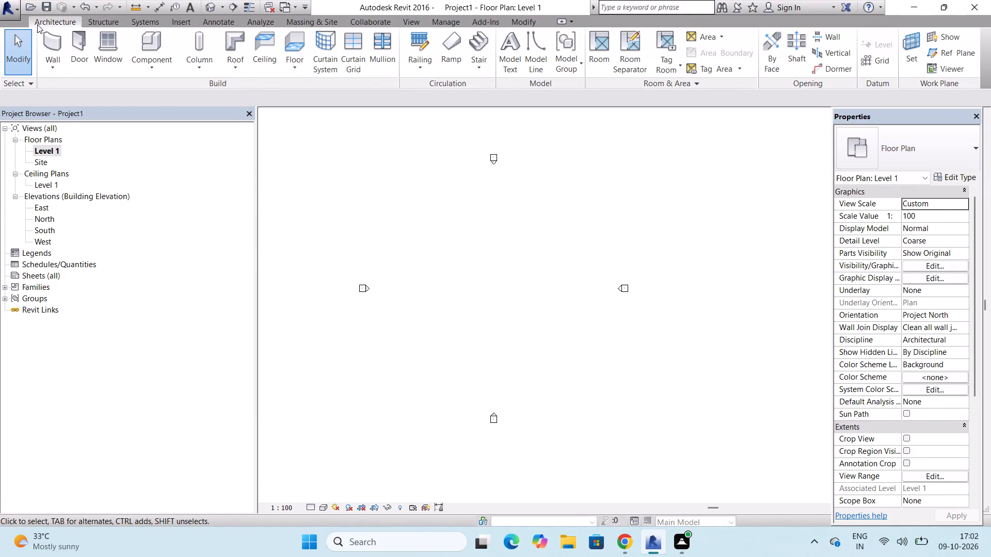
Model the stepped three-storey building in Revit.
Start a new wall and begin duplicating the Generic - 200mm Basic Wall type.
click(58, 34)
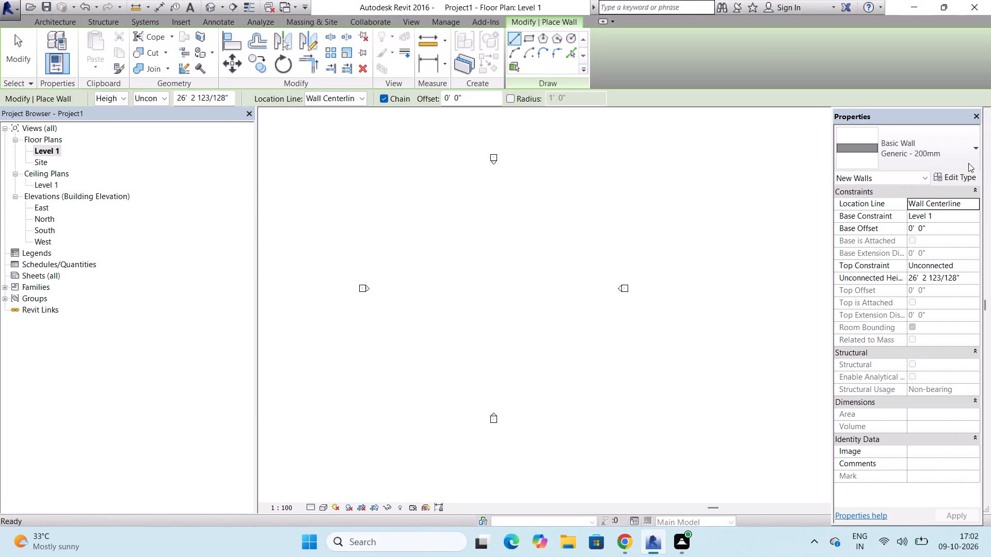
click(955, 174)
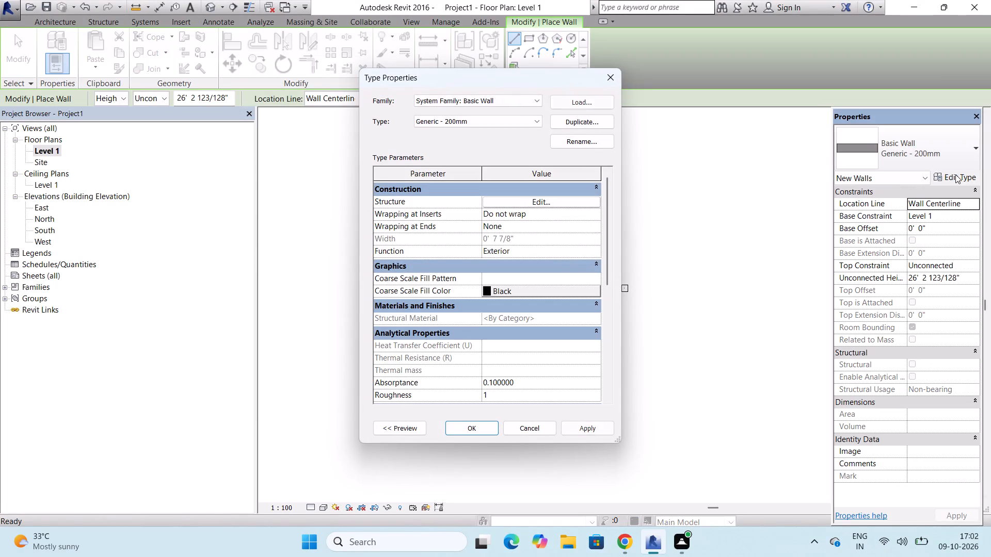
click(593, 119)
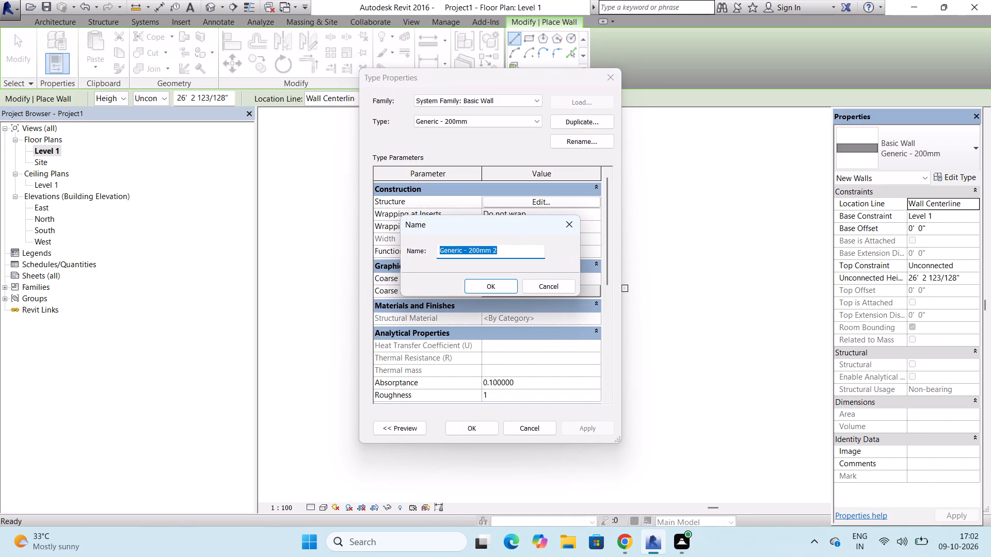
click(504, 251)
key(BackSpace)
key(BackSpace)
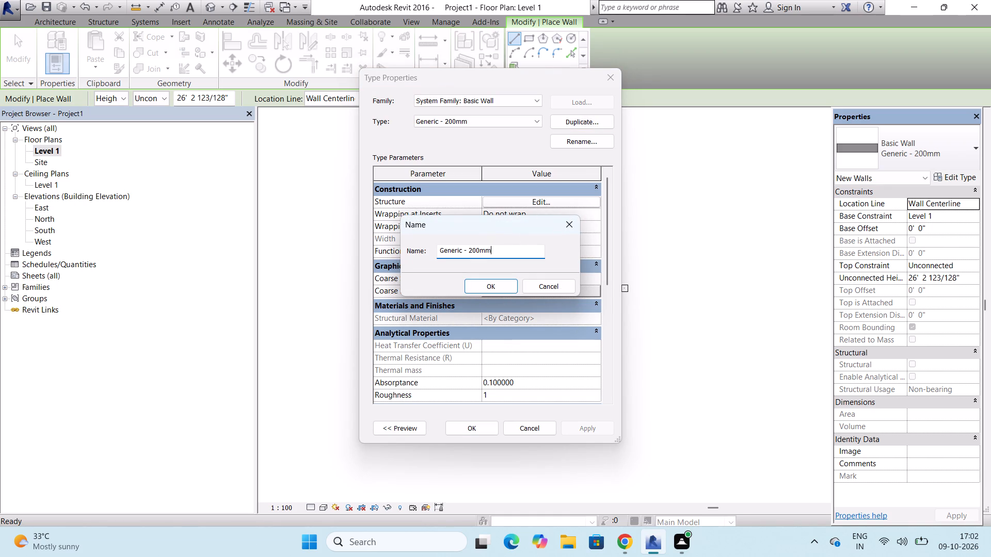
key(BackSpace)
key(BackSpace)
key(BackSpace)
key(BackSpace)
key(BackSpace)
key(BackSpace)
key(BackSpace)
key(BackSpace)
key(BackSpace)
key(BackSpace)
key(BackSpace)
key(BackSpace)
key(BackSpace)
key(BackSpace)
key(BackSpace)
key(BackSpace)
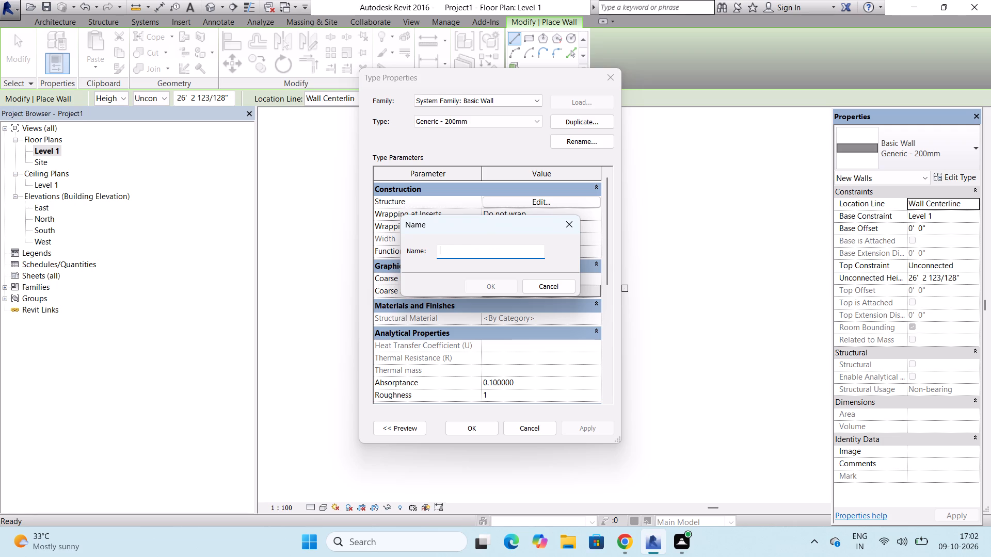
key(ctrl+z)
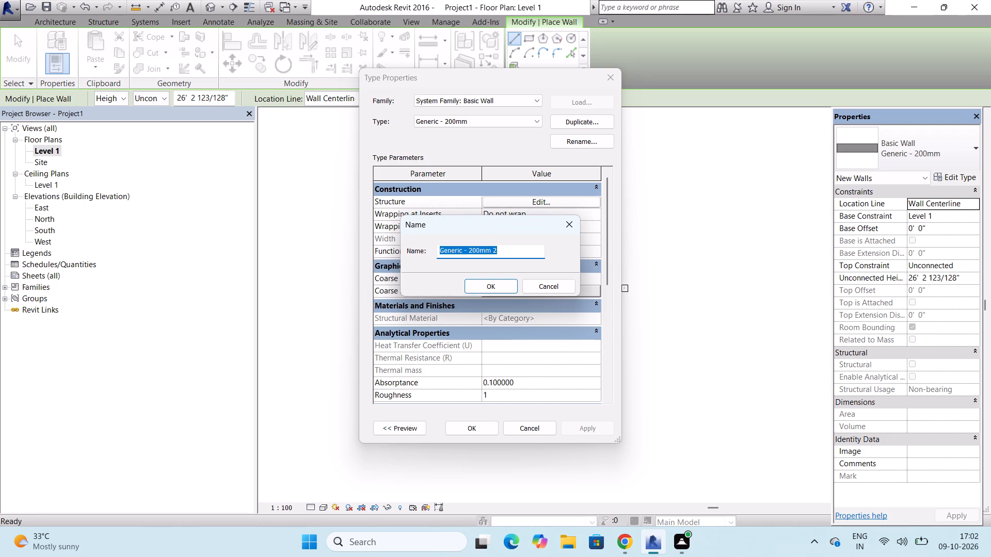
Name the duplicated wall type Generic - 9" and apply it to the new walls.
click(509, 251)
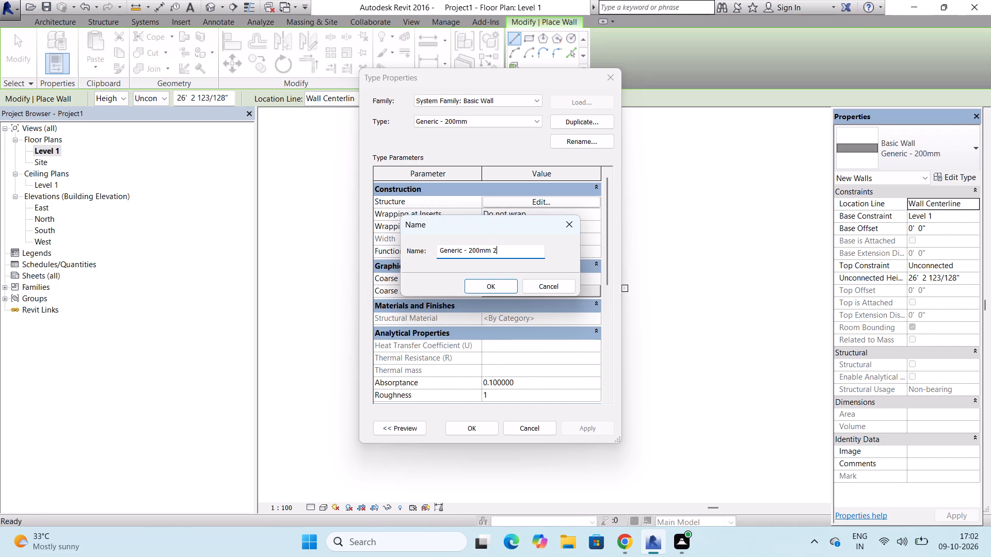
key(BackSpace)
key(BackSpace)
key(BackSpace)
key(BackSpace)
key(BackSpace)
key(BackSpace)
key(BackSpace)
key(9)
key(shift+quotedbl)
click(507, 289)
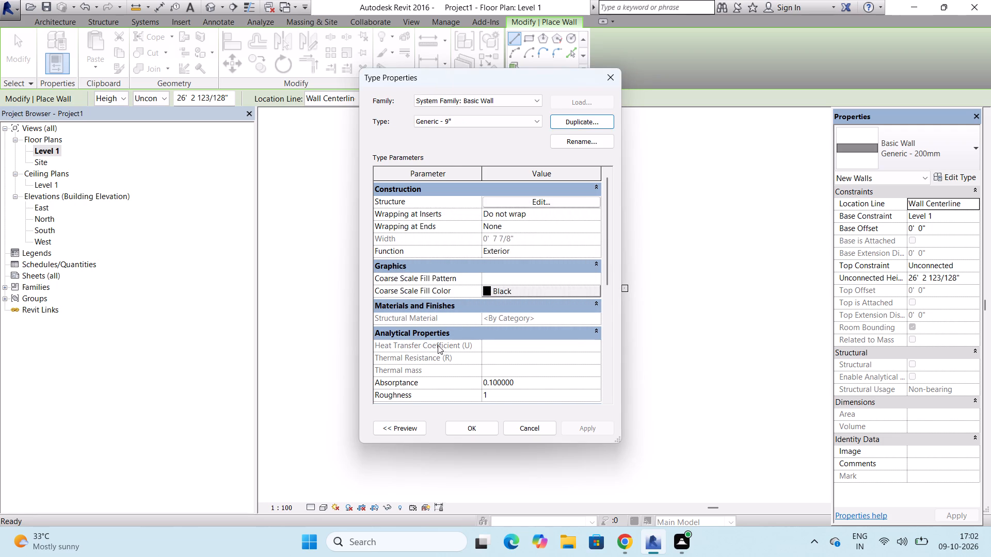
click(465, 428)
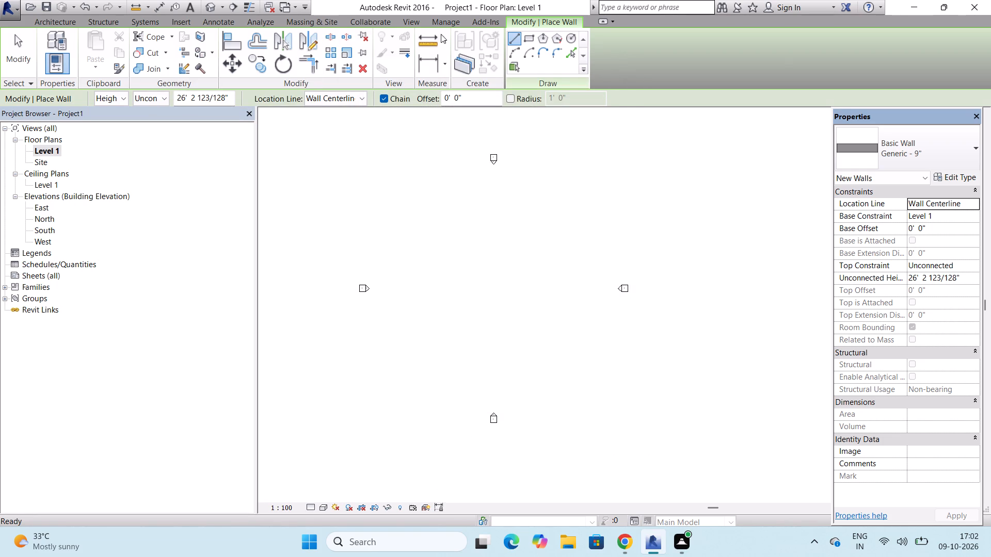
Draw a rectangle of Generic - 9" walls, 56' wide by 48' deep, between the elevation markers on Level 1.
click(524, 36)
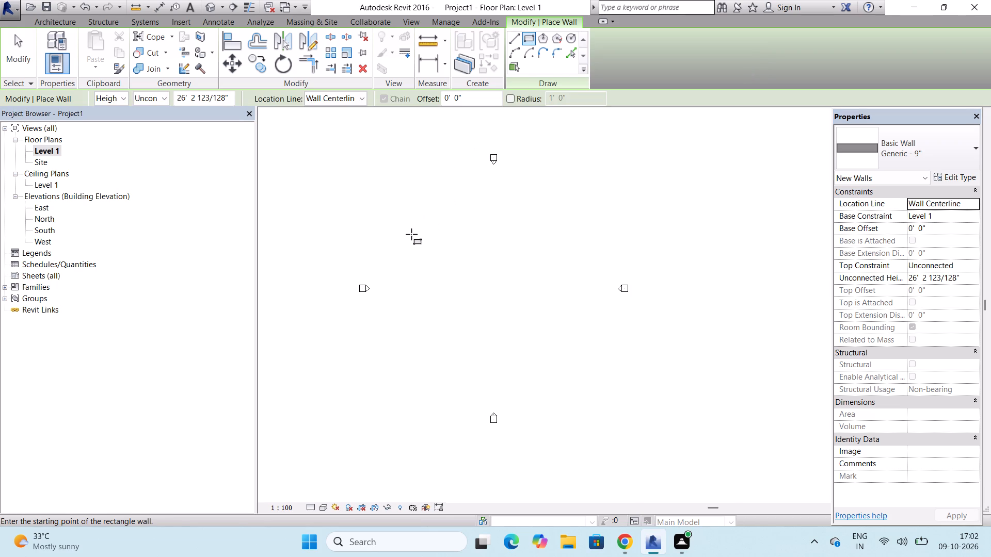
click(413, 231)
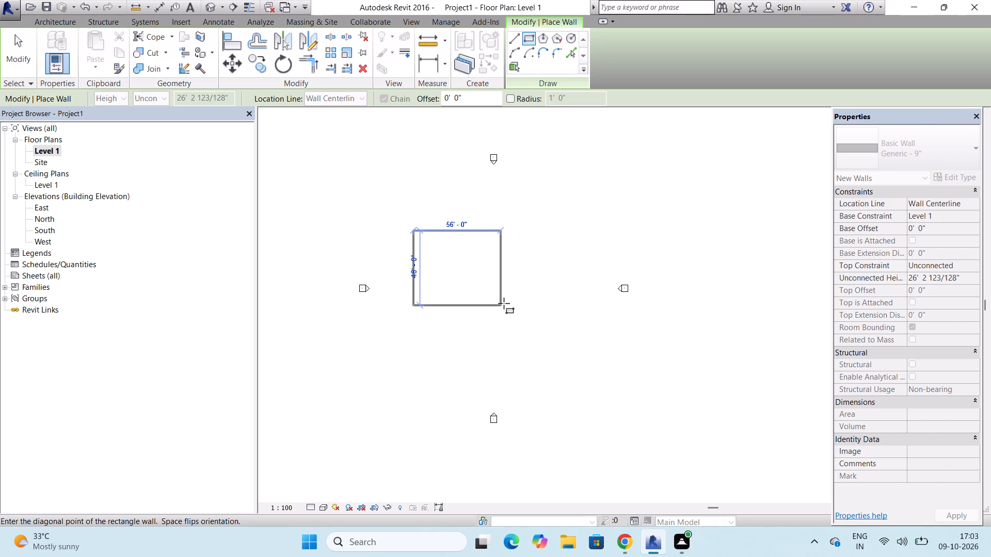
scroll(504, 303, up, 4)
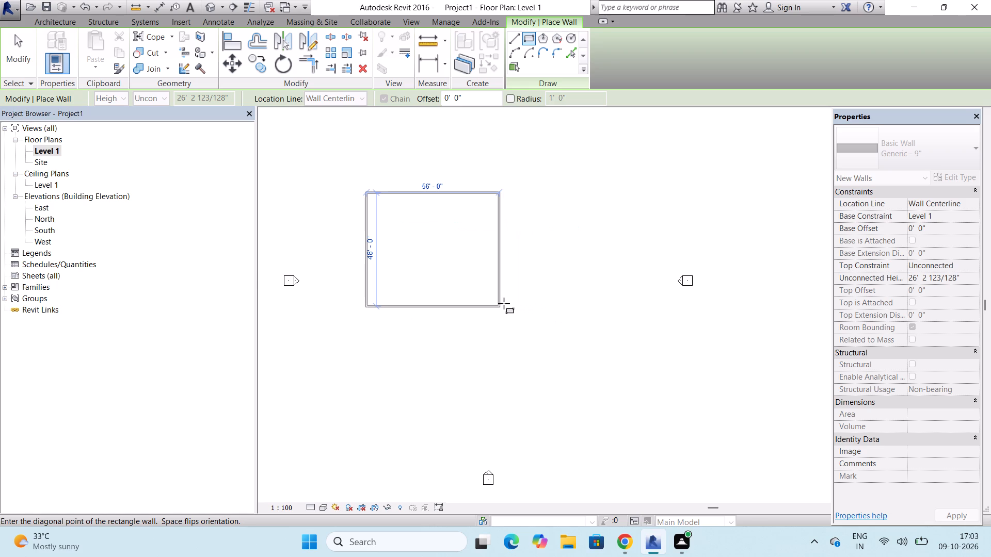
click(504, 303)
key(Escape)
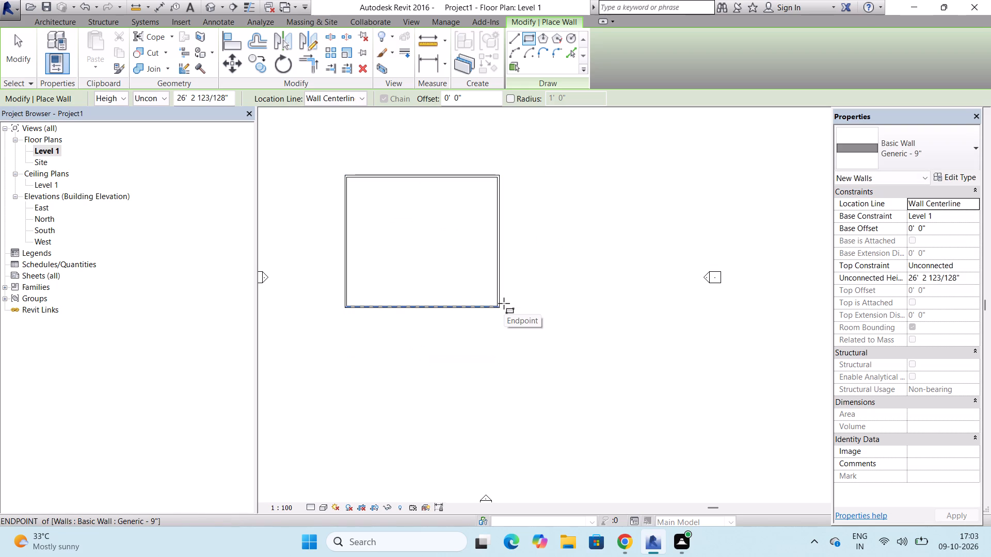
key(Escape)
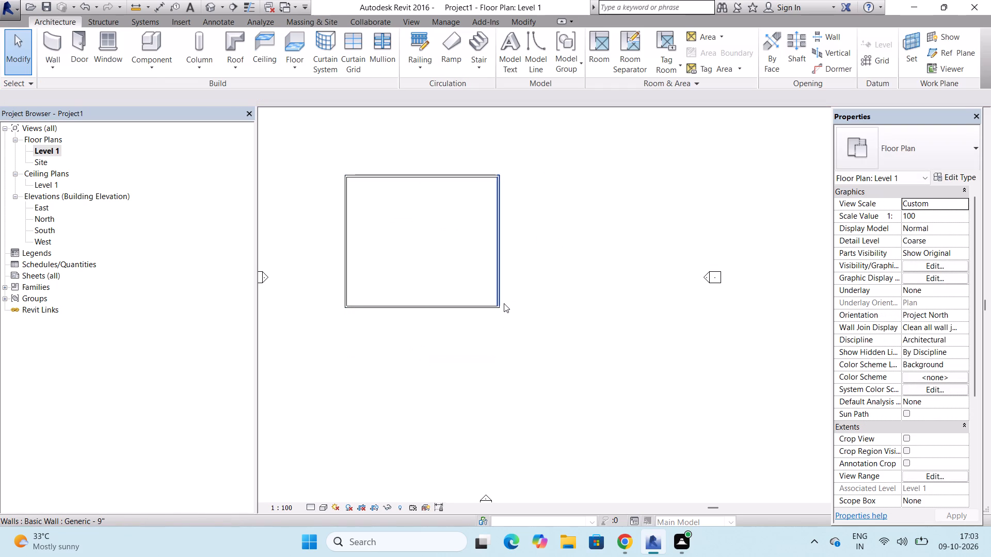
Shorten the south wall of the rectangle from its east end to a length of 28'.
click(478, 307)
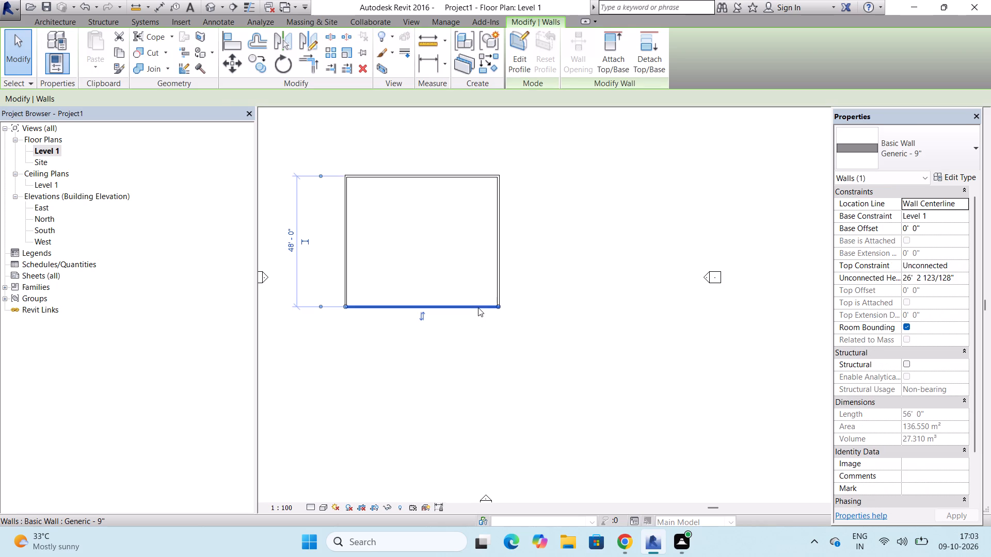
drag(498, 307, 460, 308)
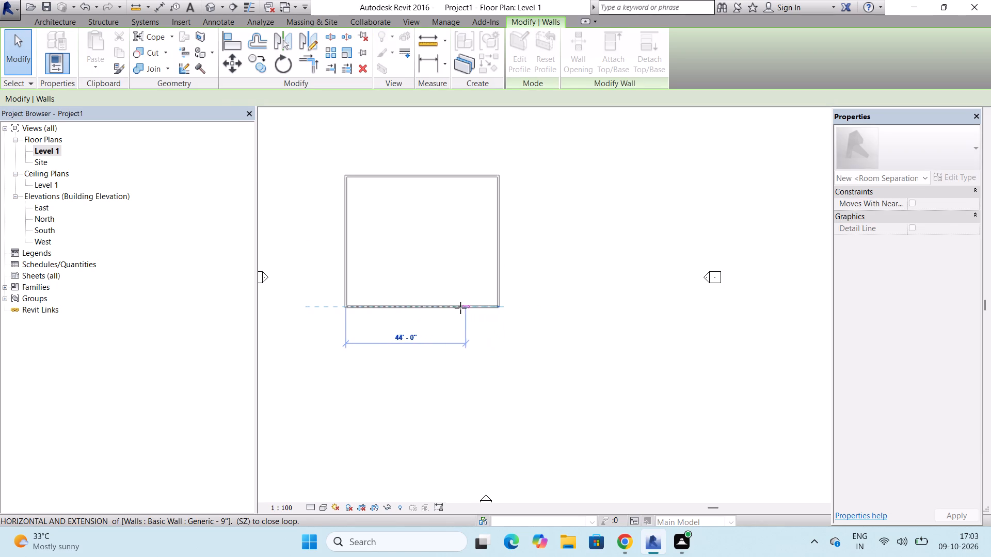
drag(460, 308, 425, 307)
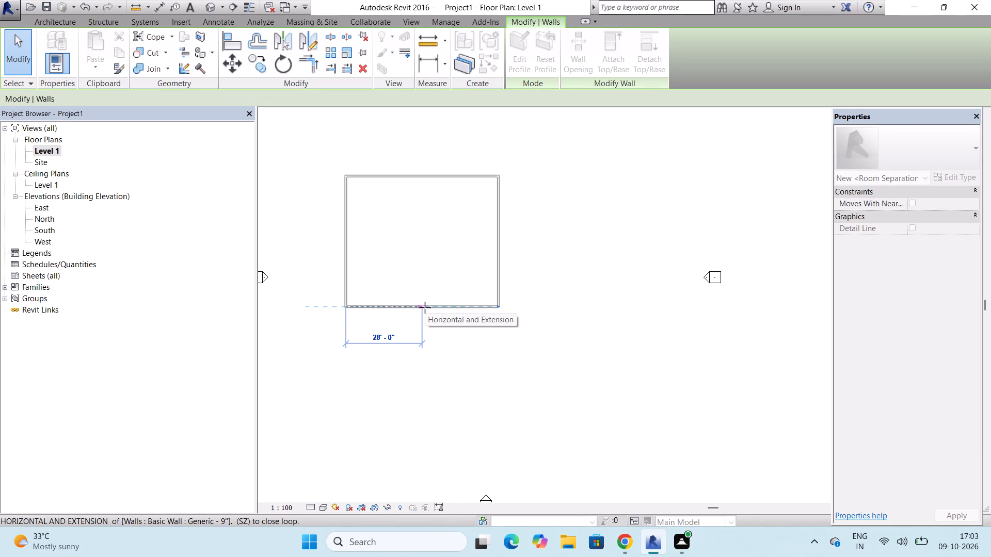
drag(425, 307, 425, 307)
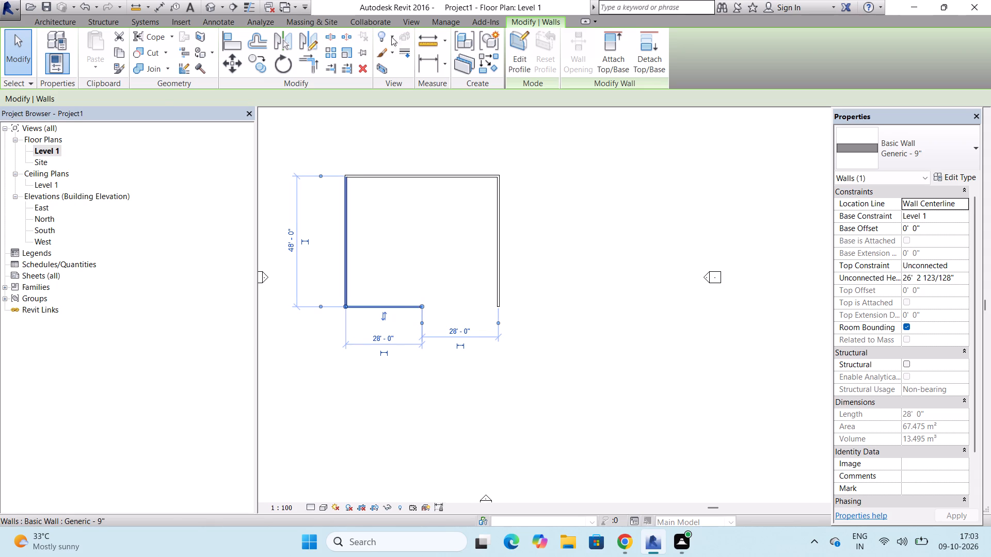
Draw a 48' vertical dividing wall from the midpoint of the north wall to the free end of the shortened south wall.
click(65, 20)
click(50, 41)
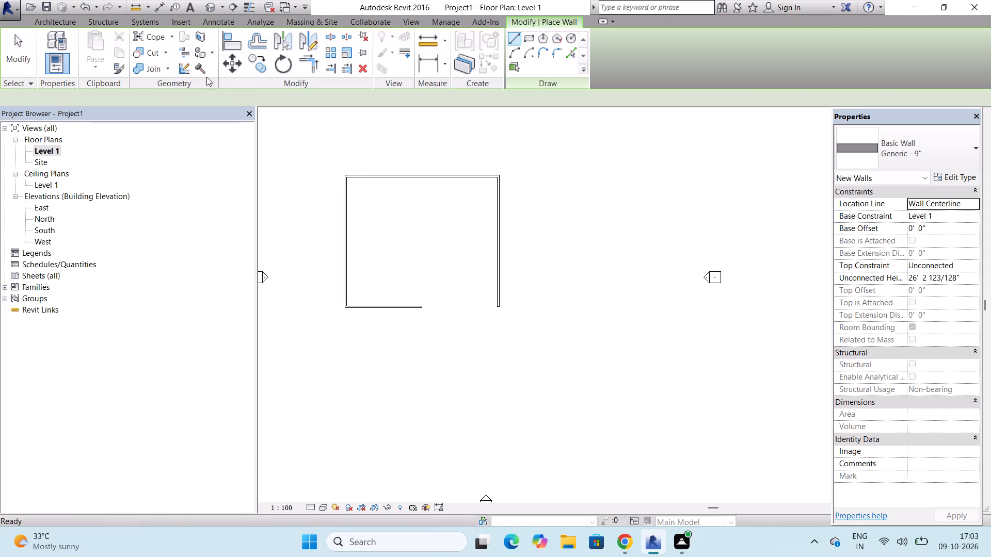
click(421, 176)
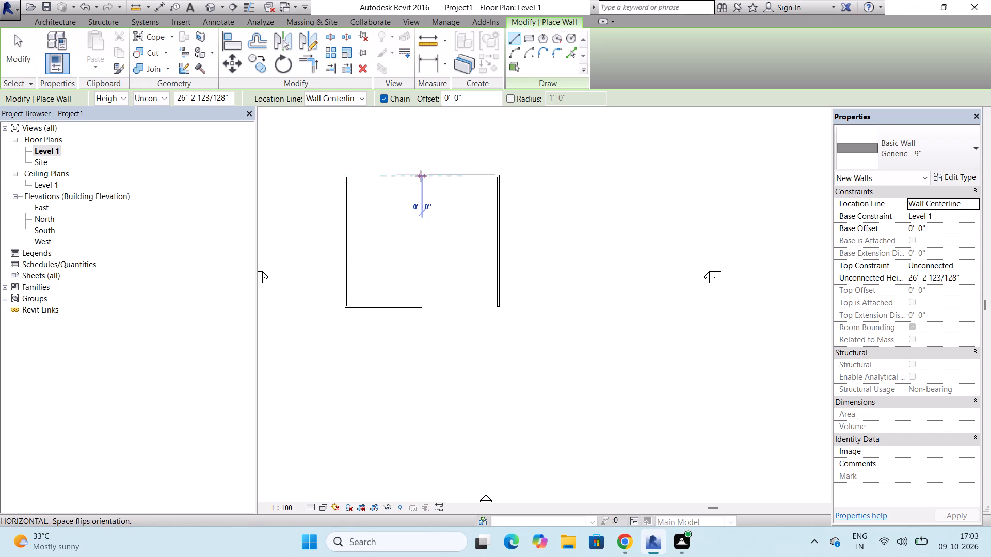
scroll(421, 313, up, 4)
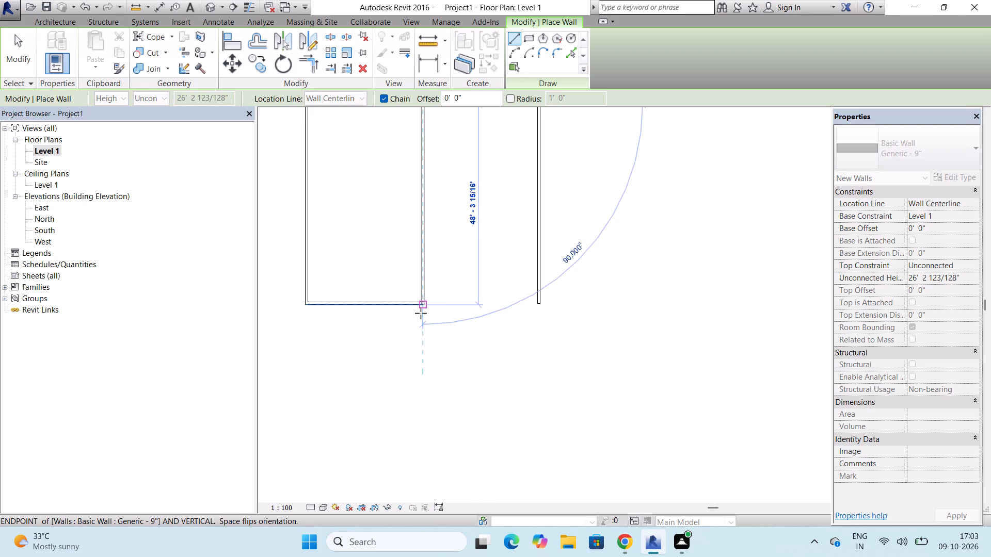
scroll(421, 313, up, 3)
click(422, 292)
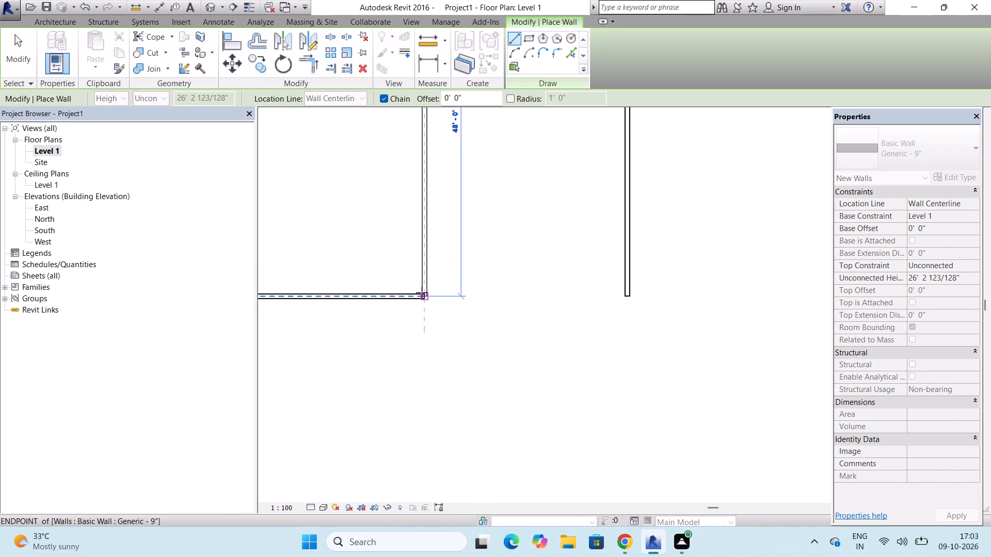
key(Escape)
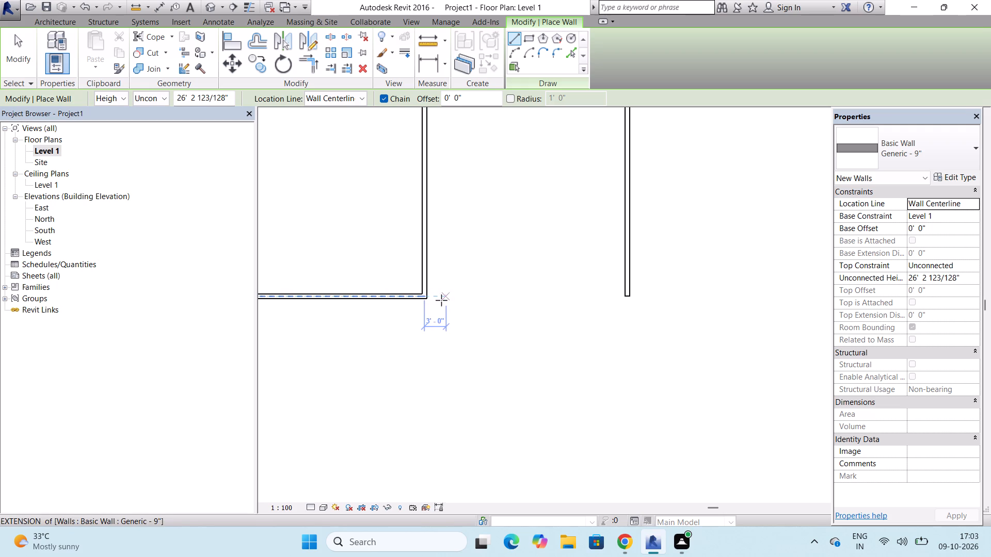
Draw a wall from the dividing wall's south end to the east wall's south end, closing the gap.
click(429, 300)
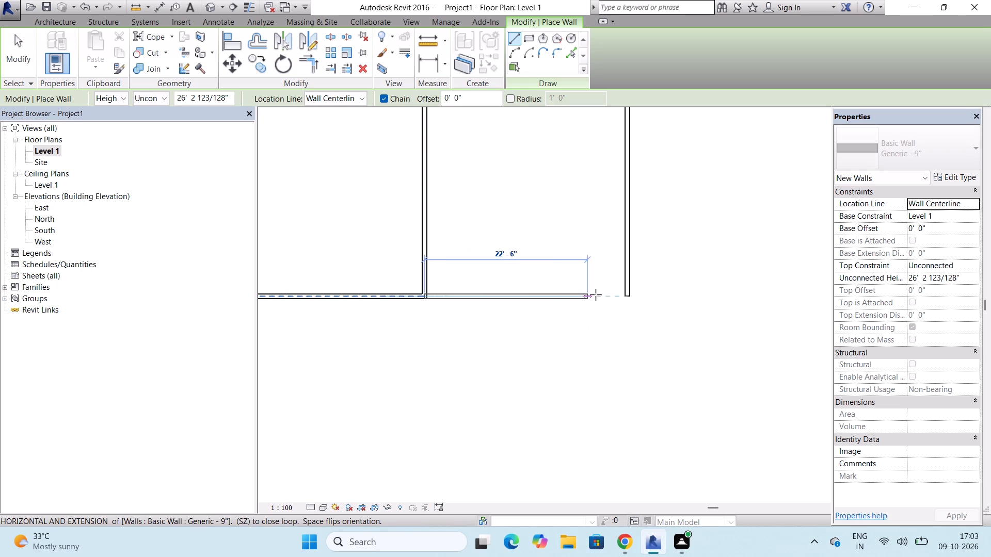
click(628, 290)
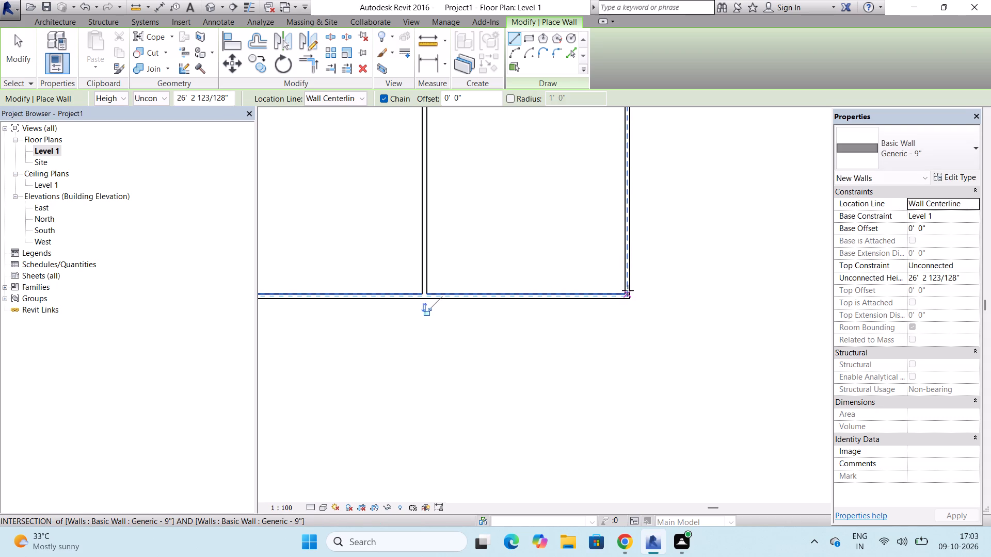
key(Escape)
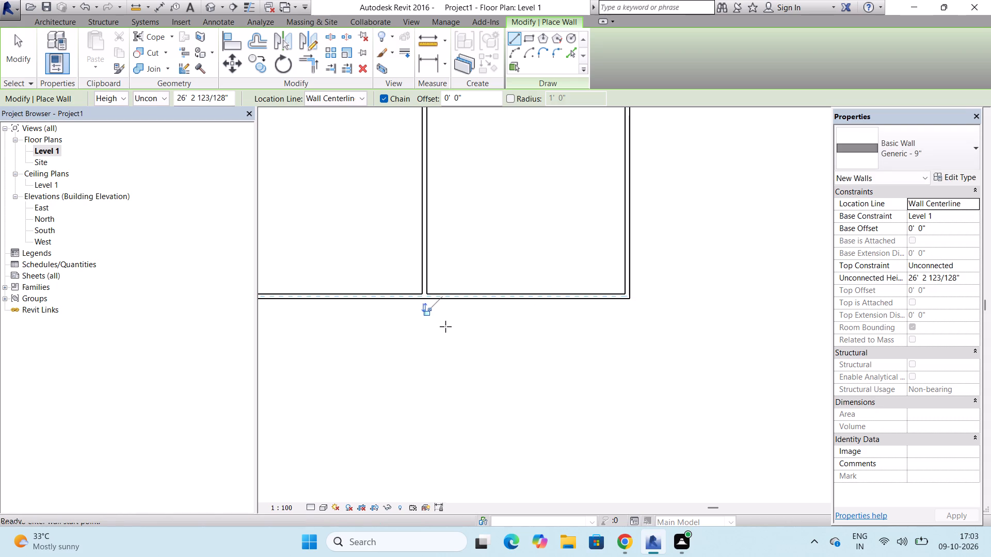
key(Escape)
key(Escape)
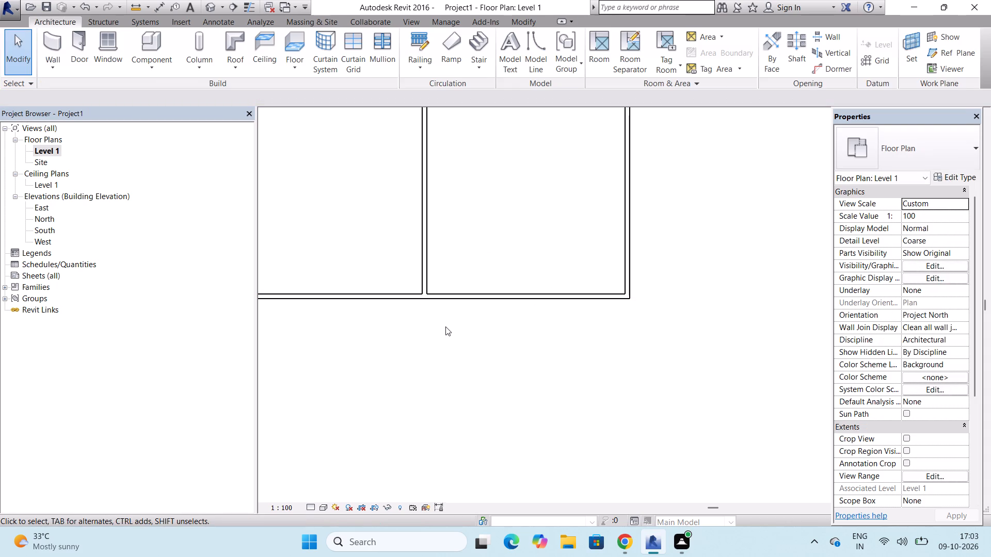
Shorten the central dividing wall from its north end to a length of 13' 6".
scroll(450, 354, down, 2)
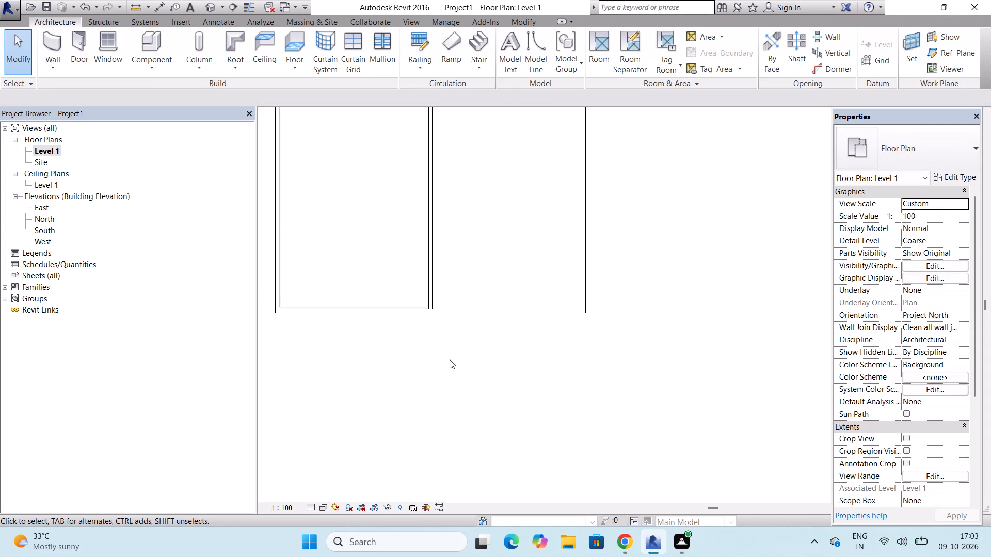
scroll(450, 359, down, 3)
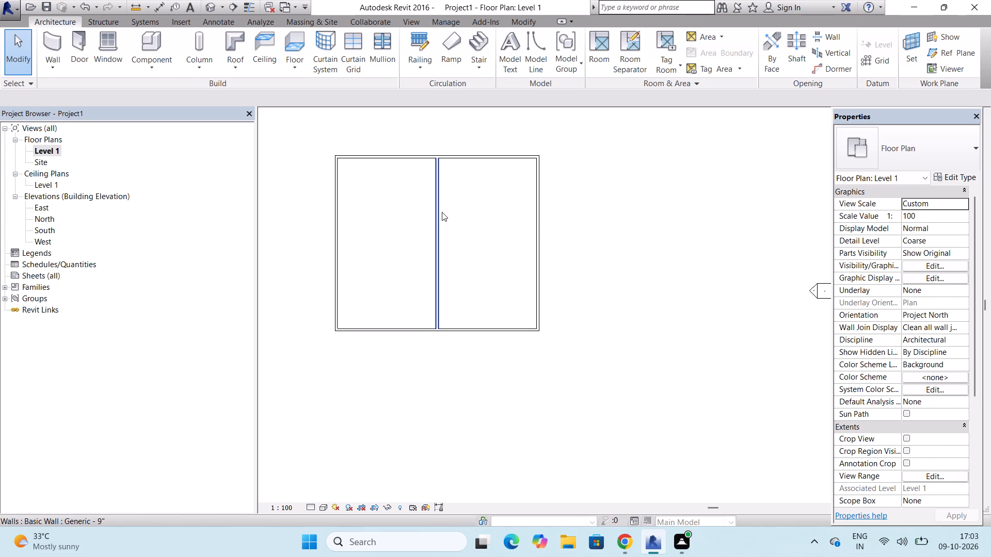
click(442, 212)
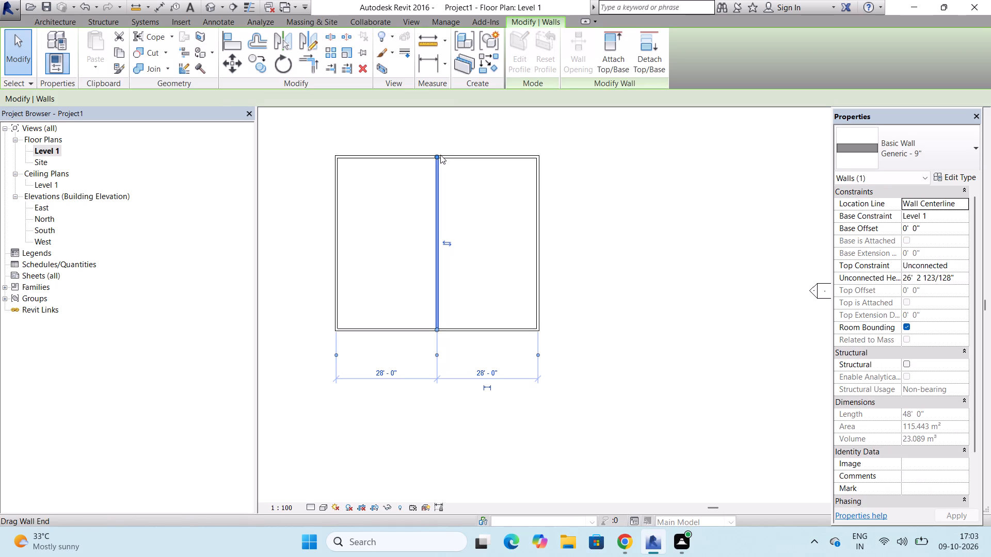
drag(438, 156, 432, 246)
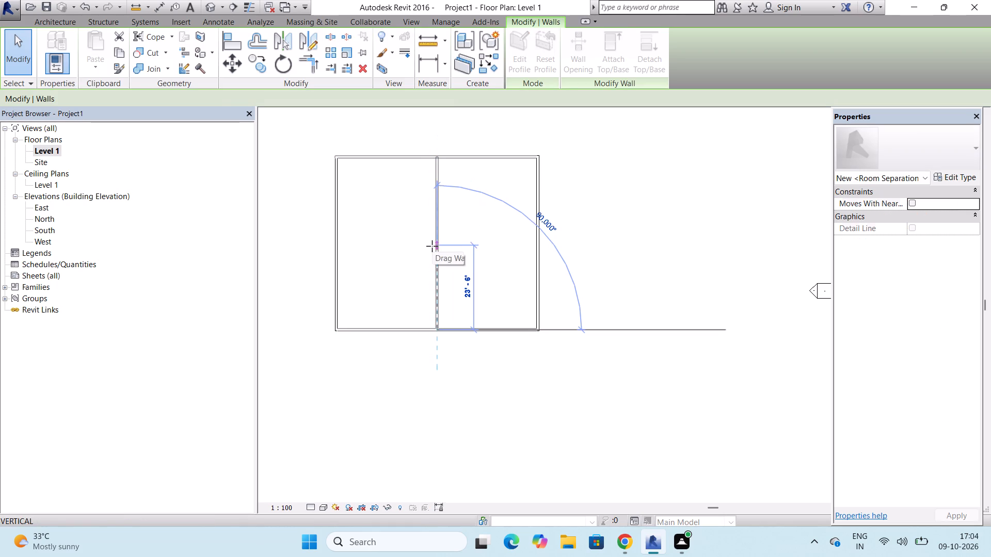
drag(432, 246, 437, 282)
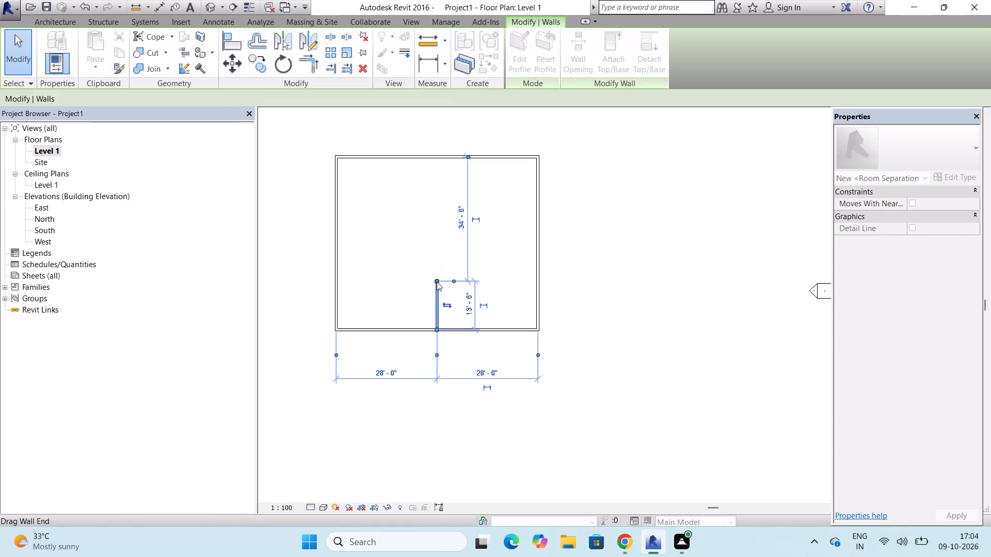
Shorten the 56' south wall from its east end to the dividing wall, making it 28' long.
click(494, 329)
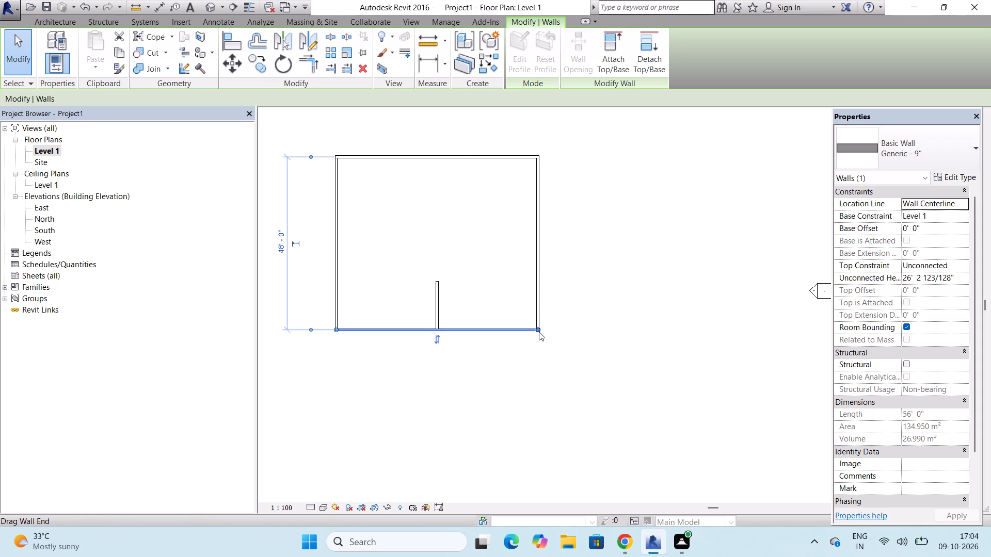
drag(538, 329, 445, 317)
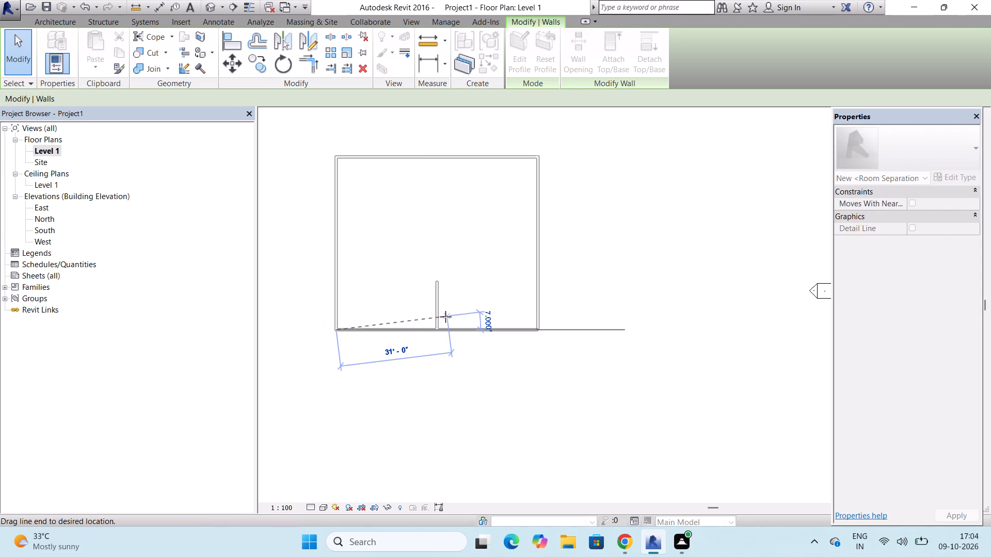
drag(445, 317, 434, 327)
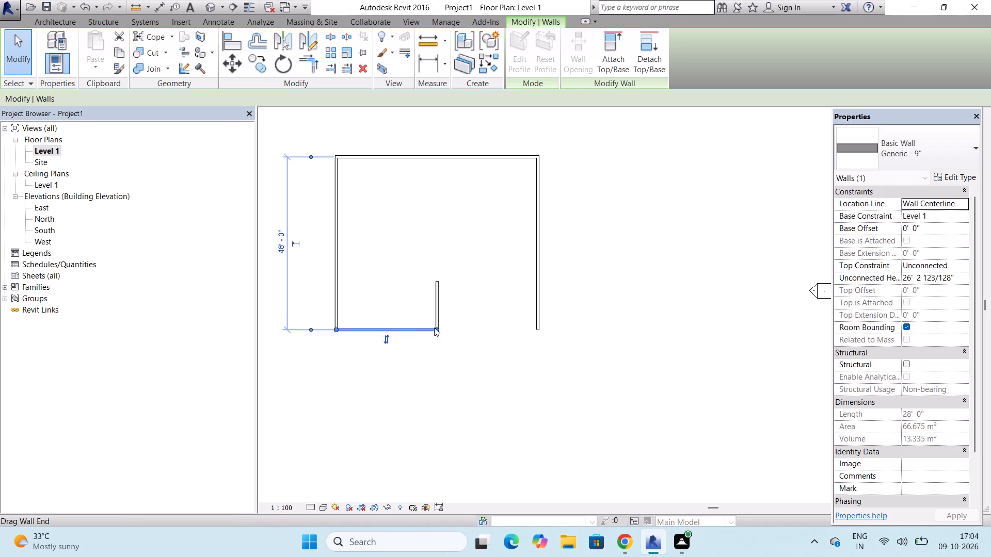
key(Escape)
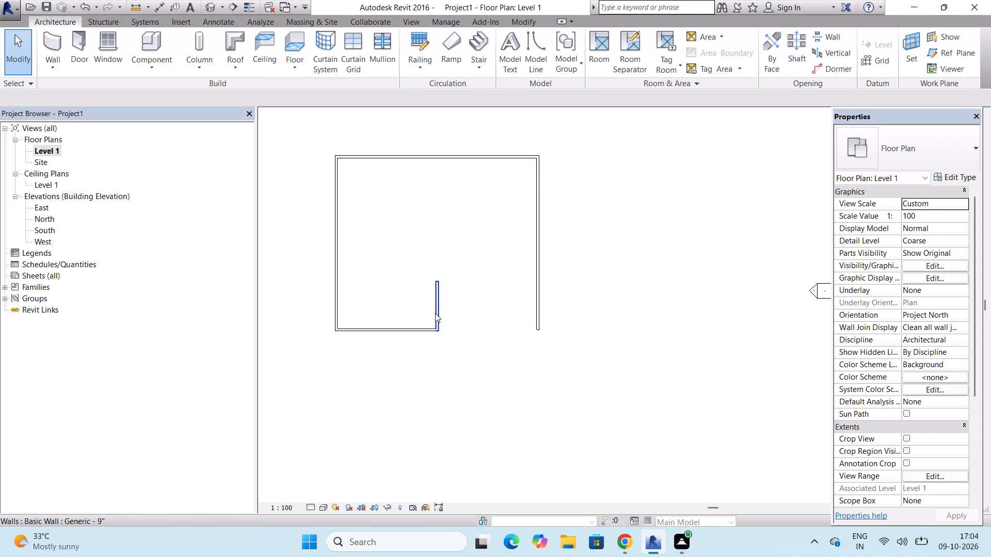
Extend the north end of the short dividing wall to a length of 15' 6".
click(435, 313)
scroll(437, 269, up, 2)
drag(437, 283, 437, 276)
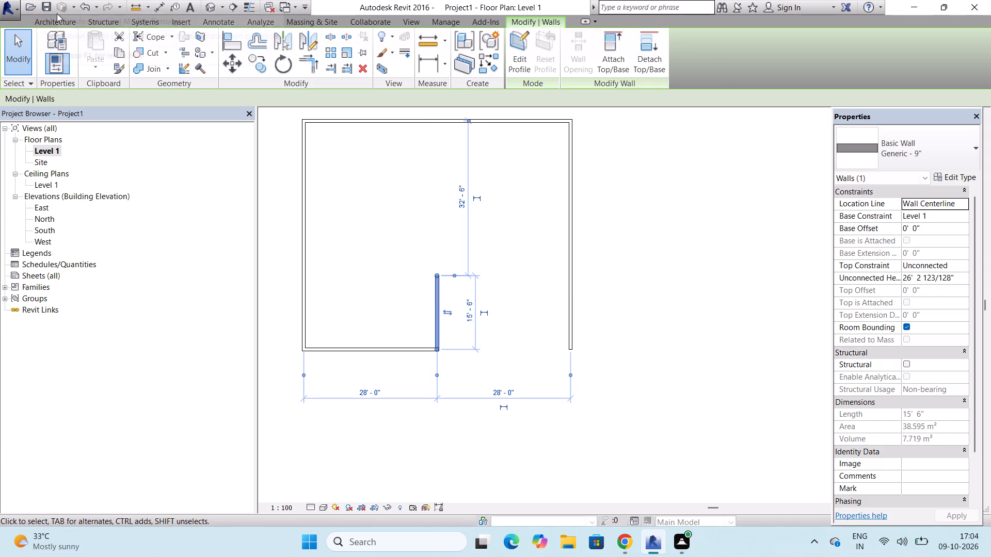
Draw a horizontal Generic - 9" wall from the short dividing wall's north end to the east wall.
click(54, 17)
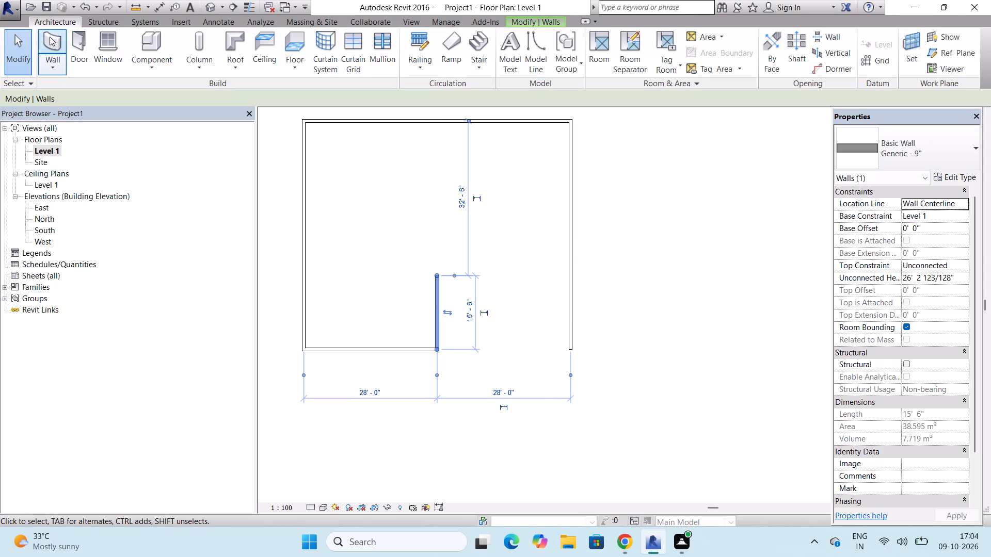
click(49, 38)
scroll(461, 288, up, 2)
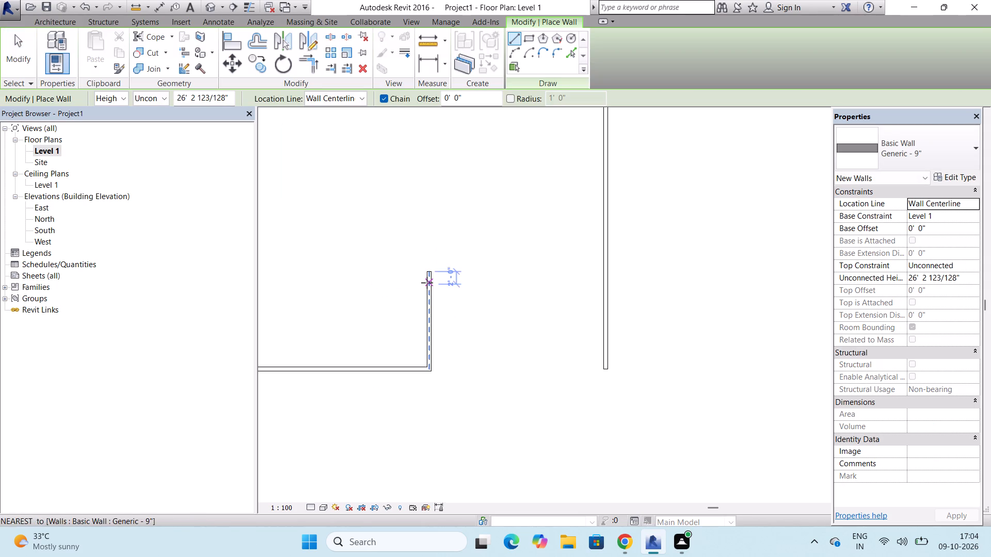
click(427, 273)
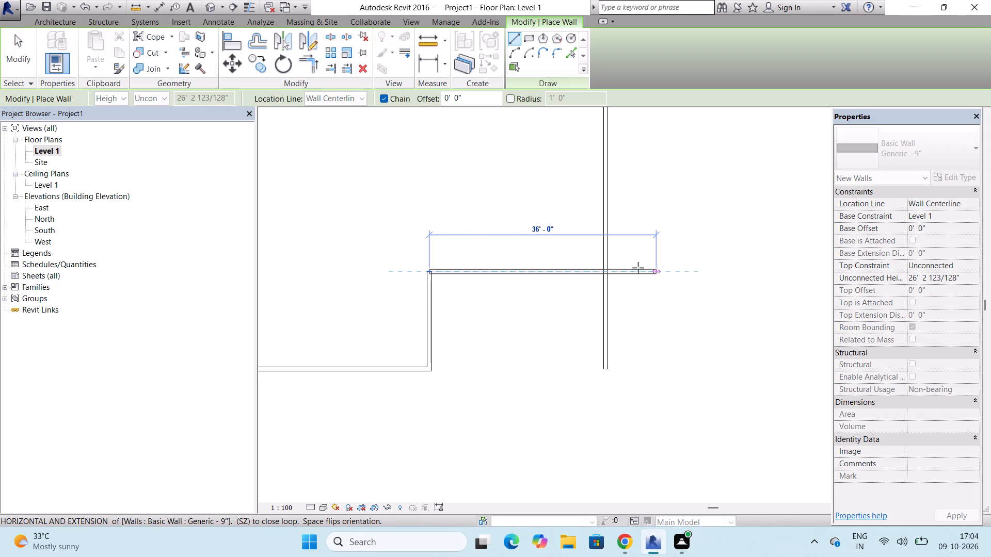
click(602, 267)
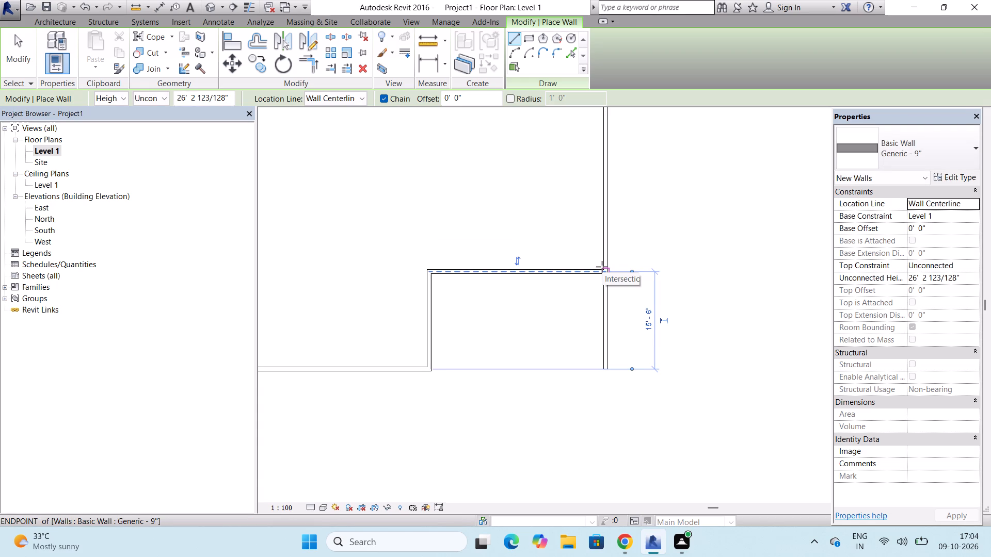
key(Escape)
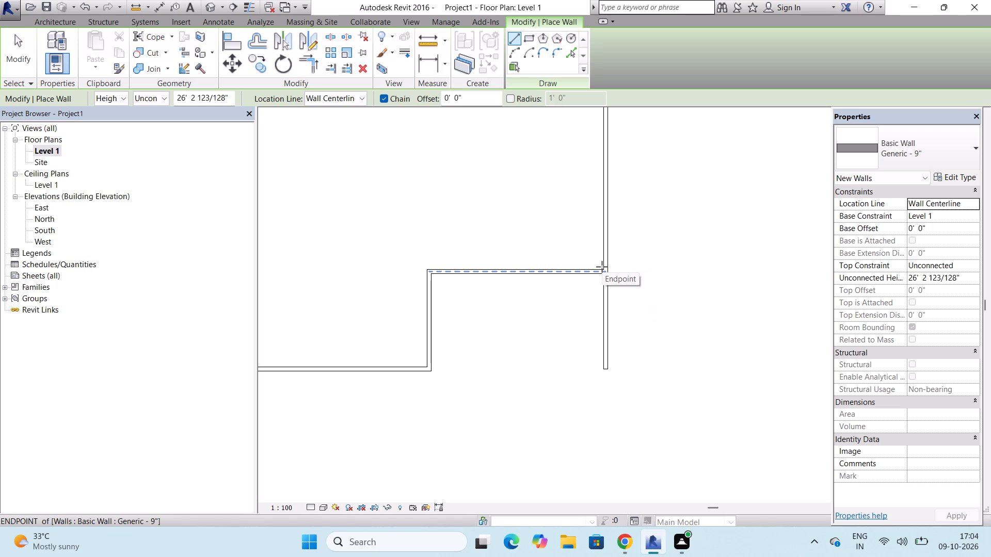
Undo the wall edits, including the dividing wall, back to the plain four-wall rectangle.
key(Delete)
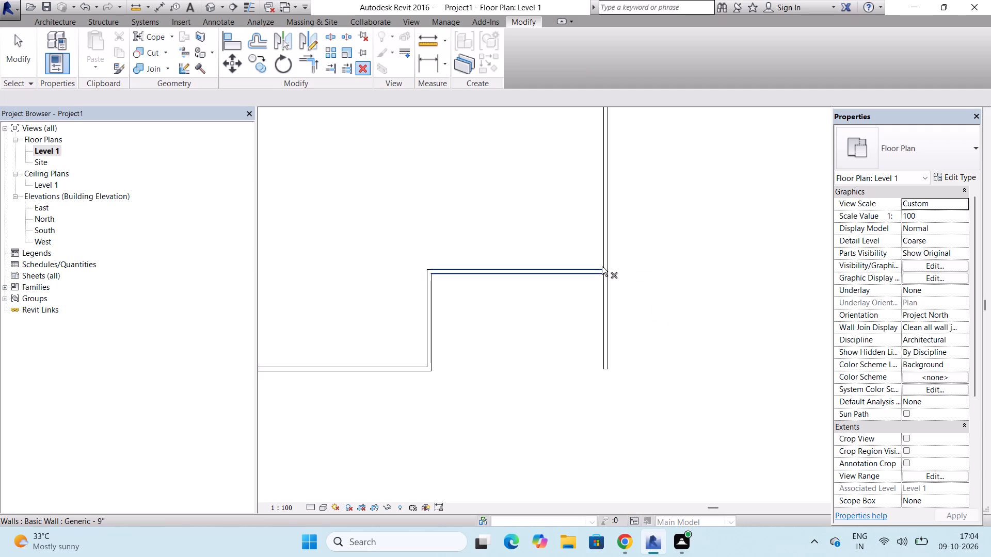
key(ctrl+z)
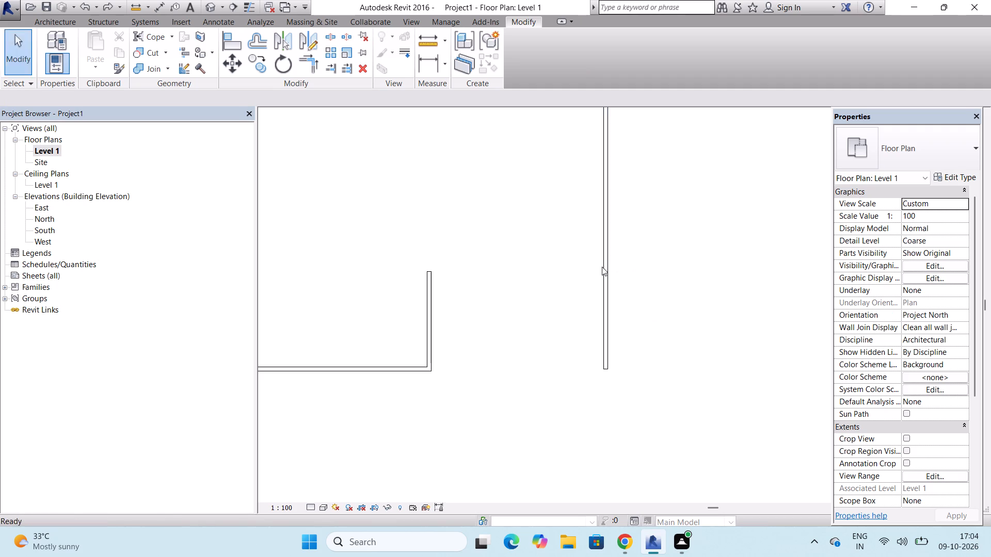
key(ctrl+z)
key(ctrl+z)
key(ctrl+z)
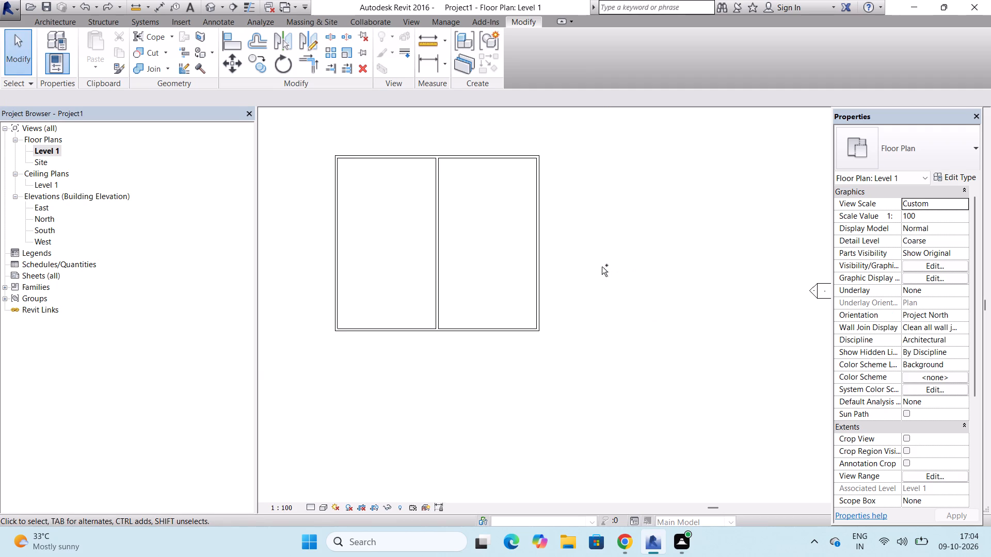
key(ctrl+z)
key(ctrl+z)
key(ctrl+z)
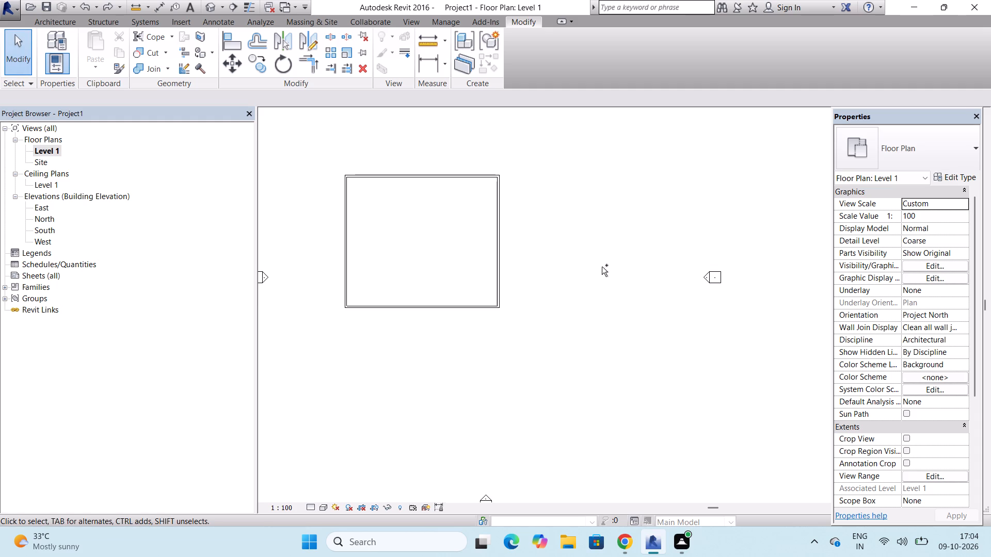
Open the North elevation and add an elbow to the Level 1 line next to its level head.
scroll(426, 182, down, 2)
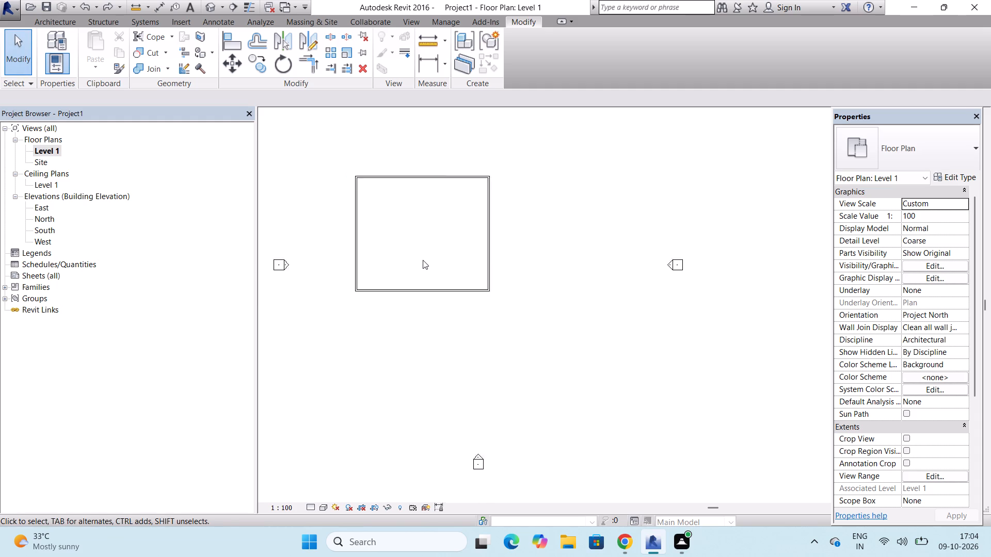
scroll(423, 260, down, 1)
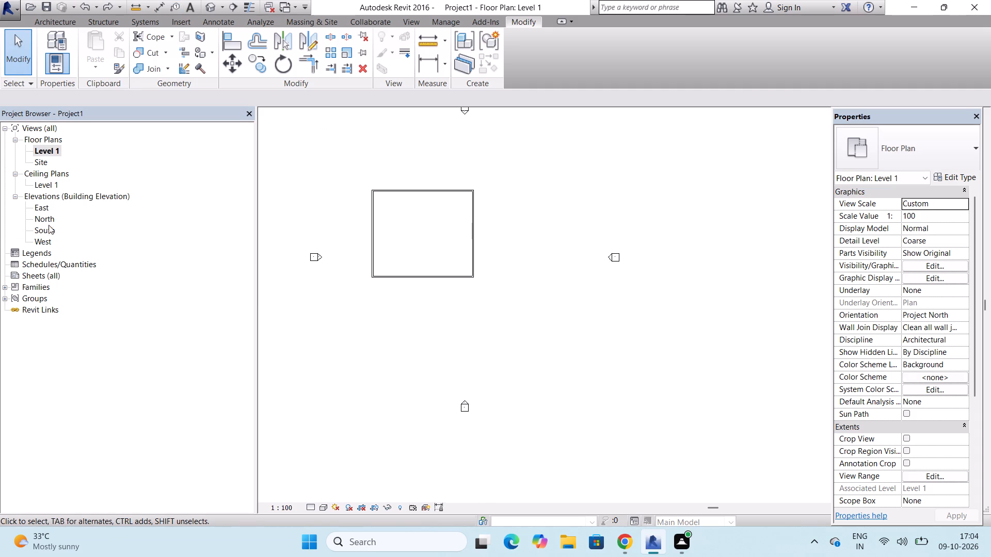
double_click(49, 218)
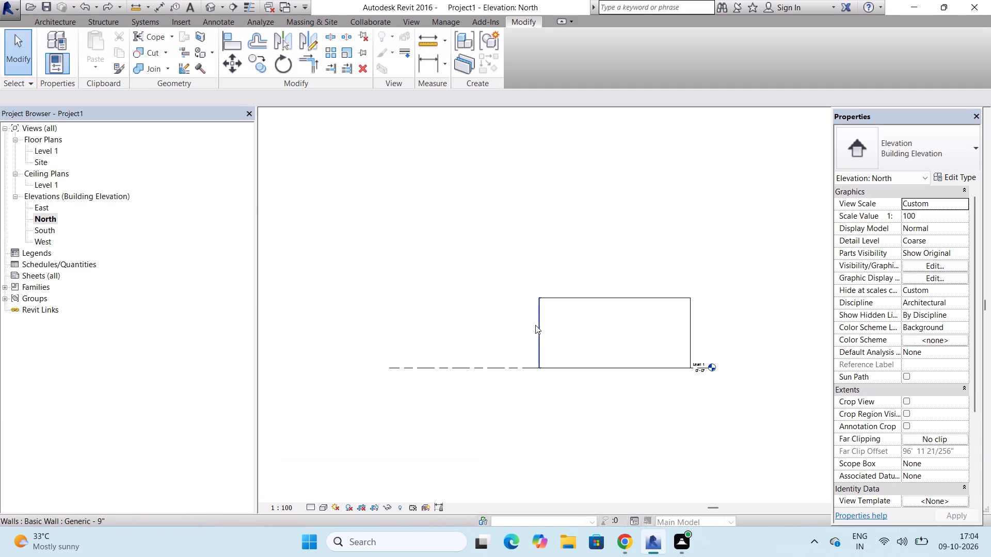
scroll(696, 368, up, 9)
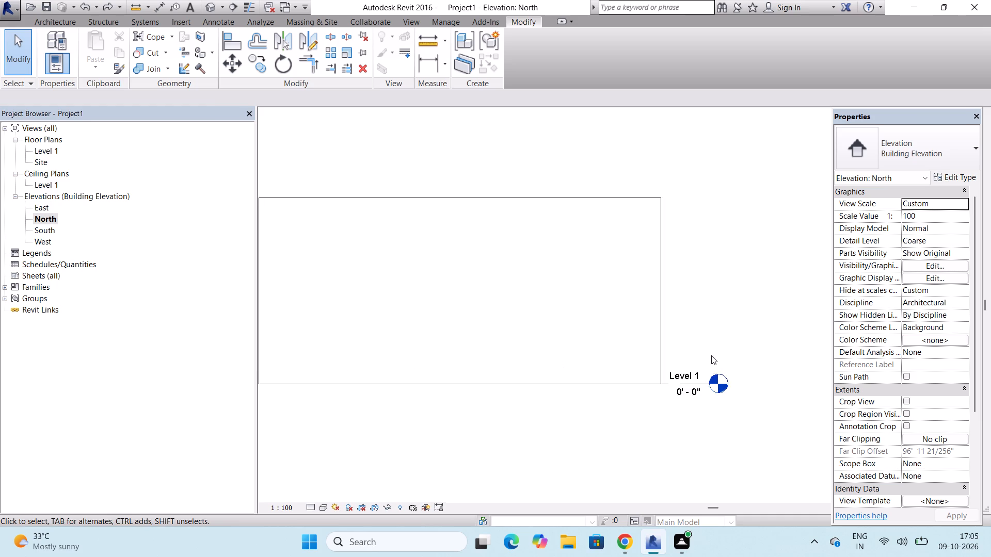
click(681, 391)
click(690, 393)
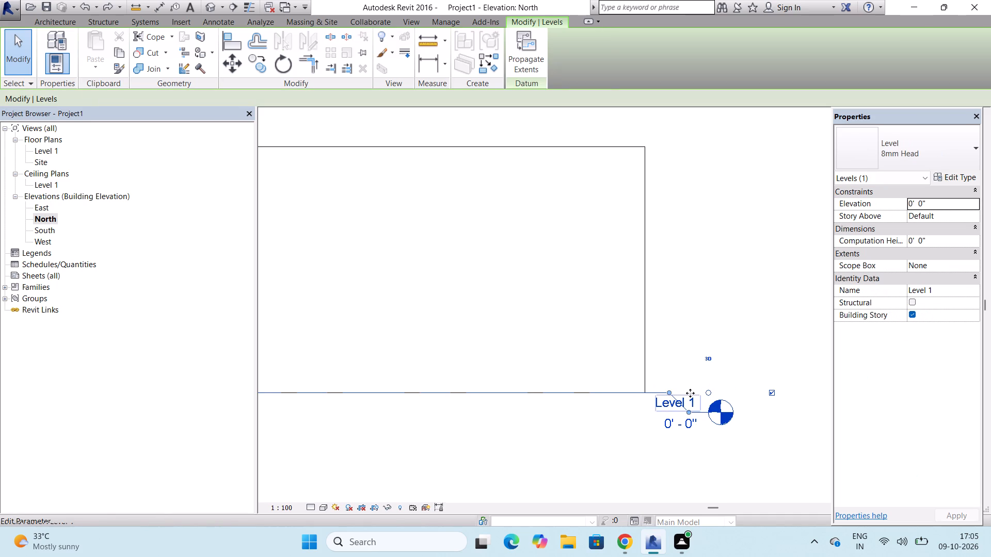
scroll(690, 393, down, 5)
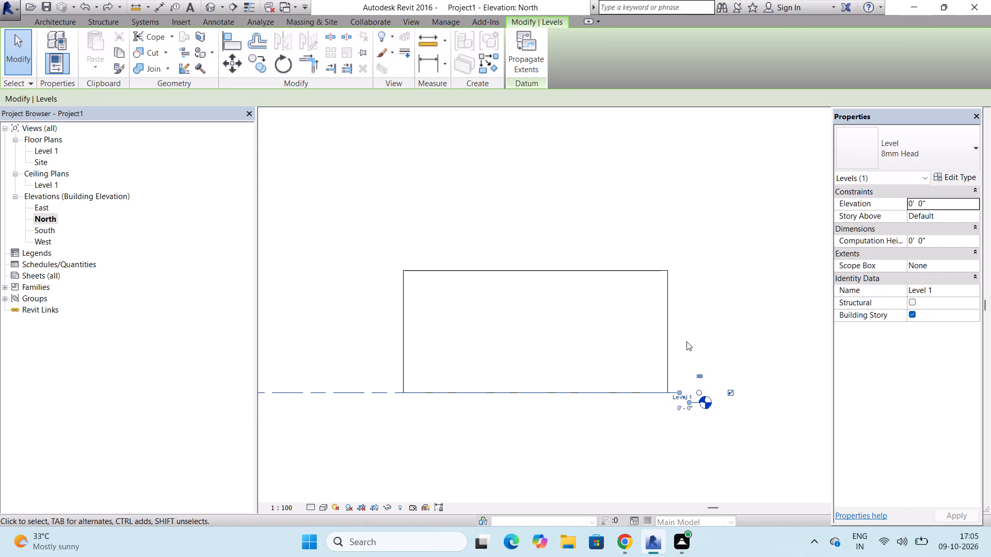
key(Escape)
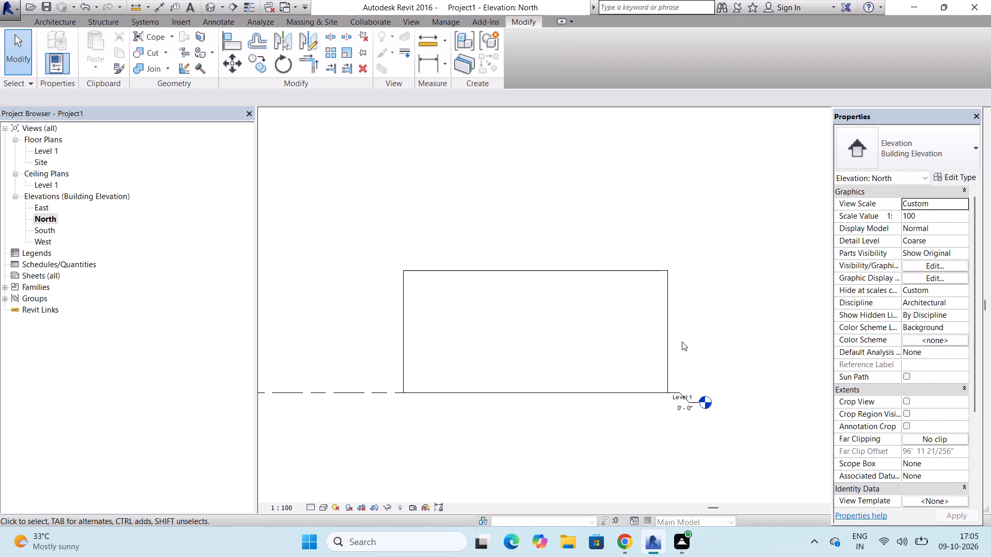
Rename Level 1 to GROUND and rename its corresponding views as well.
click(52, 146)
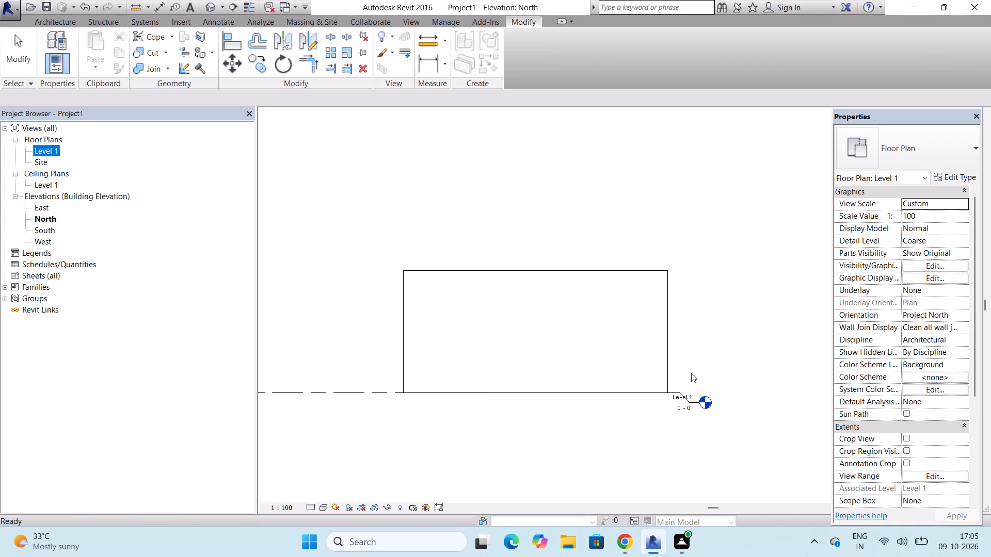
scroll(677, 406, up, 6)
double_click(682, 386)
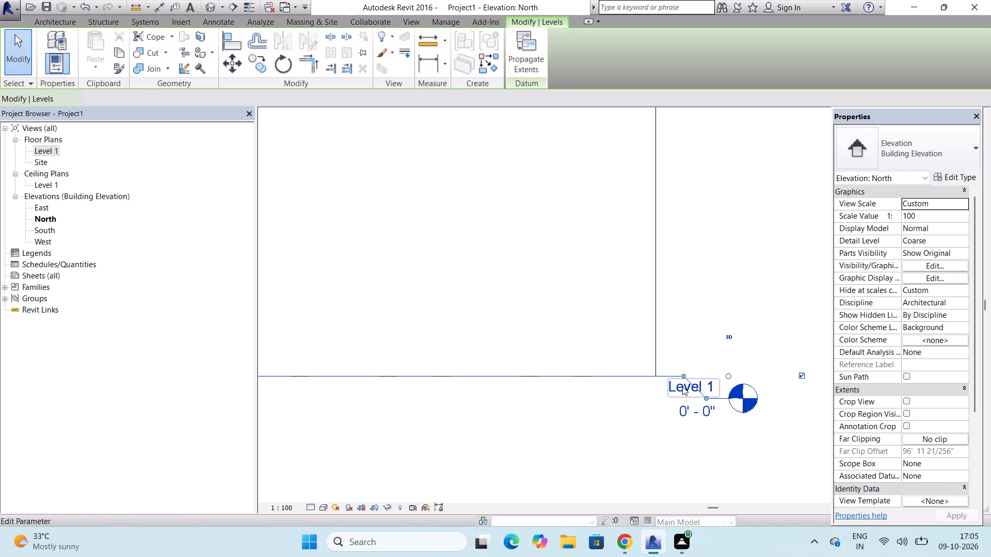
click(714, 383)
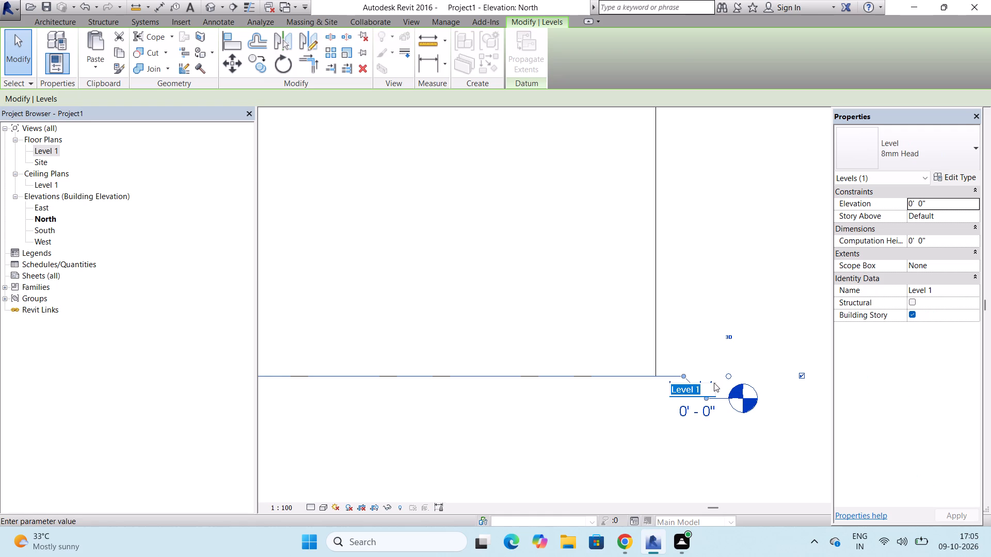
key(BackSpace)
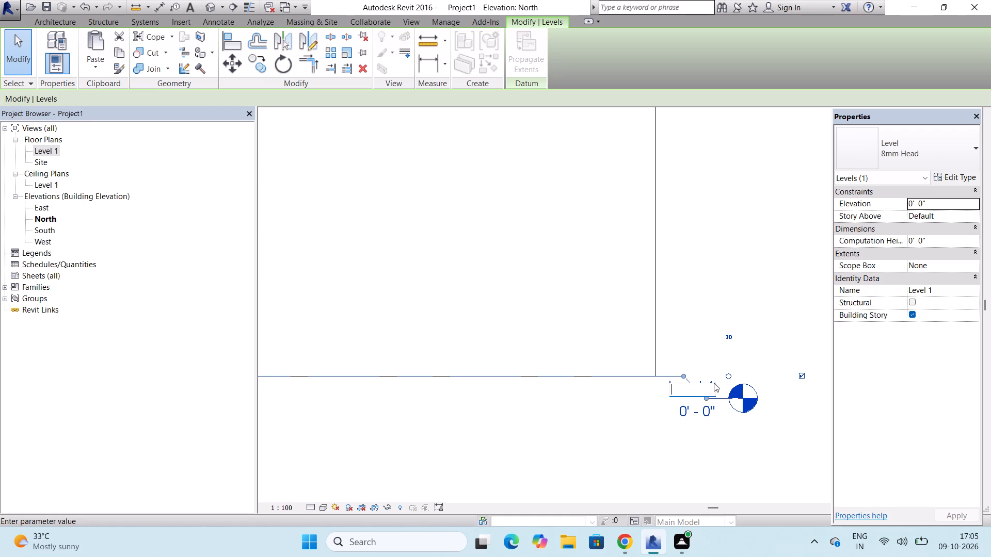
text(GR)
text(OU)
key(n)
key(d)
click(736, 302)
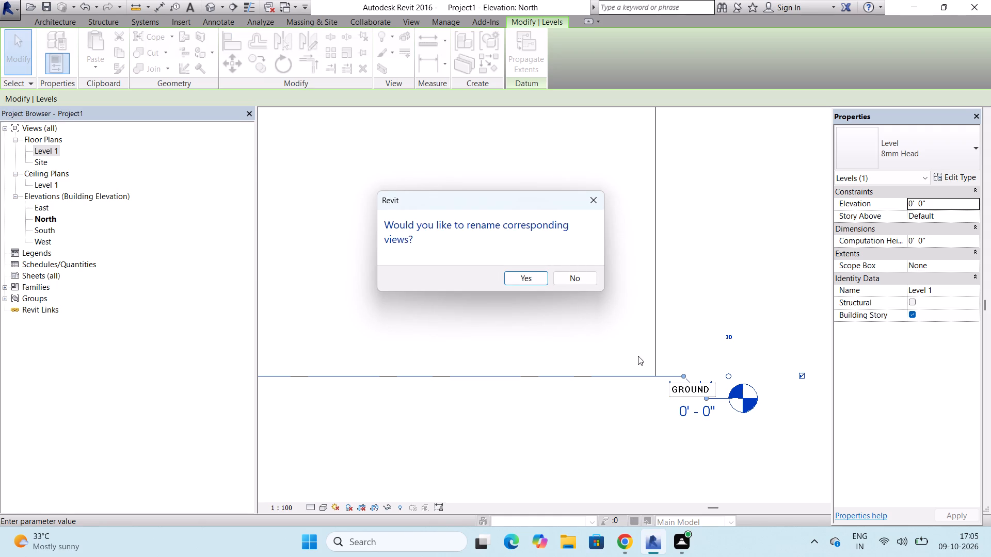
click(523, 280)
scroll(611, 432, down, 4)
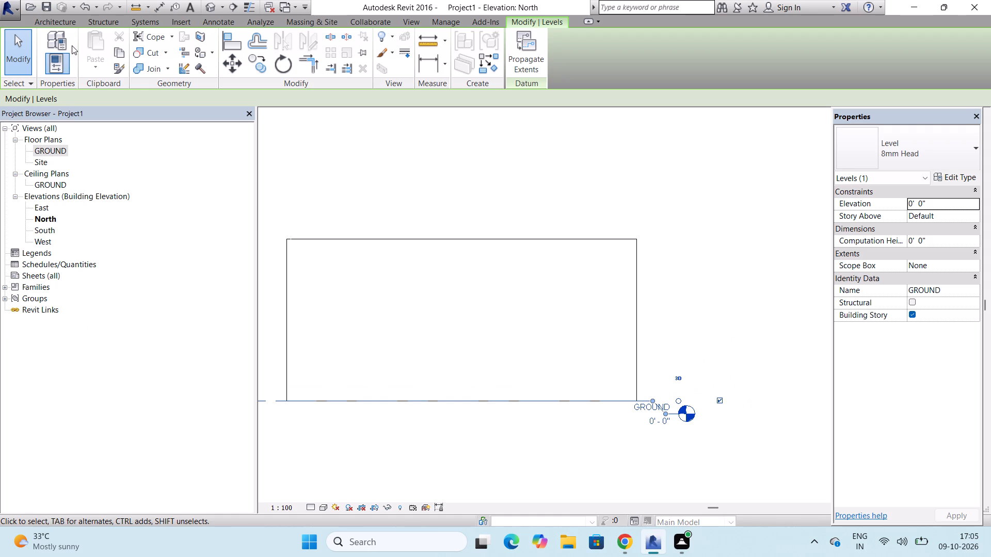
Create three levels above GROUND with the Level tool, picking each line below at a 10' 0" offset, up to 30' 0".
click(72, 19)
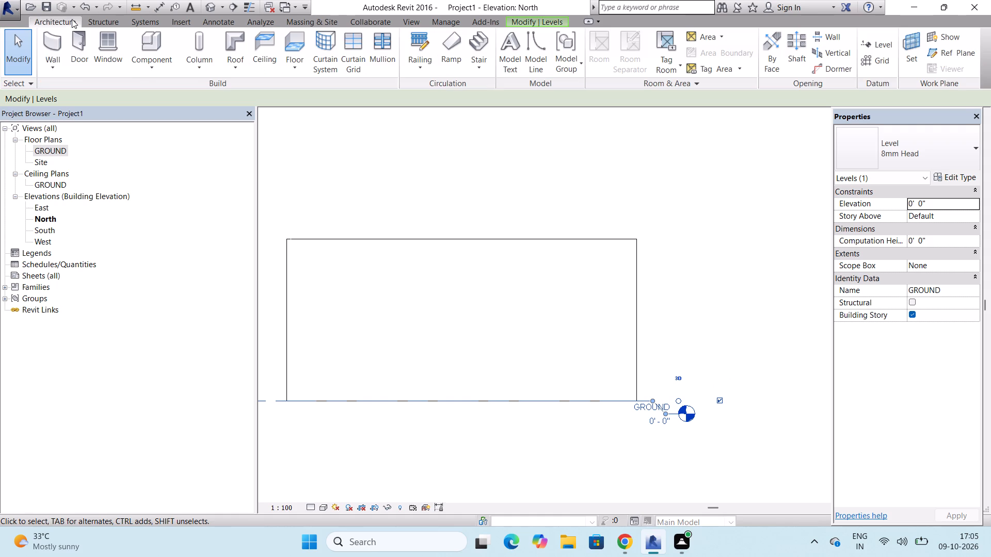
click(880, 48)
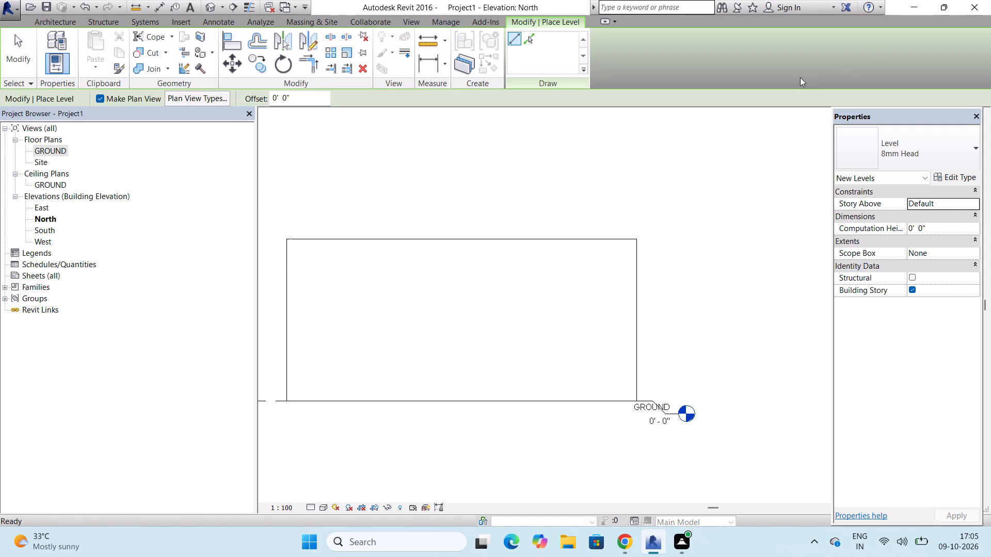
click(277, 98)
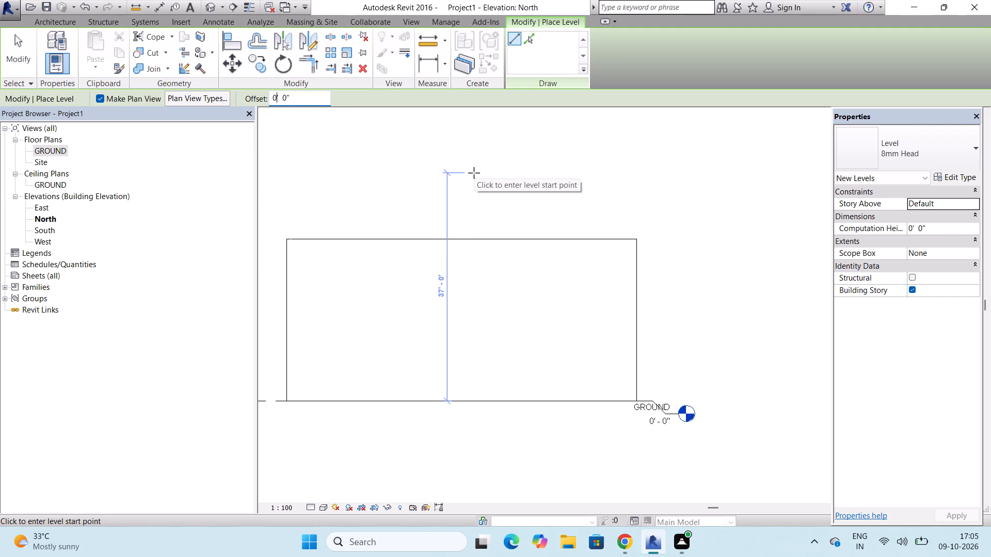
key(BackSpace)
text(10)
key(Return)
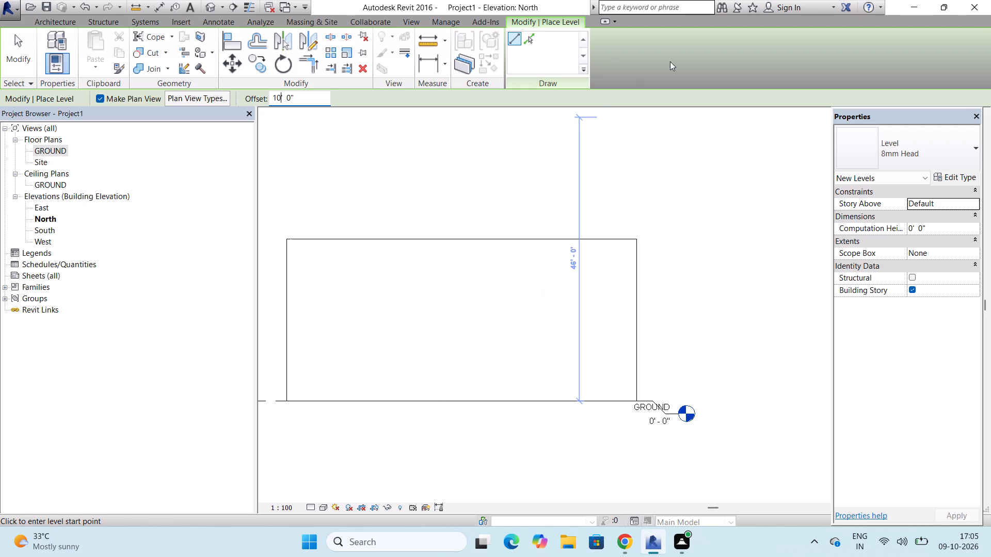
click(531, 39)
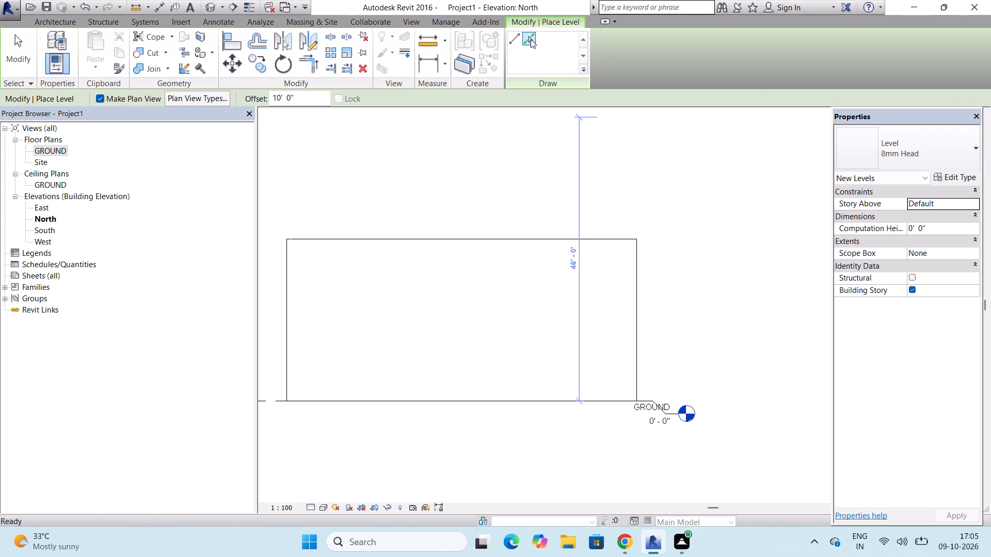
scroll(531, 39, down, 6)
scroll(682, 263, down, 4)
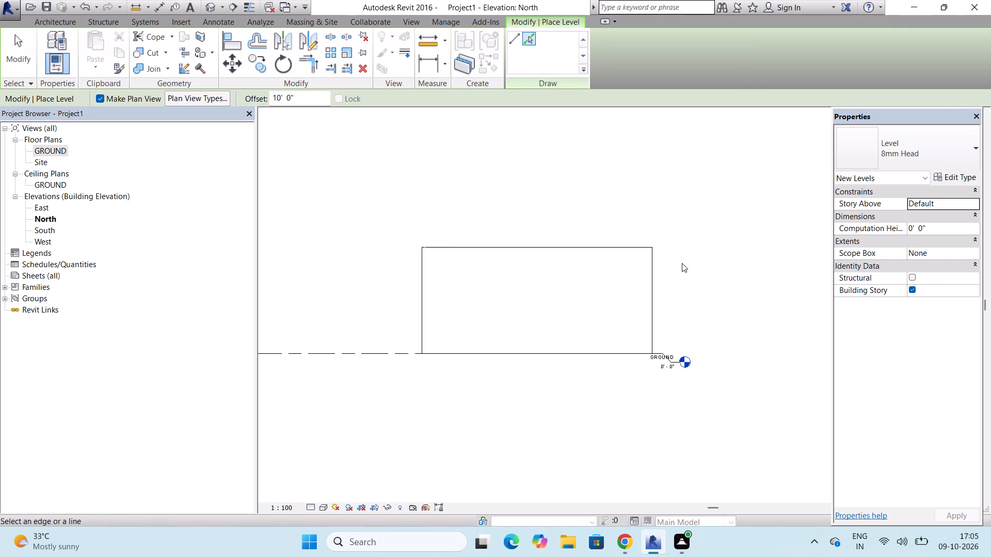
click(413, 339)
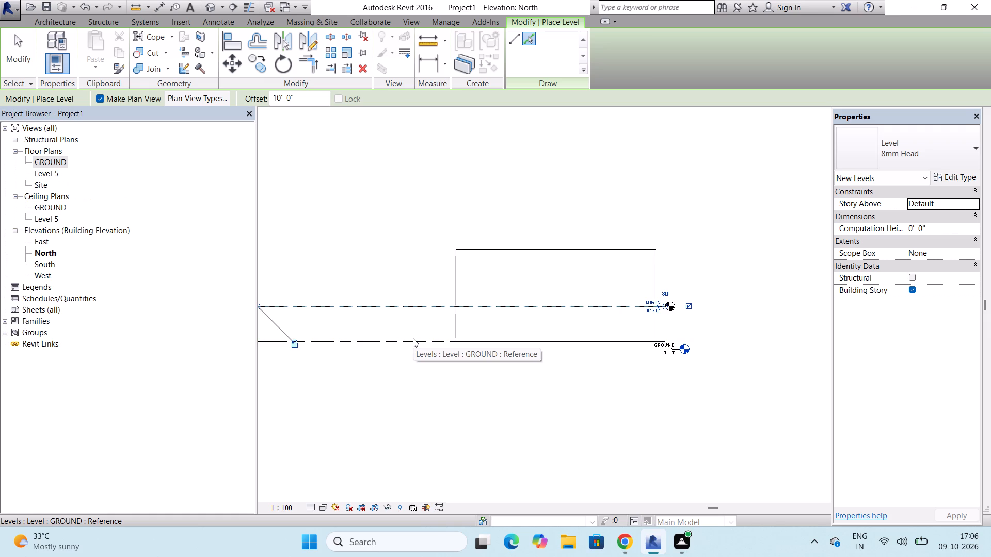
click(415, 306)
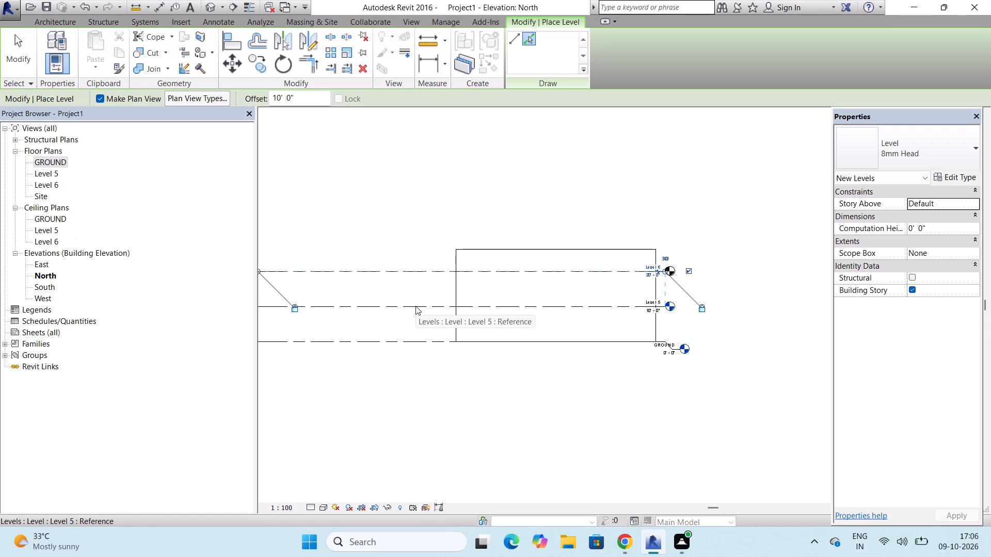
click(412, 267)
key(Escape)
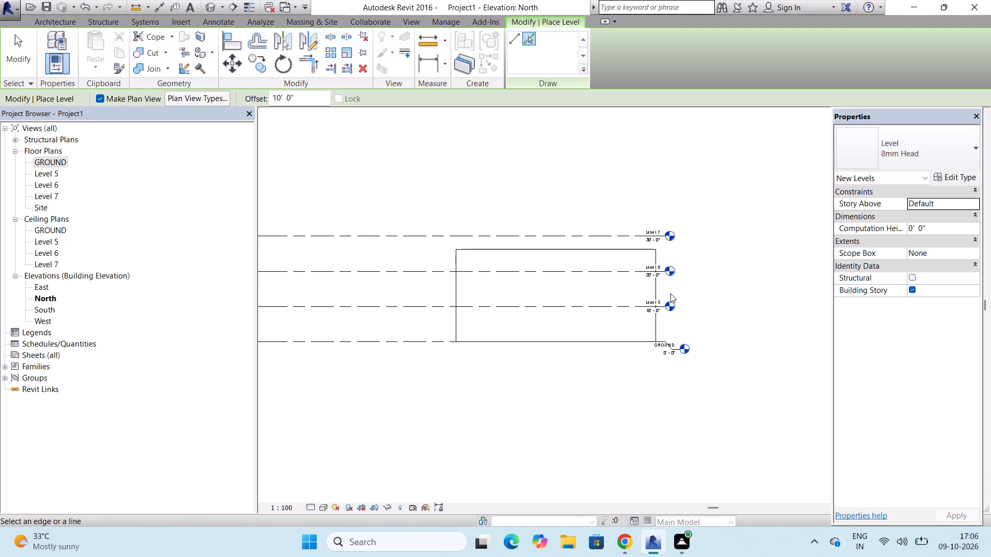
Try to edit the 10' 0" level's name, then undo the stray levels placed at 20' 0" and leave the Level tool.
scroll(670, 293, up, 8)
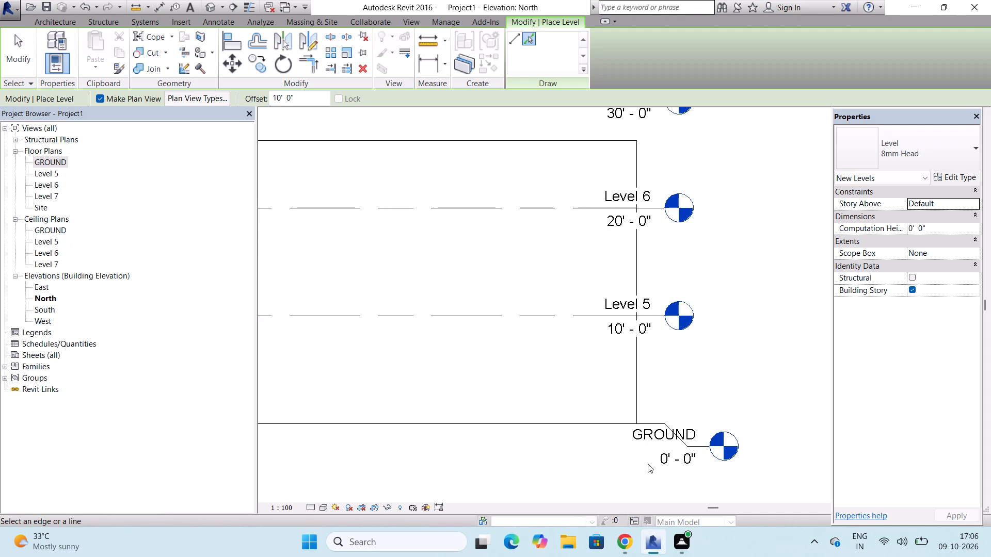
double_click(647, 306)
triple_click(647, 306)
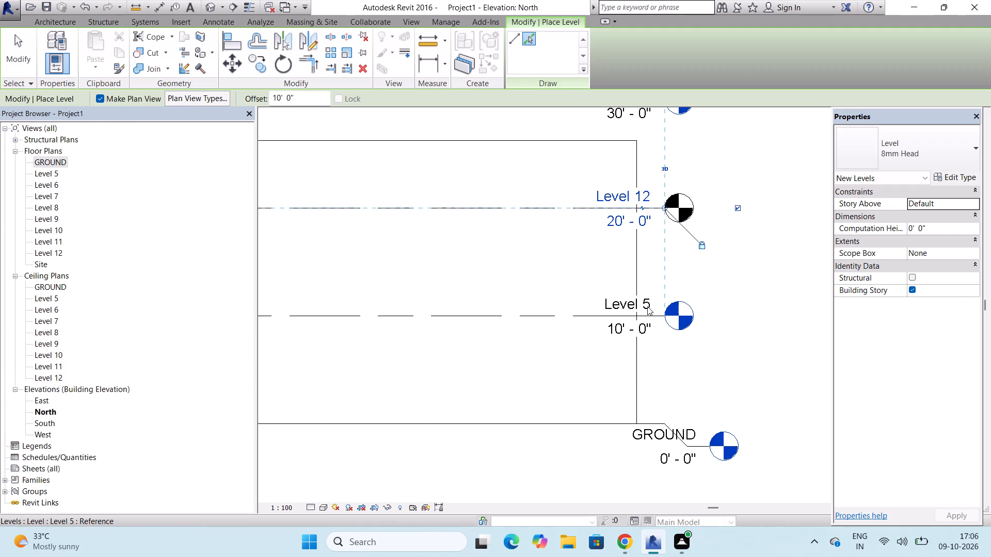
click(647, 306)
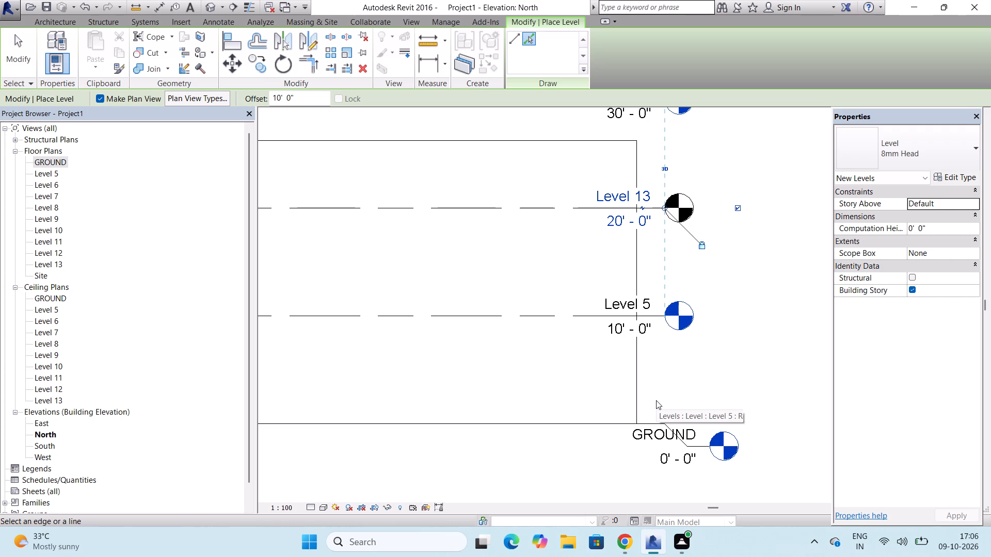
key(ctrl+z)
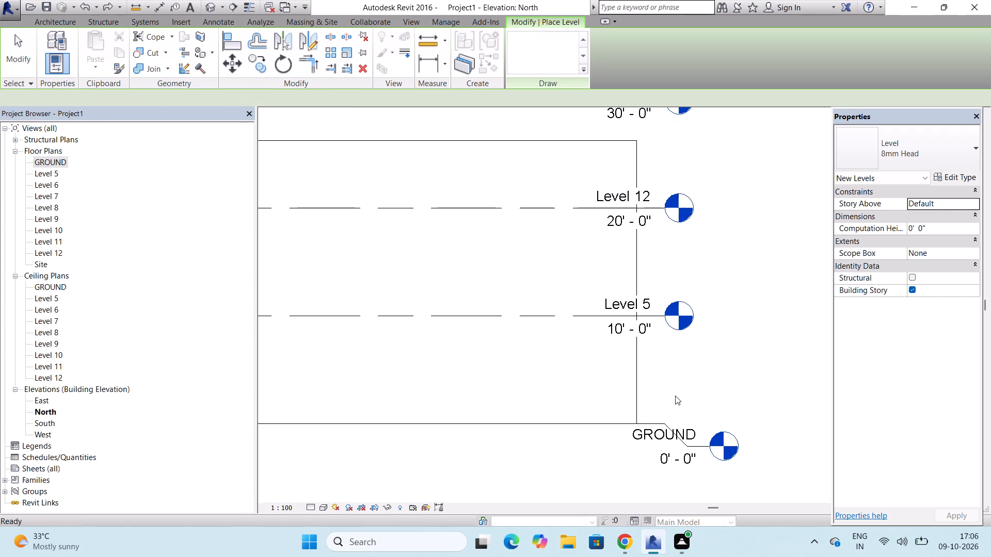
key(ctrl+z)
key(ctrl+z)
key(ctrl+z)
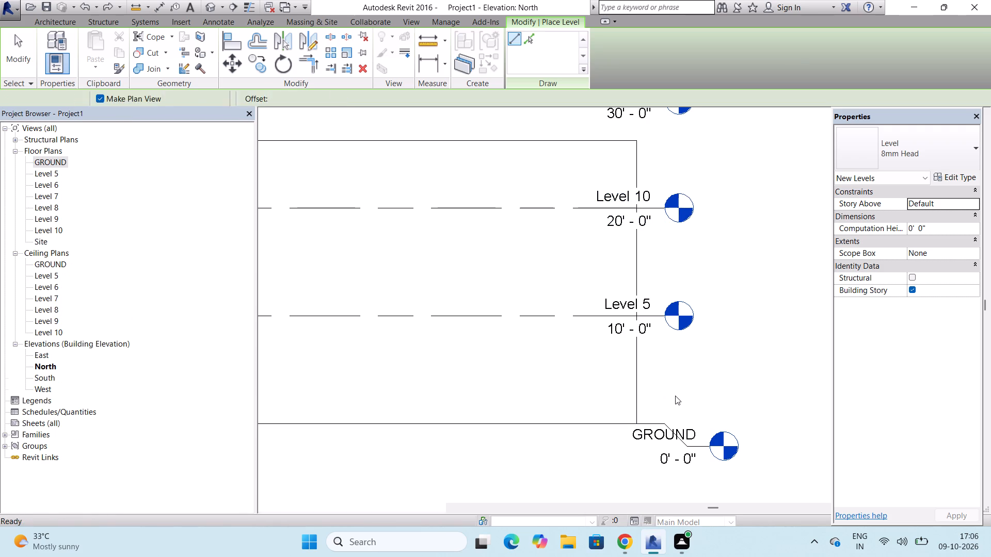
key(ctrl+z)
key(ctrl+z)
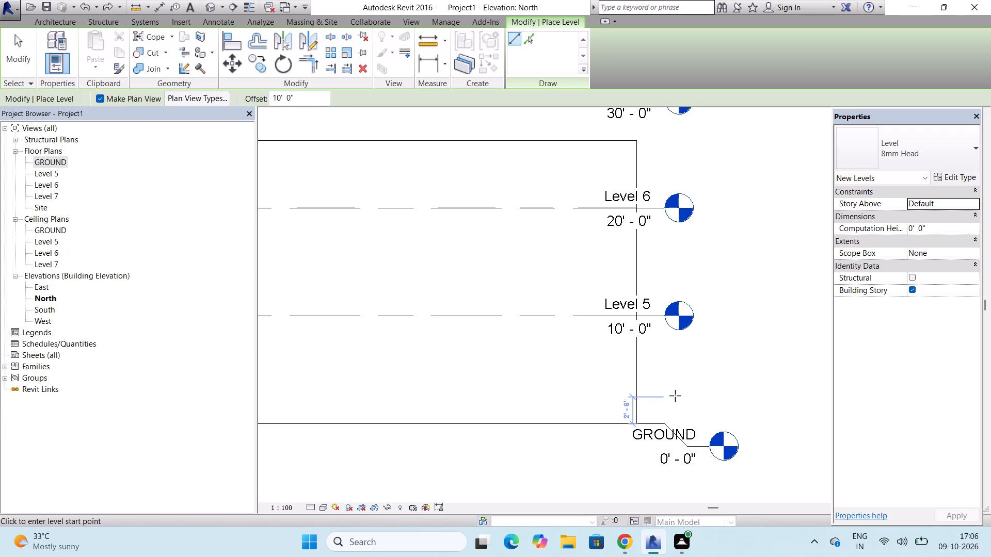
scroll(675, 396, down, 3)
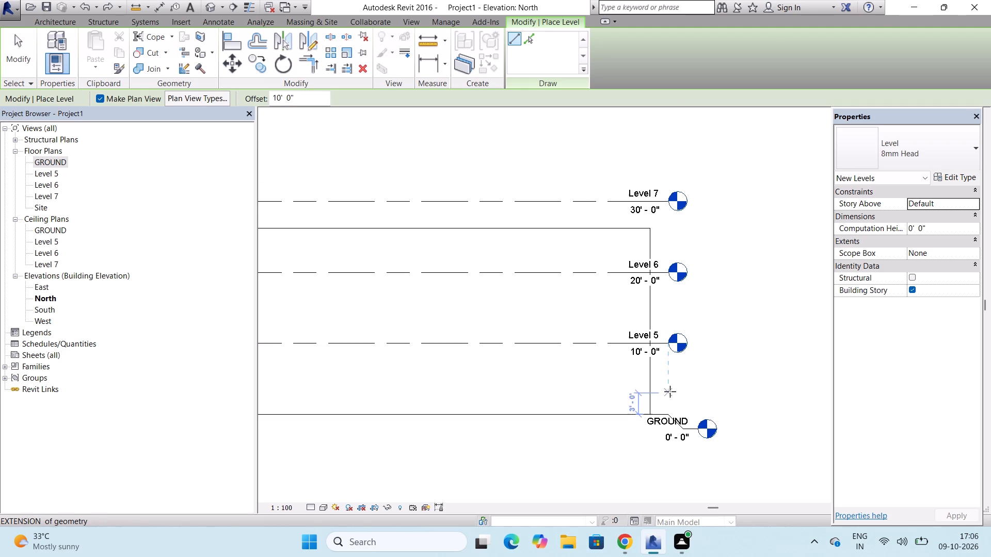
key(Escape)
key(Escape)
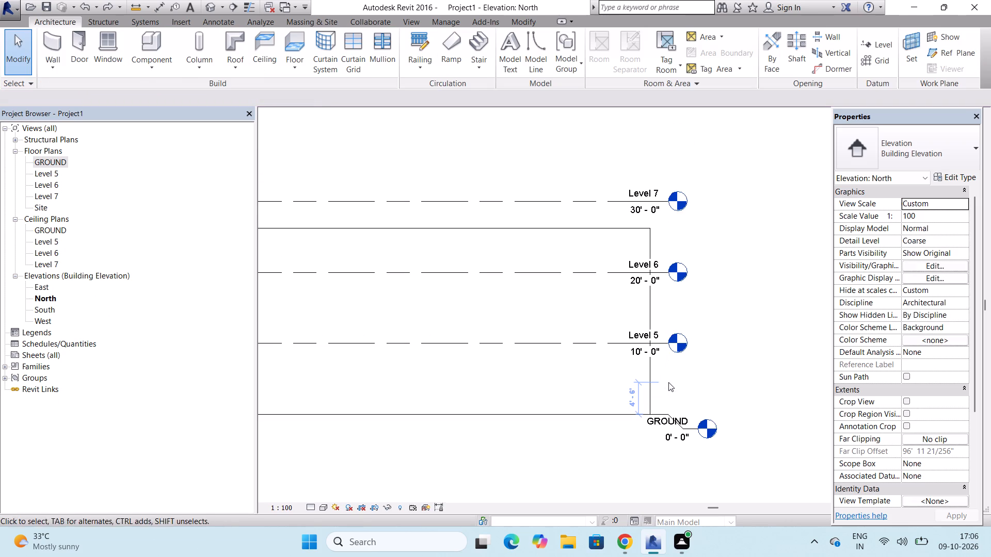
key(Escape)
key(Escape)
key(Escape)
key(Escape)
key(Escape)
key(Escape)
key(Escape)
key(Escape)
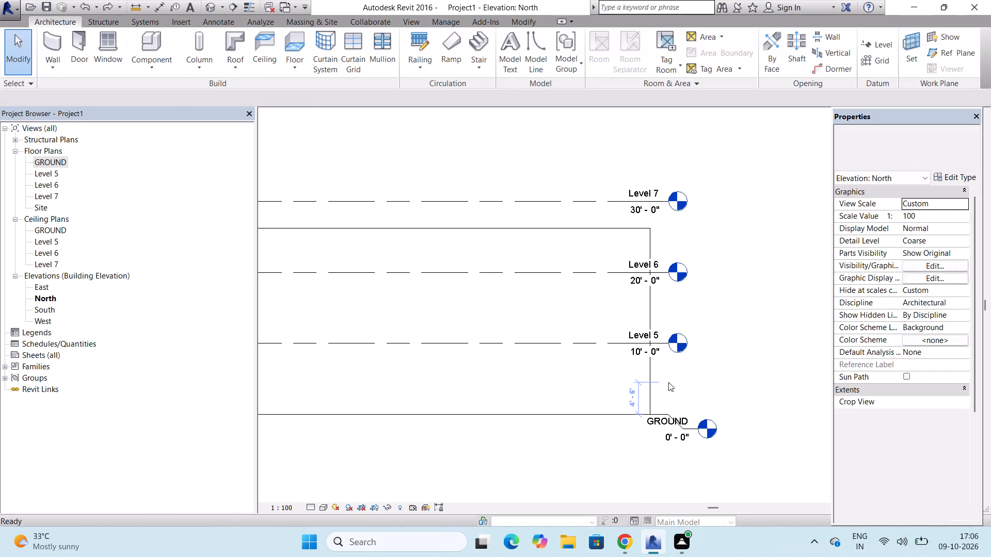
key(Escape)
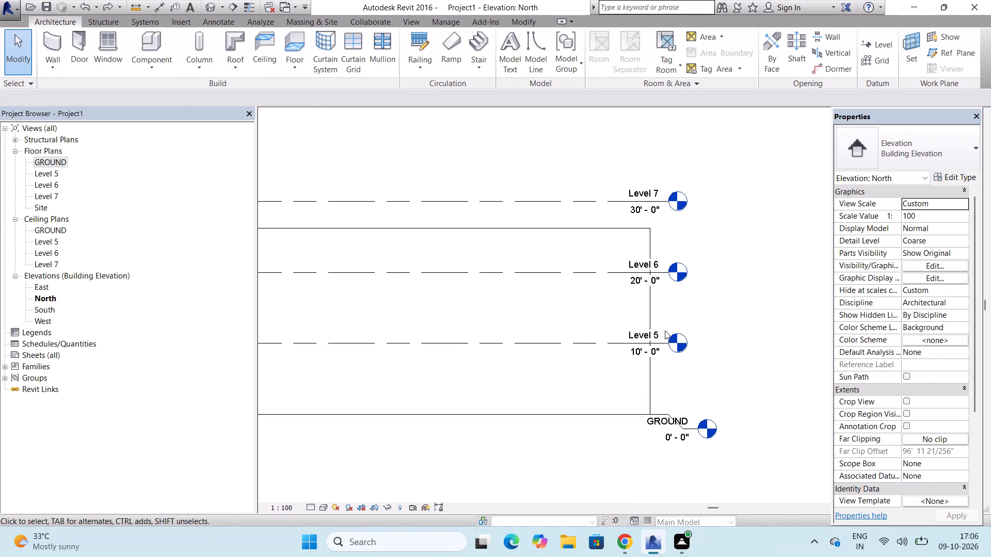
Rename the level at 10' 0" to Level 1 and rename its corresponding views as well.
double_click(640, 335)
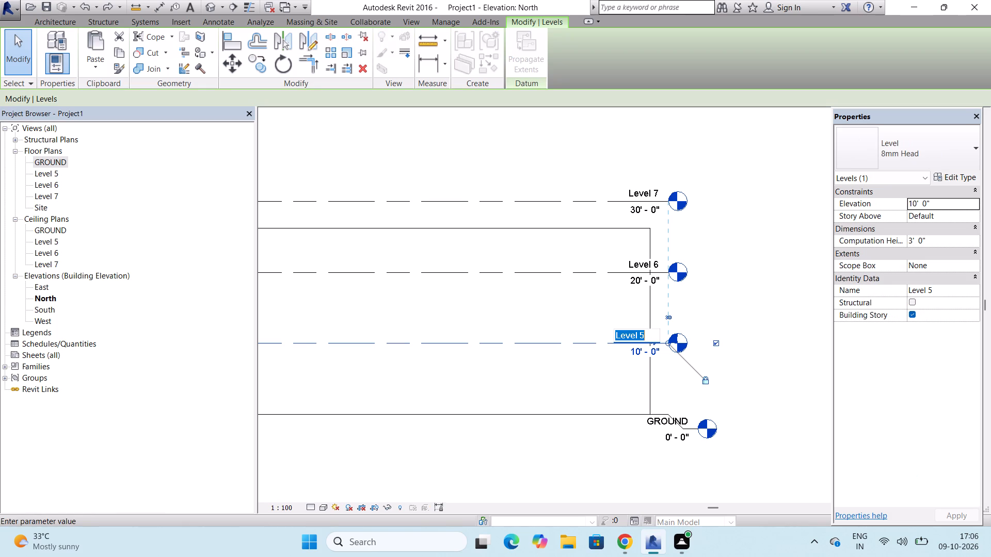
click(641, 333)
click(647, 334)
key(BackSpace)
key(1)
key(Return)
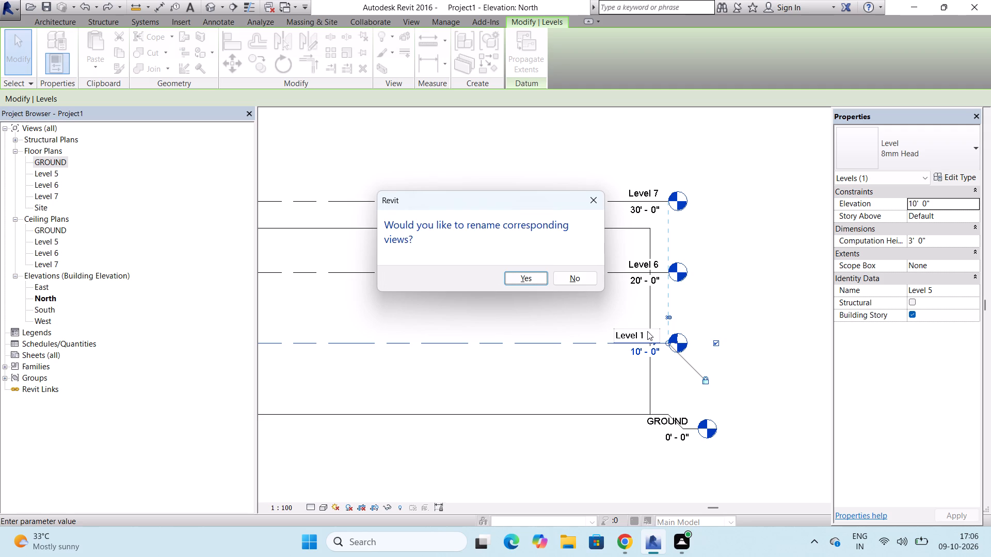
click(518, 277)
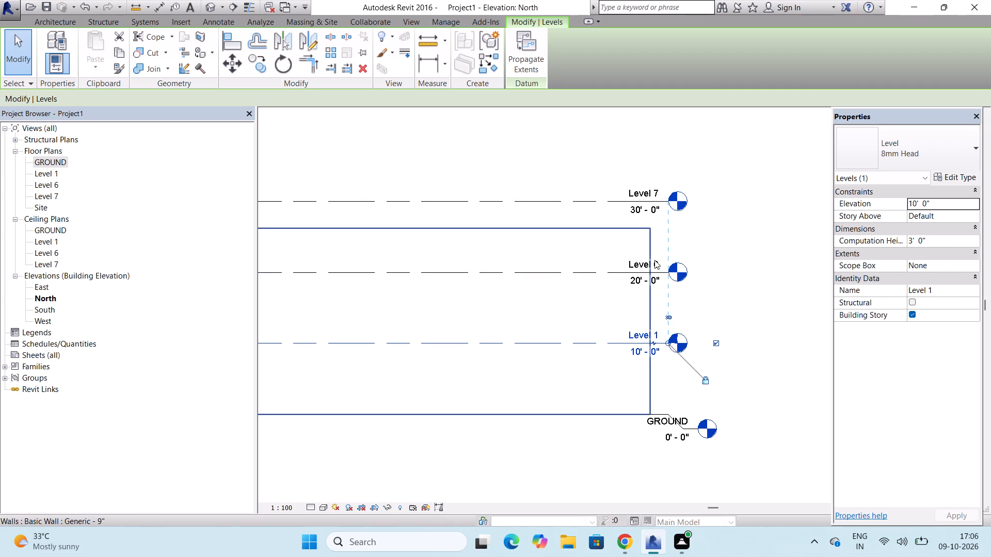
Rename the level at 20' 0" to Level 2 and rename its corresponding views as well.
double_click(643, 265)
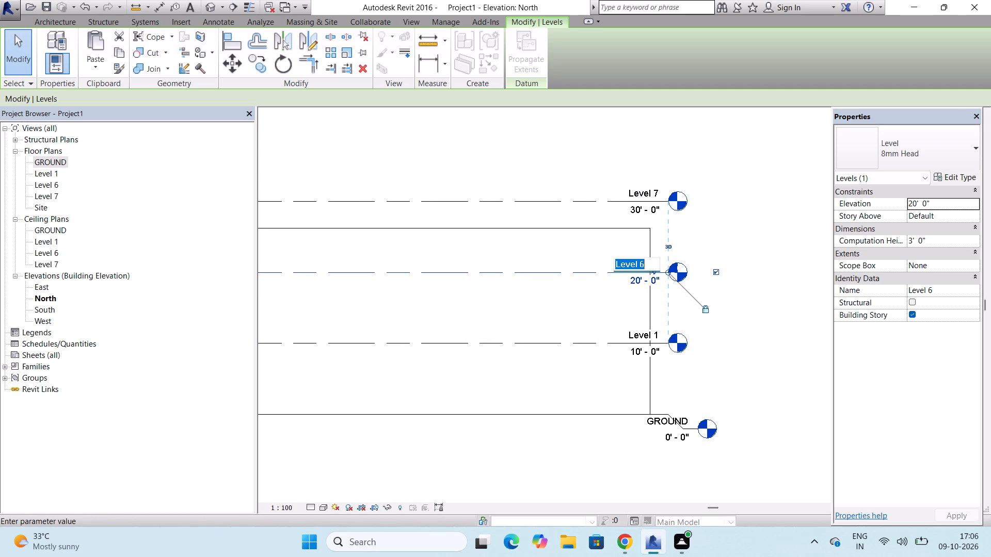
click(646, 265)
key(BackSpace)
key(2)
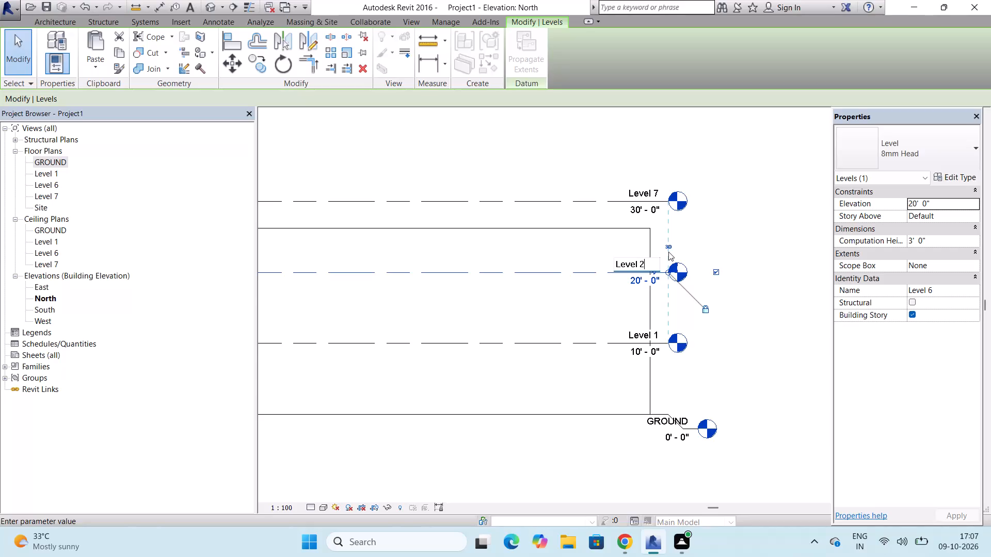
click(672, 251)
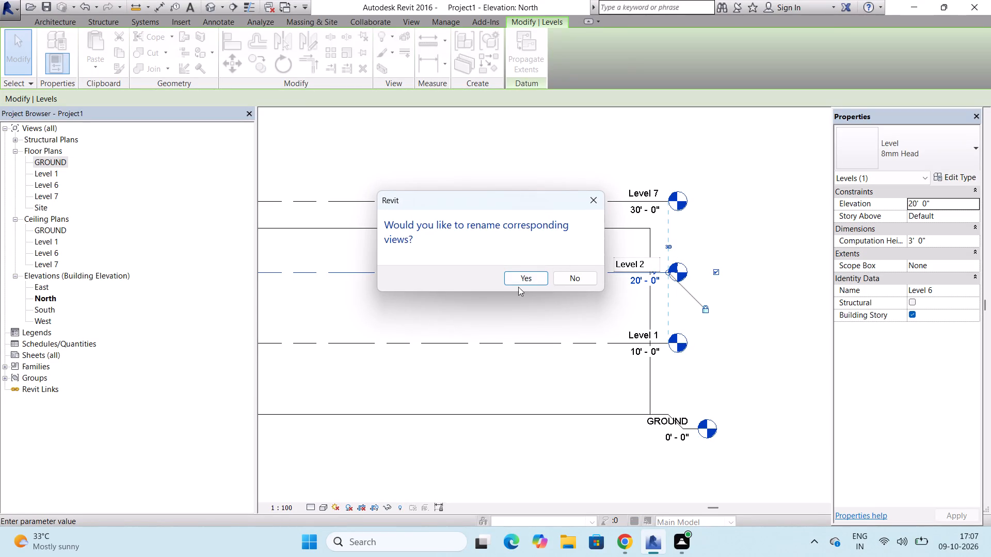
click(533, 278)
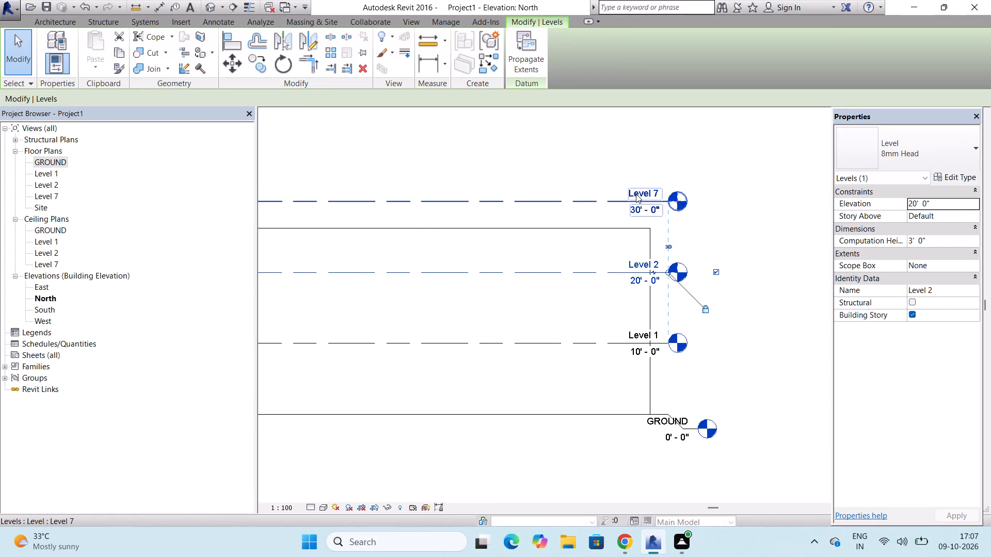
Rename the level at 30' 0" to Level 3 and rename its corresponding views as well.
double_click(636, 194)
click(653, 194)
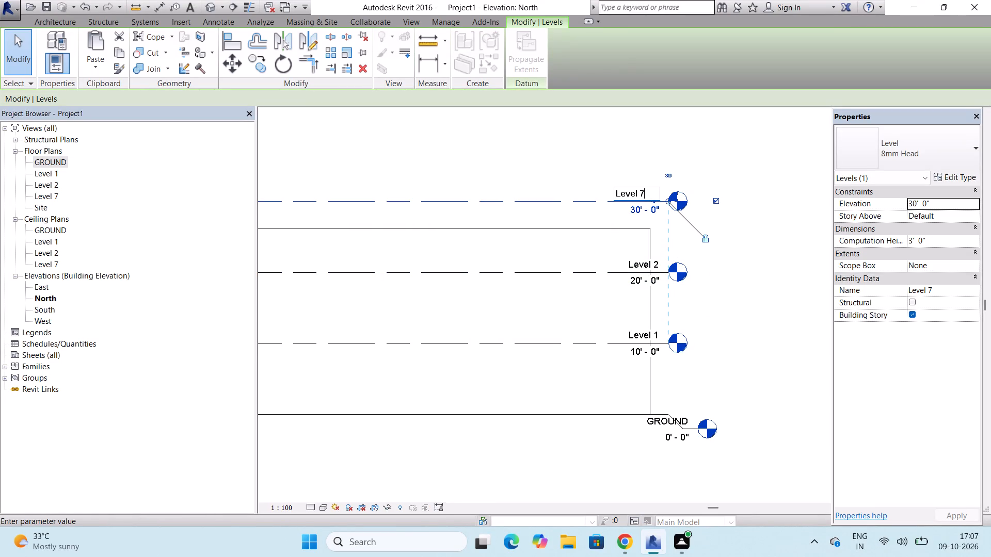
key(BackSpace)
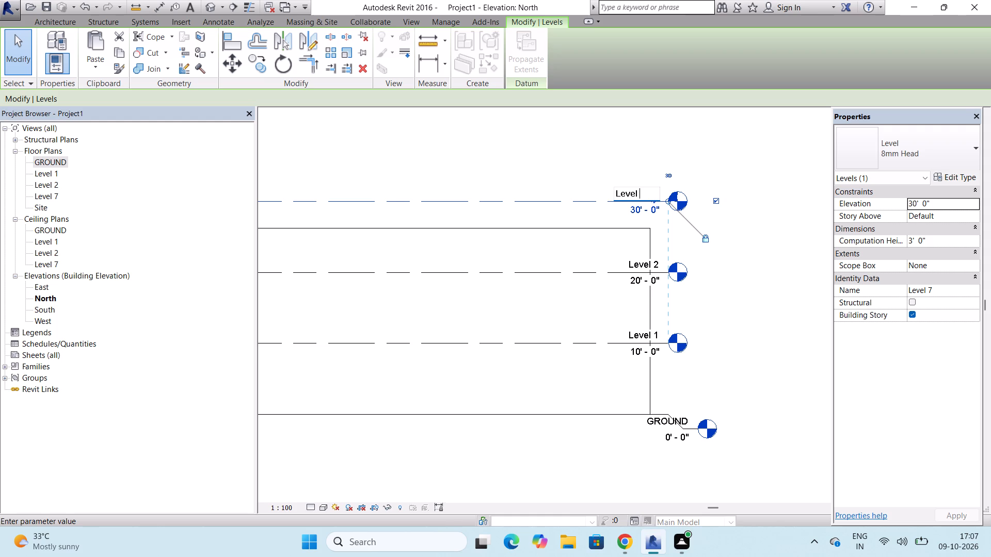
text(33)
key(BackSpace)
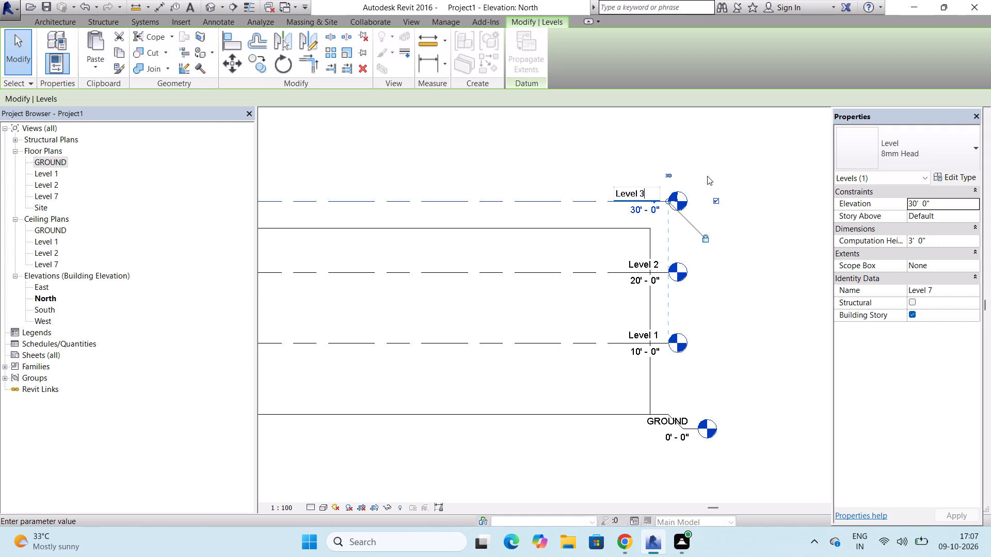
click(707, 176)
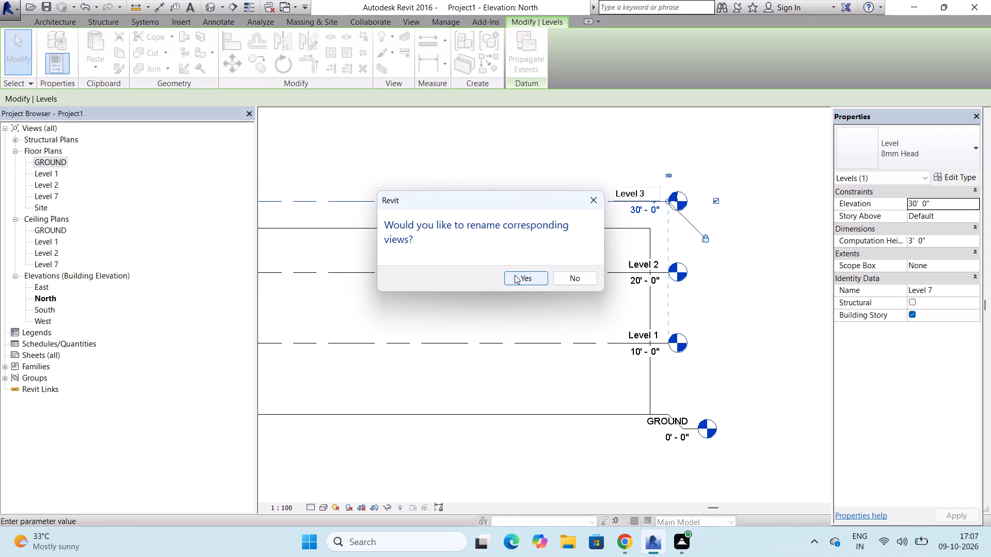
click(515, 276)
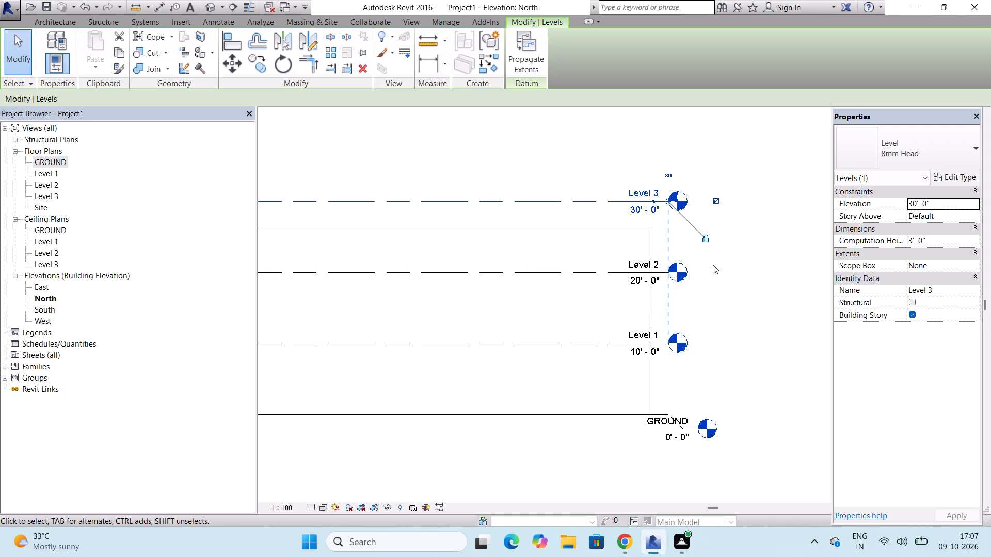
Lower the tops of all four building walls to the Level 1 line, giving each a 10' 0" height.
scroll(713, 265, down, 4)
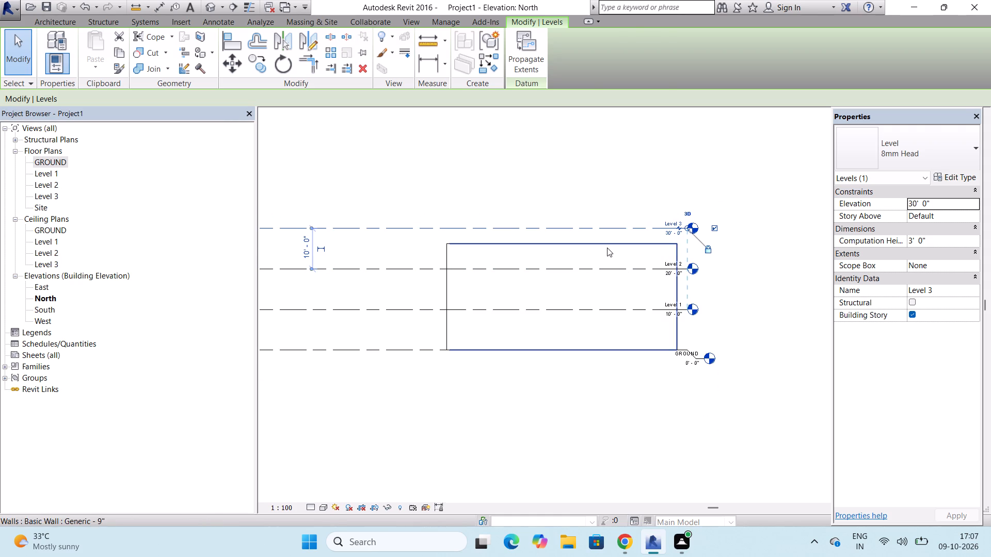
click(606, 247)
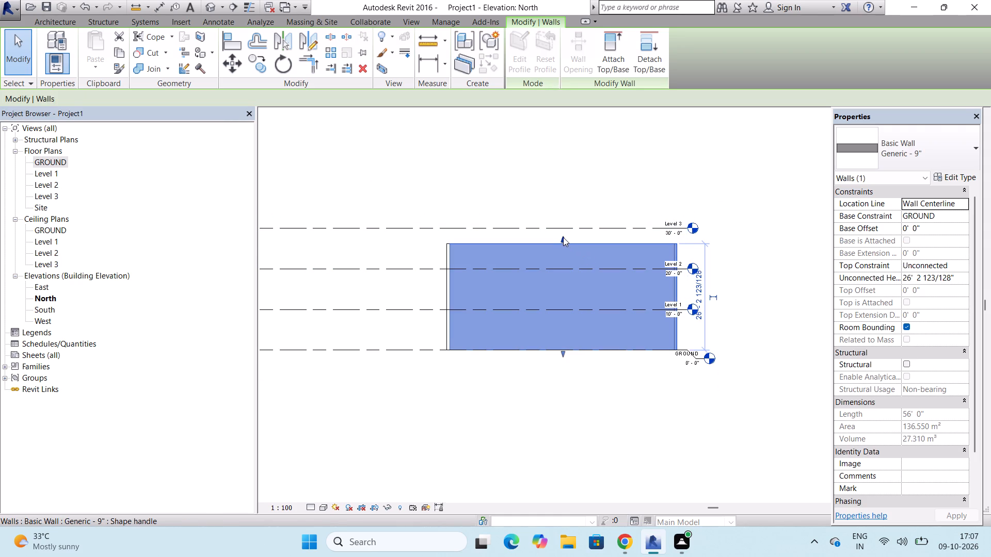
drag(562, 237, 560, 312)
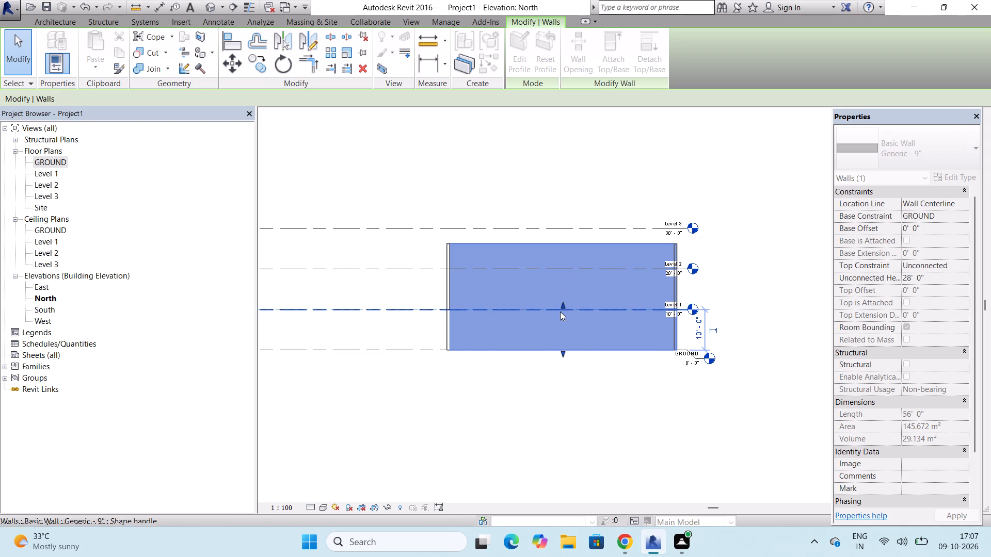
click(446, 249)
drag(448, 236, 446, 310)
click(487, 243)
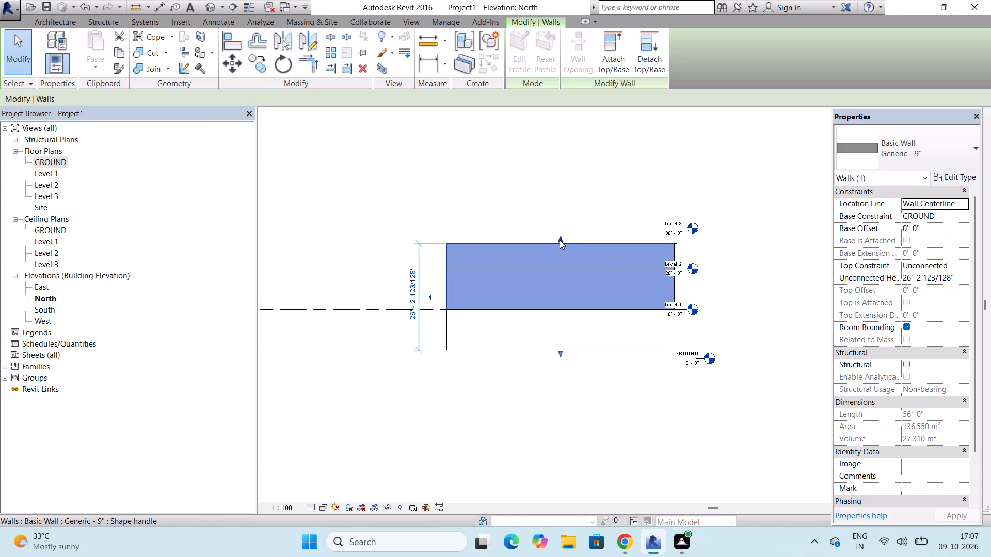
drag(560, 240, 560, 306)
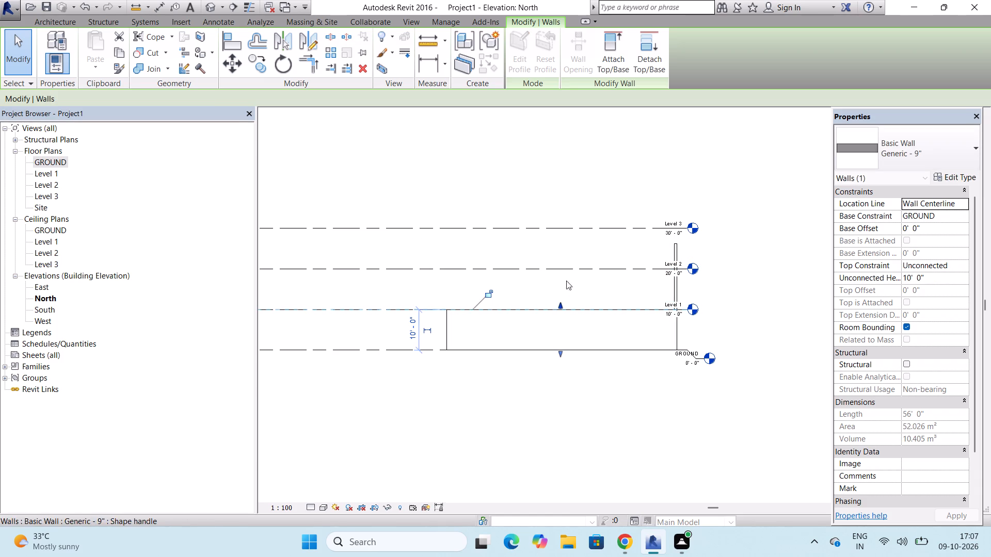
click(675, 251)
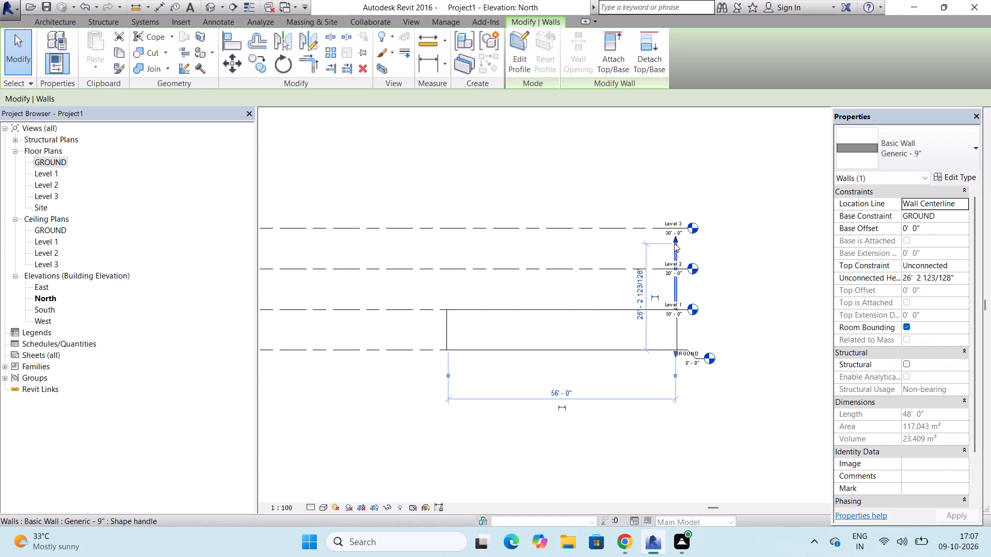
drag(674, 238, 676, 331)
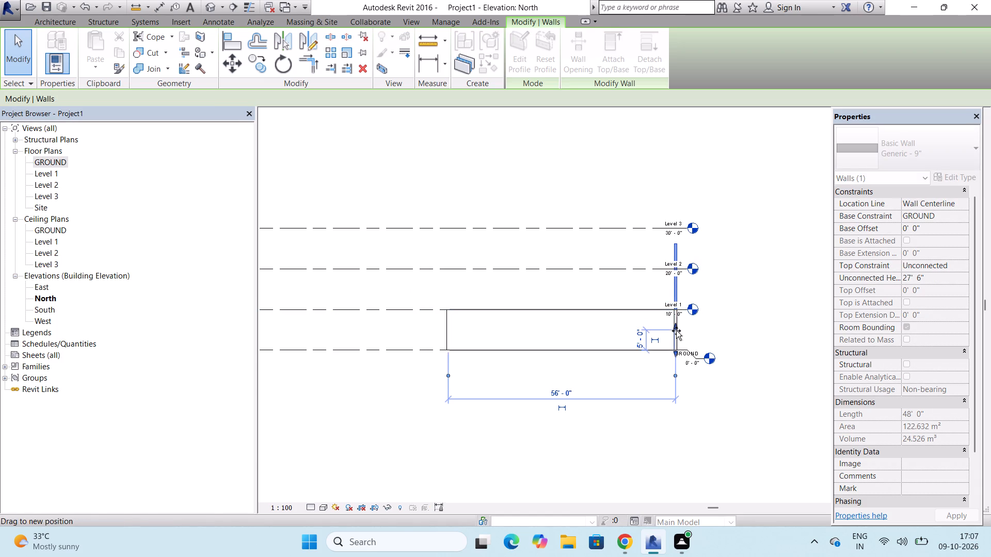
drag(676, 331, 673, 314)
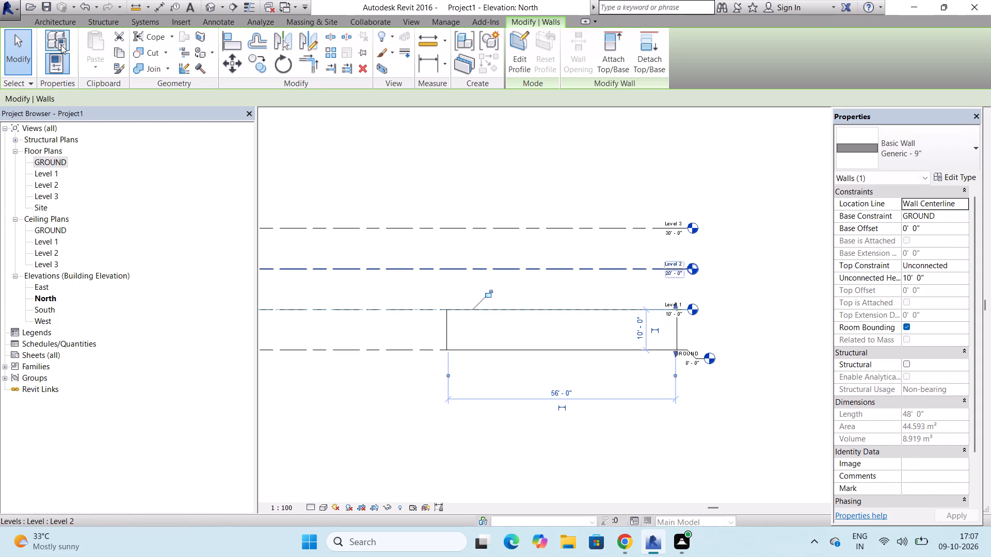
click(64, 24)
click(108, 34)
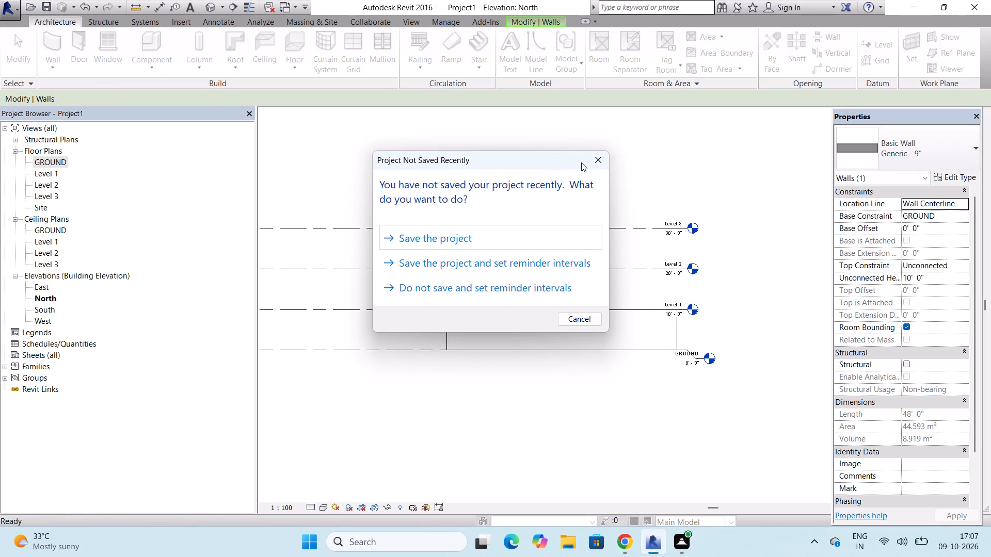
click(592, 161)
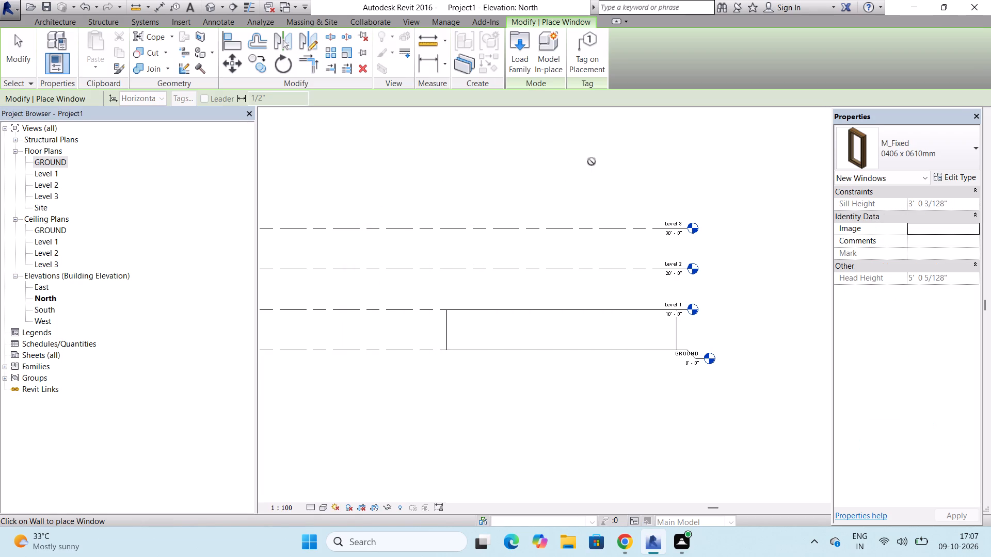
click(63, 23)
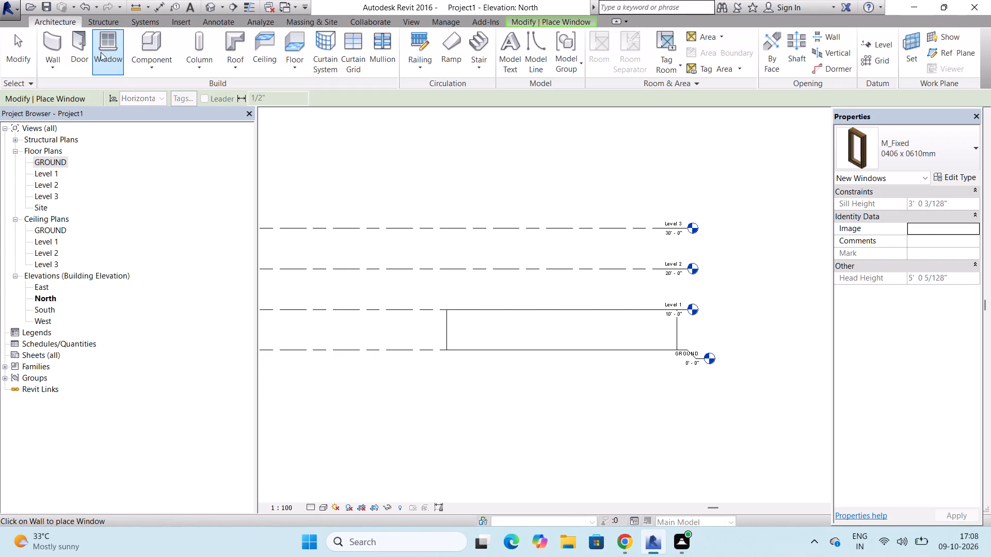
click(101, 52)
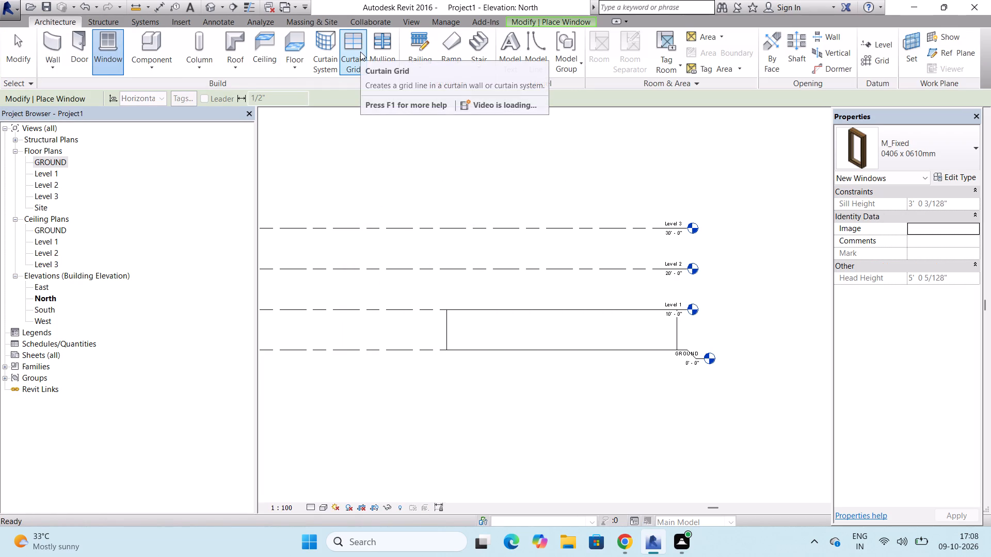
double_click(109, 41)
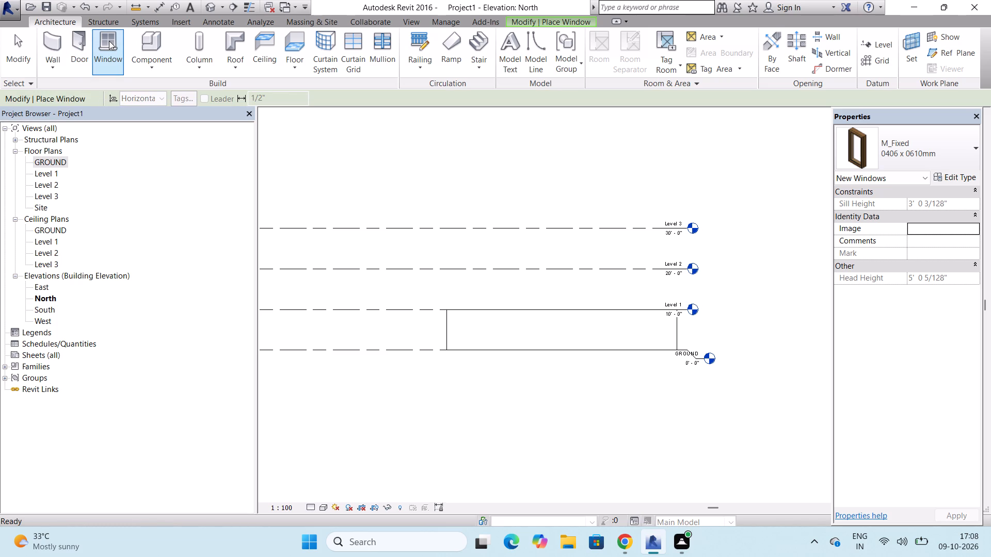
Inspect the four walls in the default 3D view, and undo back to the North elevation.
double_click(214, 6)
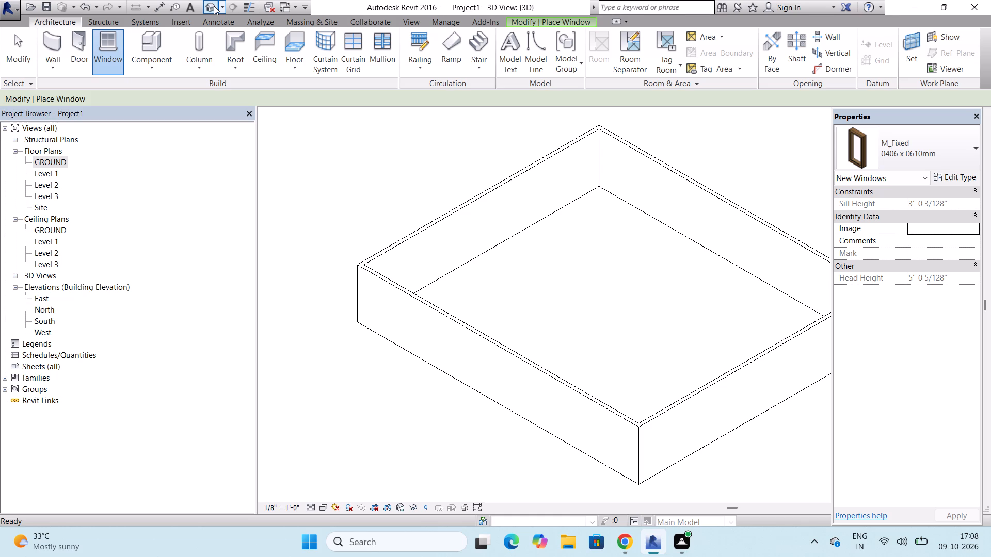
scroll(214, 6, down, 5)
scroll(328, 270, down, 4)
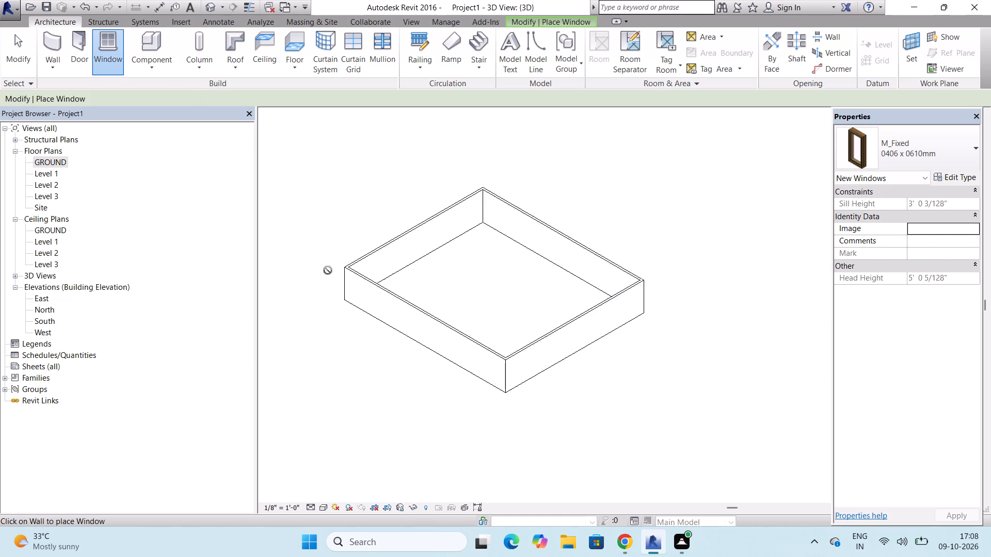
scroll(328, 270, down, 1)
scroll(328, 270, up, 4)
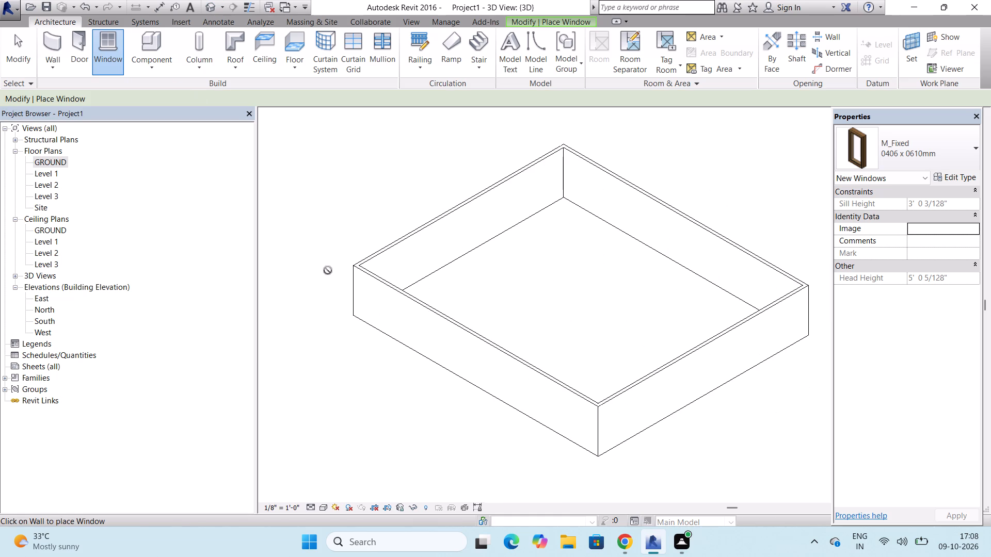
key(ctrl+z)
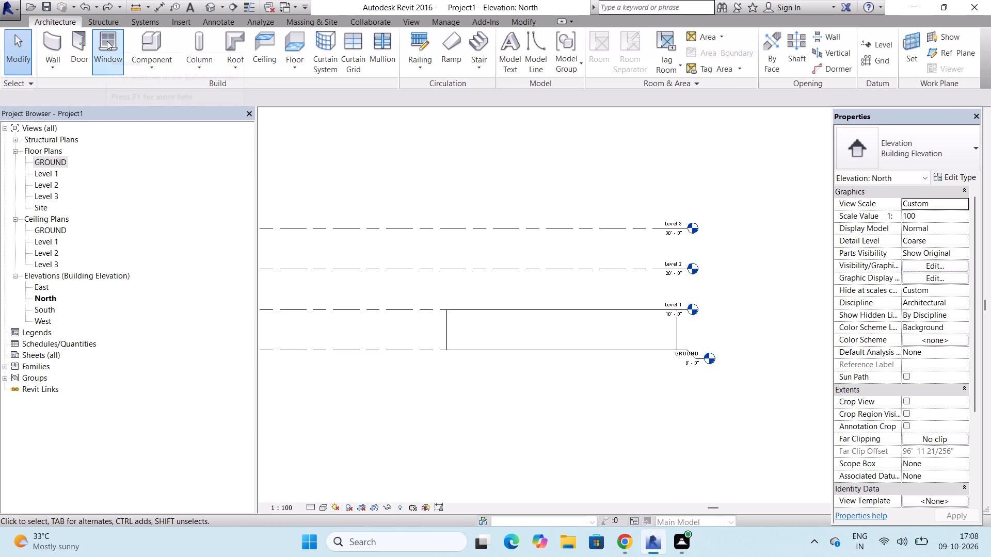
Open the GROUND floor plan.
double_click(45, 166)
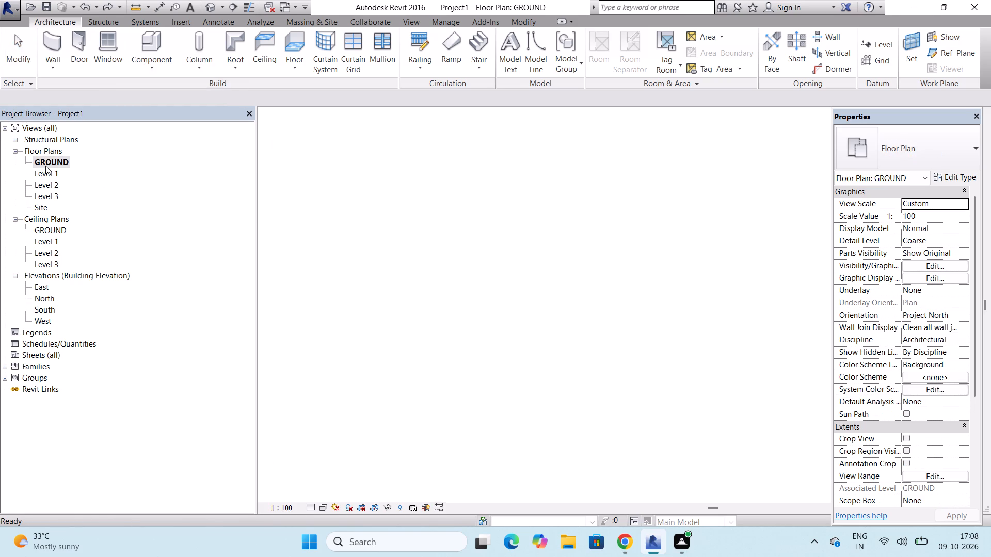
Create a Generic Floor - 400mm on GROUND, with its boundary picked from the edges of the four building walls.
scroll(412, 228, up, 2)
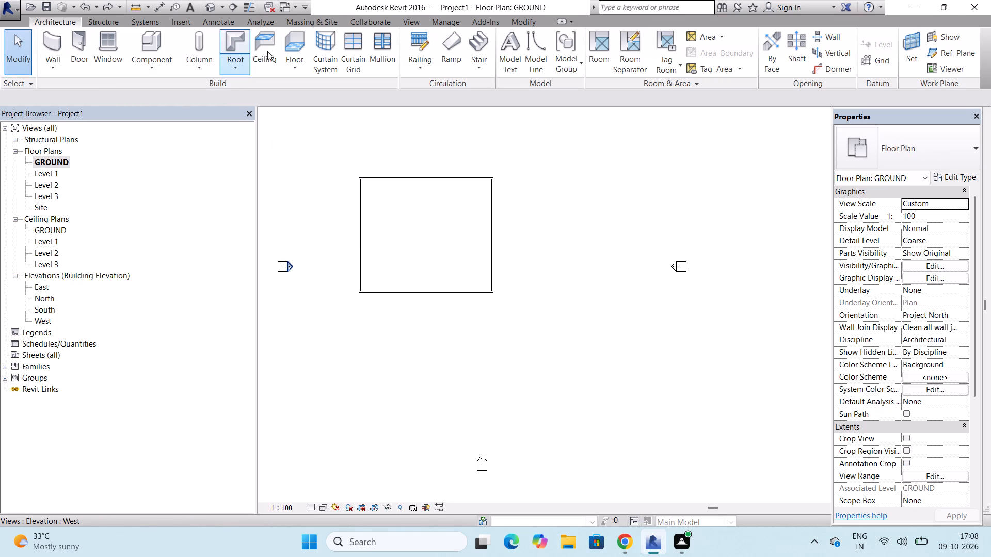
click(298, 52)
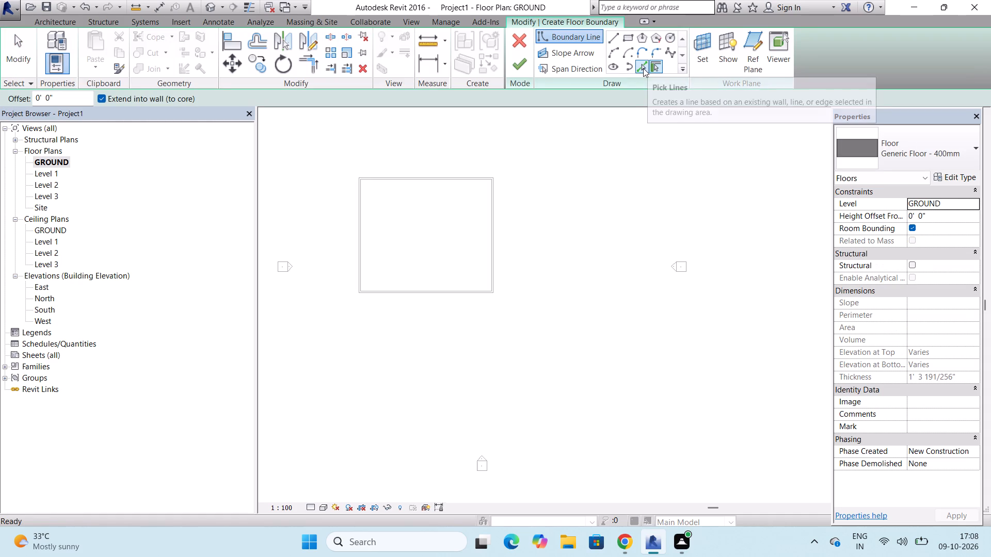
click(643, 68)
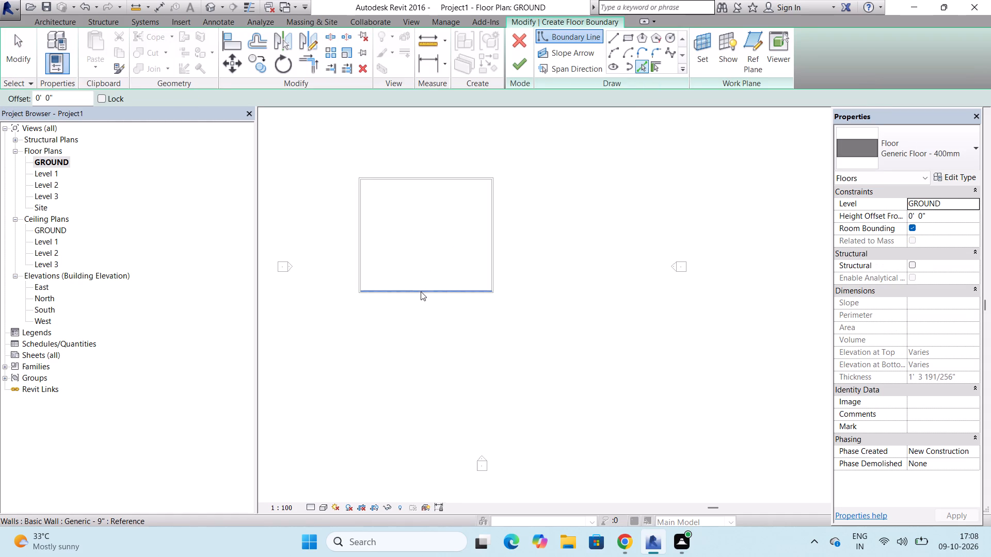
scroll(421, 291, up, 4)
click(420, 293)
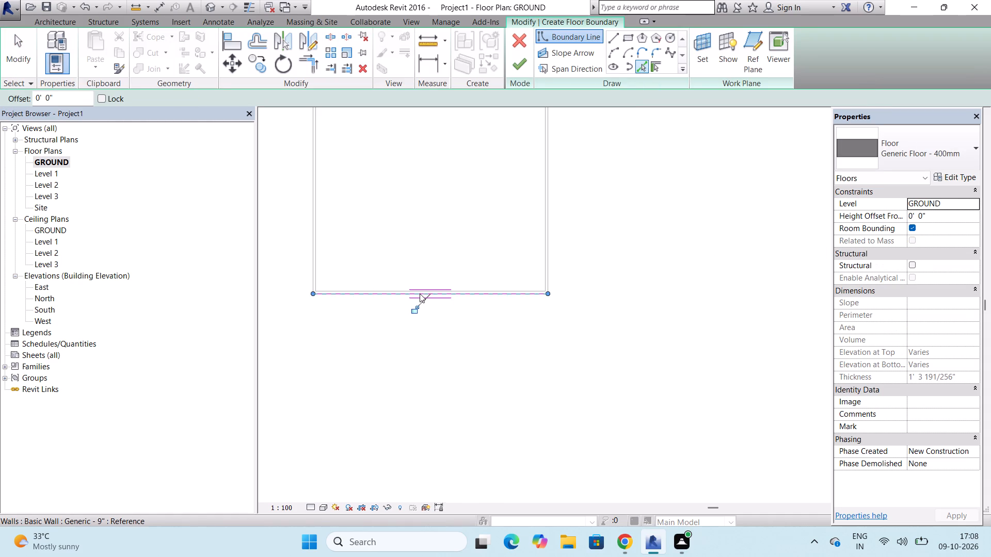
scroll(420, 293, down, 4)
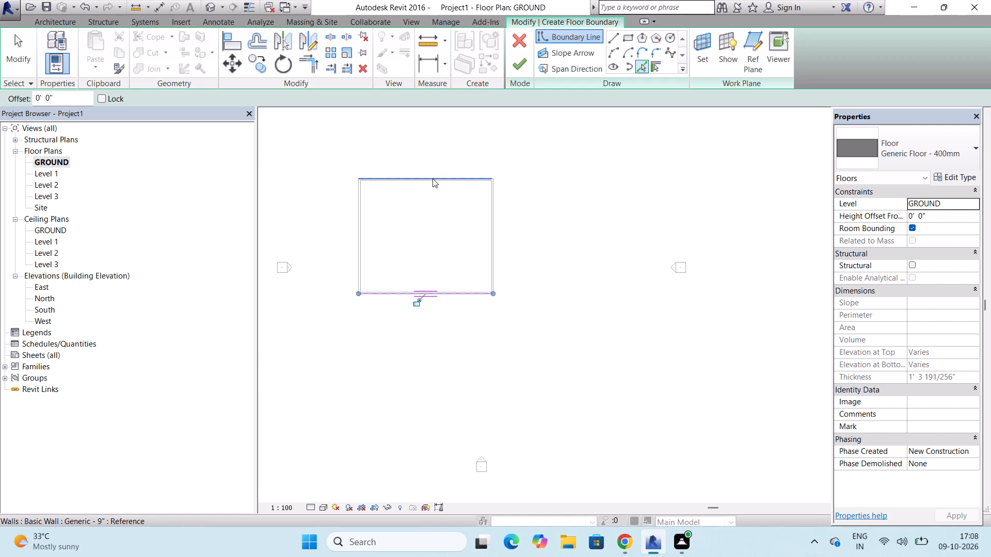
click(433, 178)
click(357, 189)
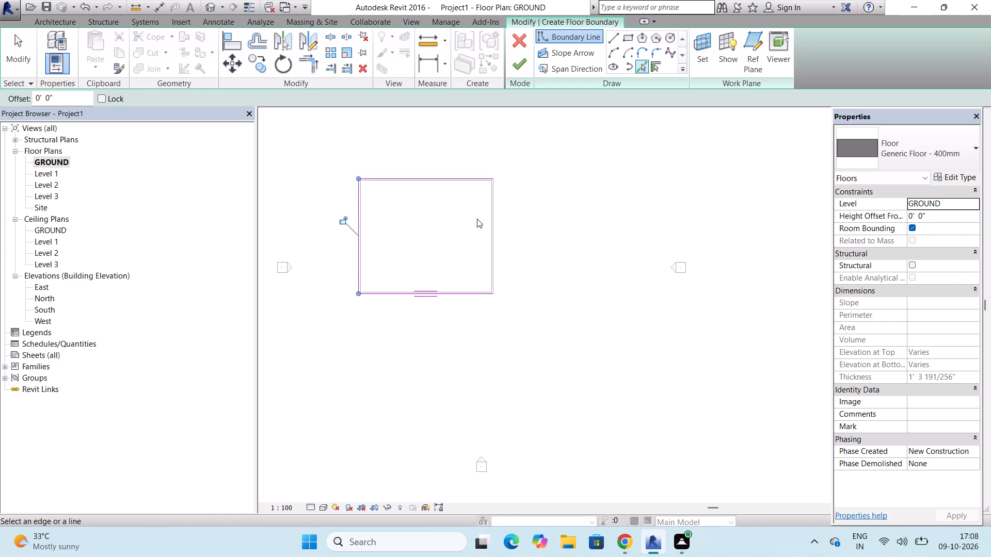
click(493, 223)
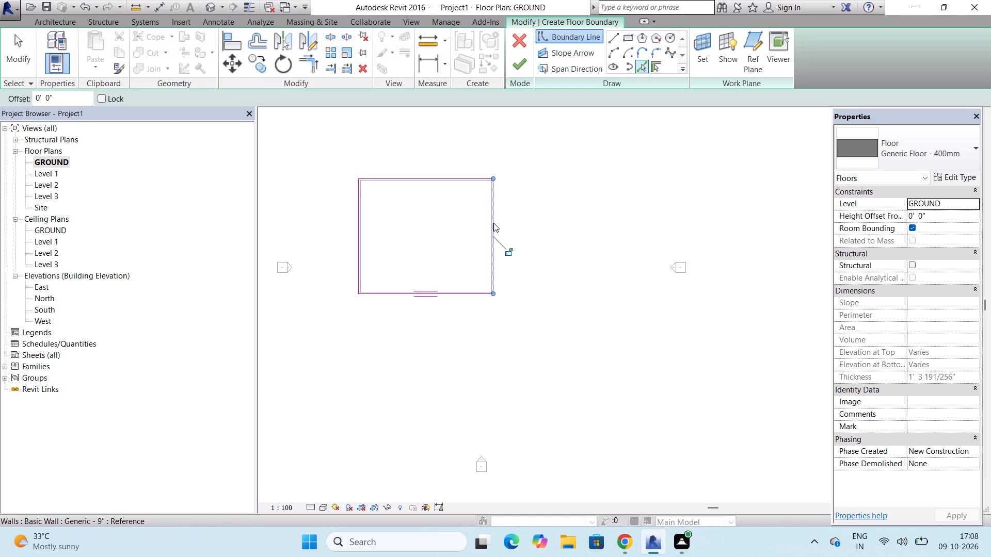
click(517, 63)
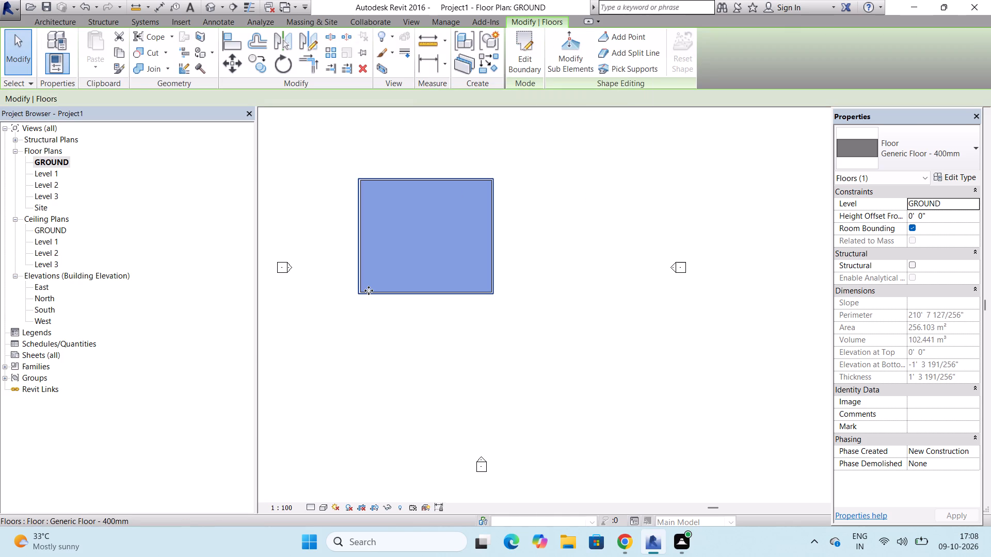
drag(321, 138, 327, 152)
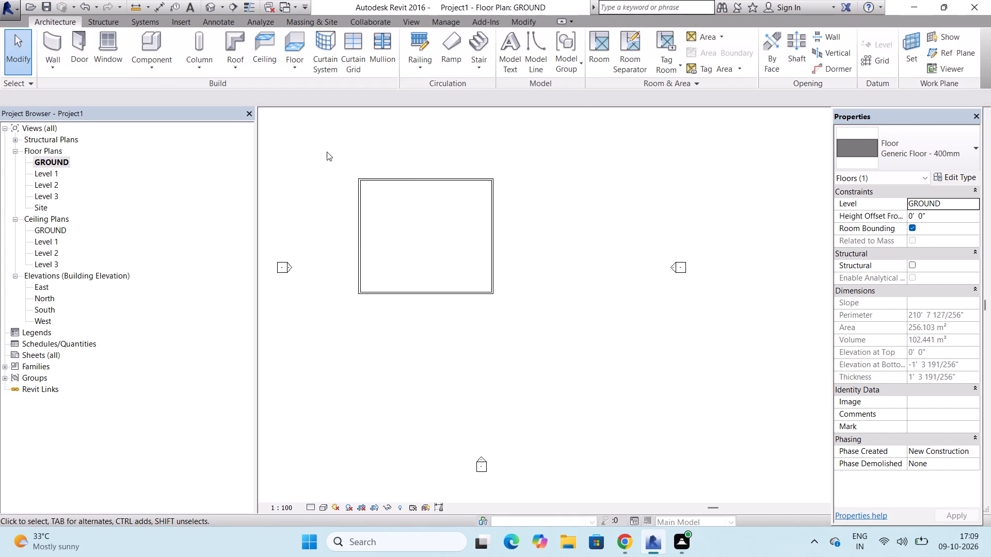
drag(327, 152, 516, 307)
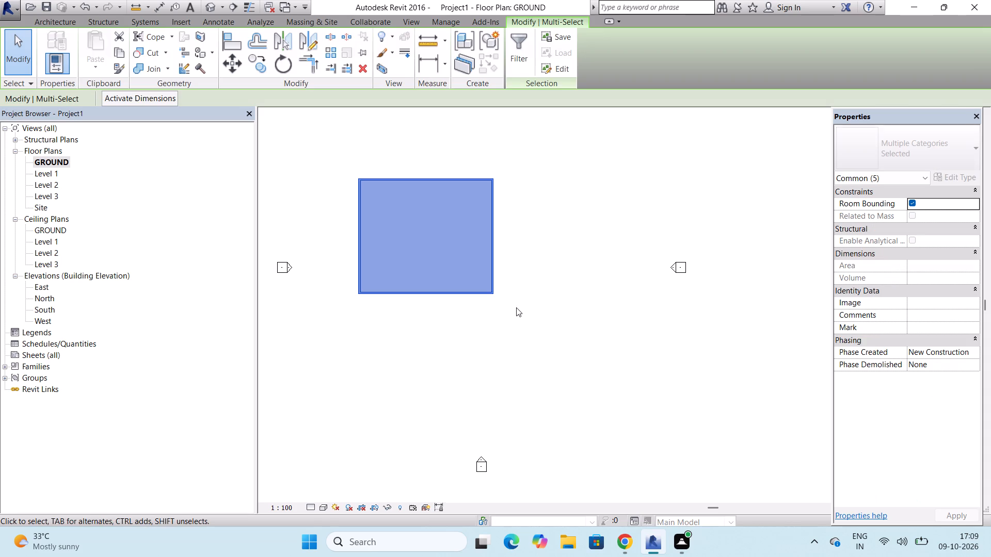
key(Escape)
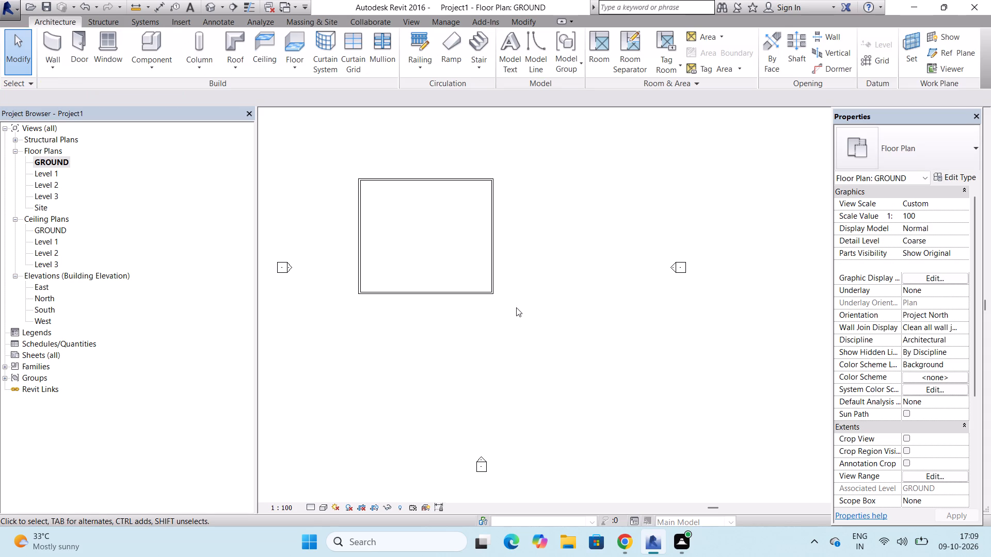
Load the Window-Square Opening family from the US Imperial Windows folder for window placement.
double_click(105, 37)
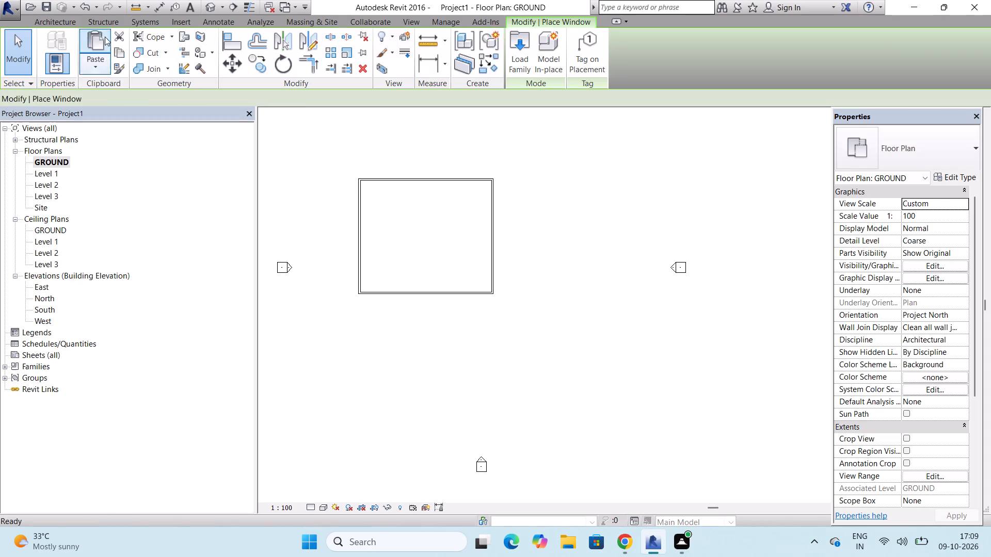
double_click(517, 49)
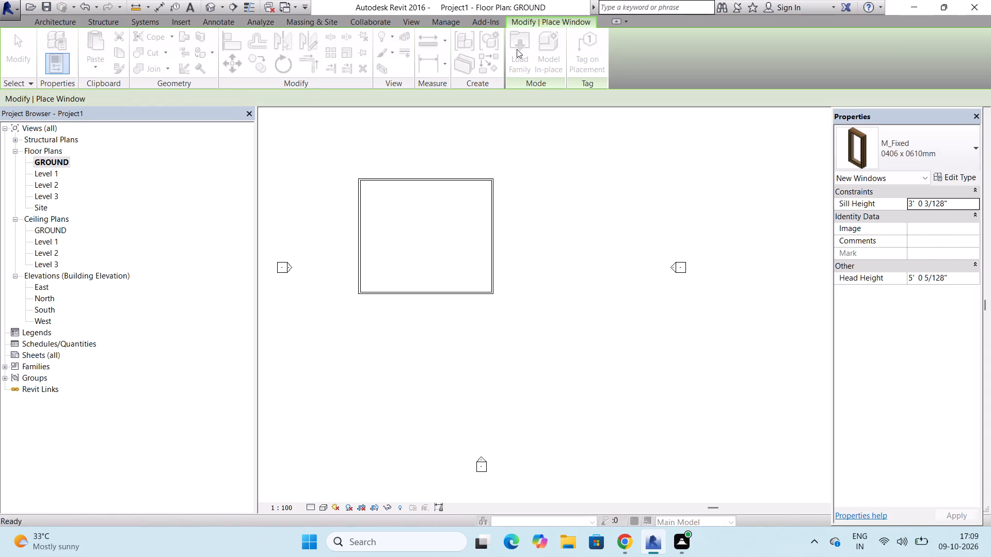
double_click(394, 165)
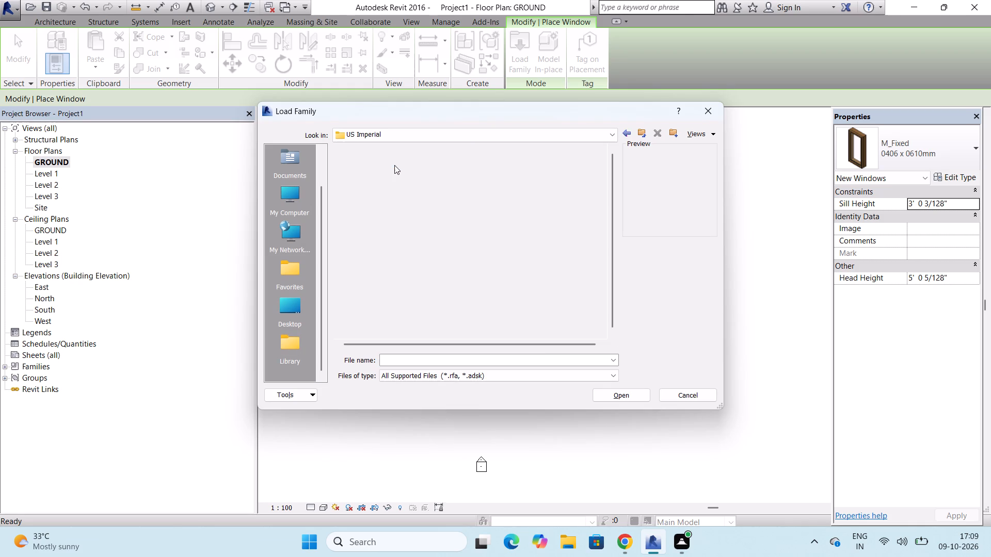
scroll(394, 165, down, 9)
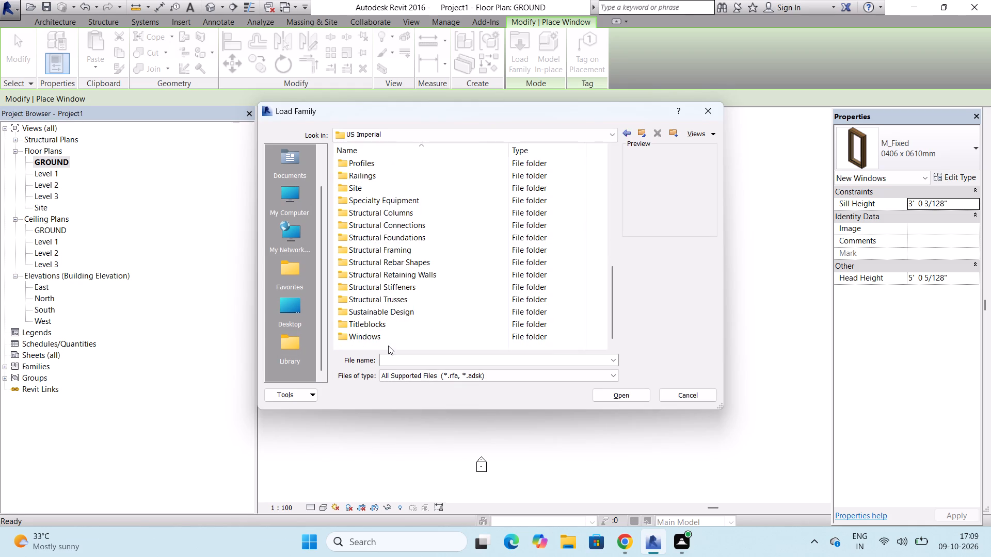
double_click(378, 337)
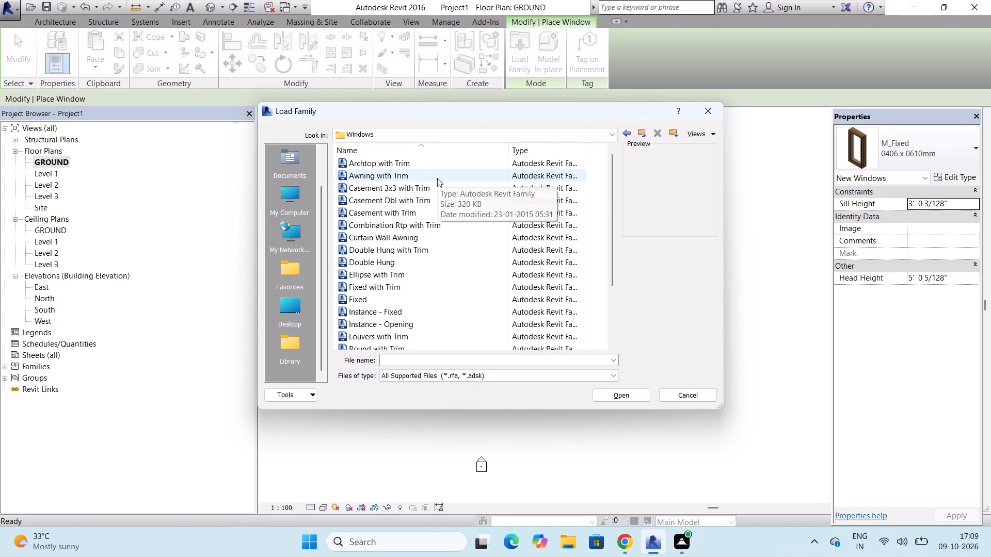
scroll(437, 178, down, 8)
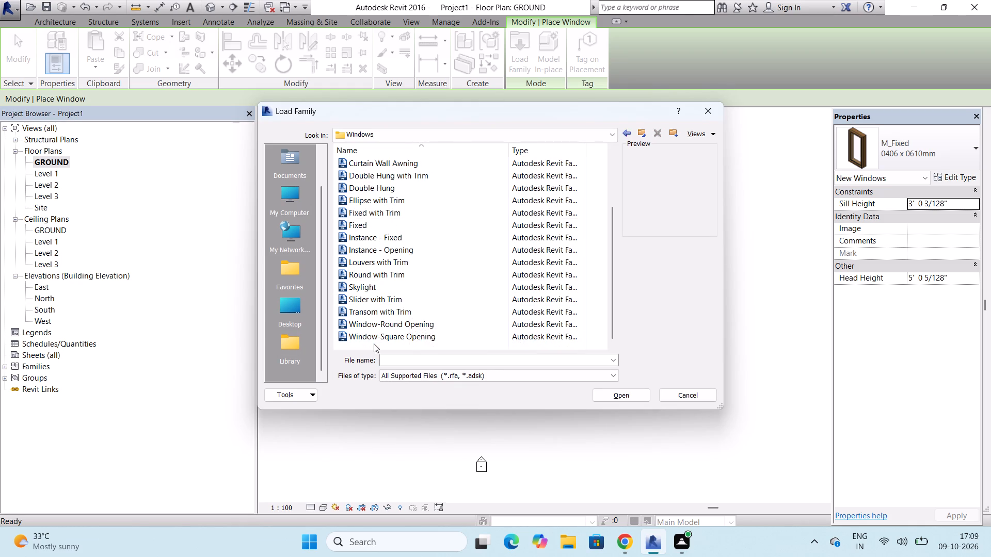
double_click(369, 335)
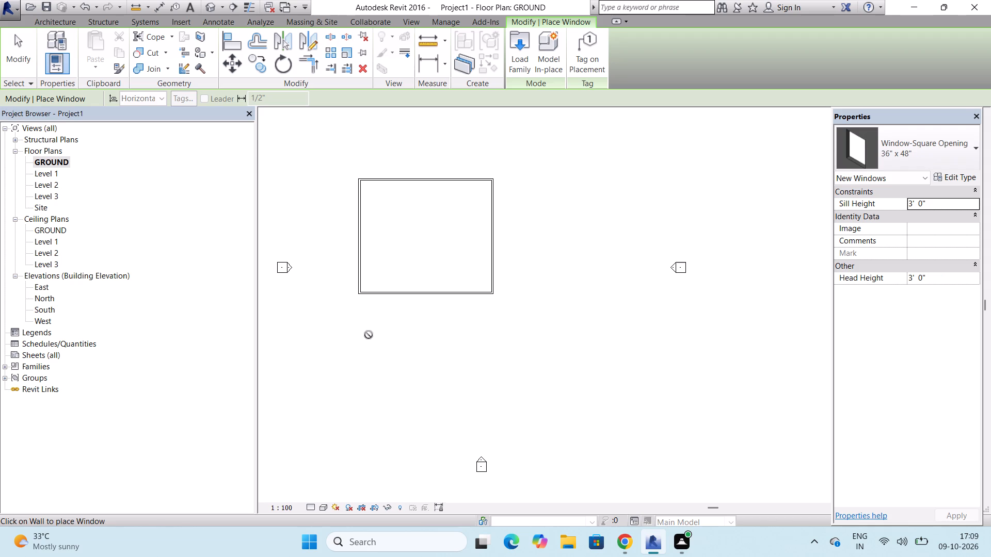
Examine the previews of the other window families in the US Imperial Windows folder to choose another one.
click(530, 40)
double_click(409, 164)
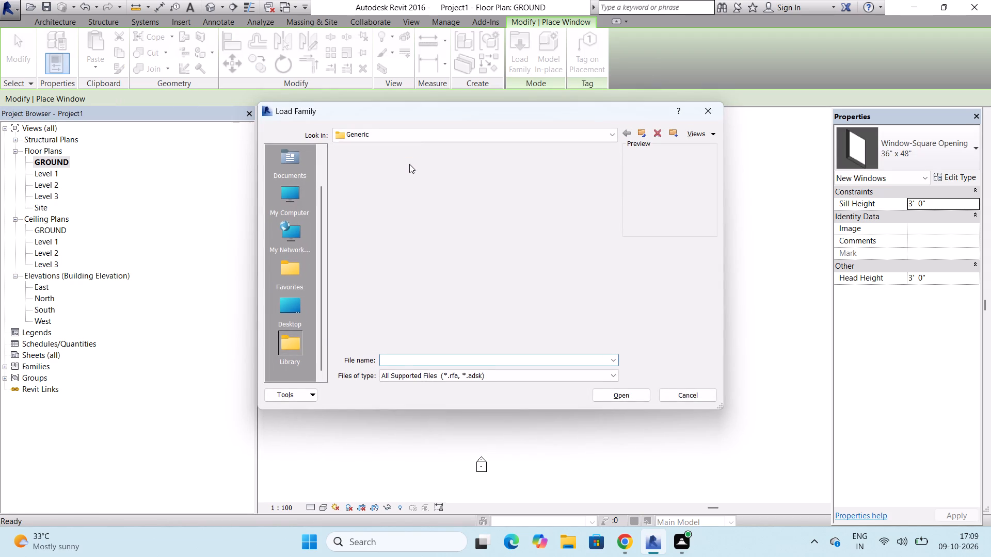
scroll(394, 297, down, 15)
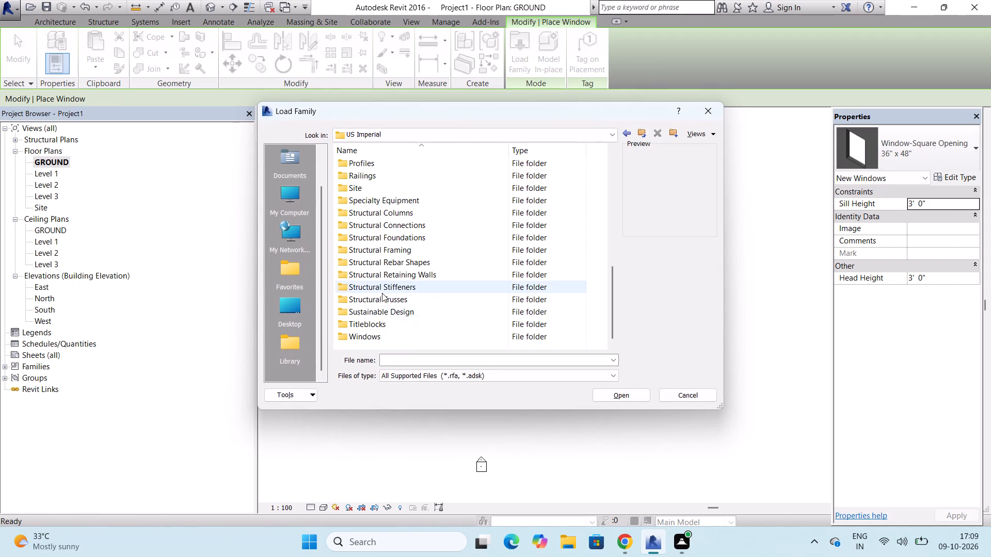
click(359, 335)
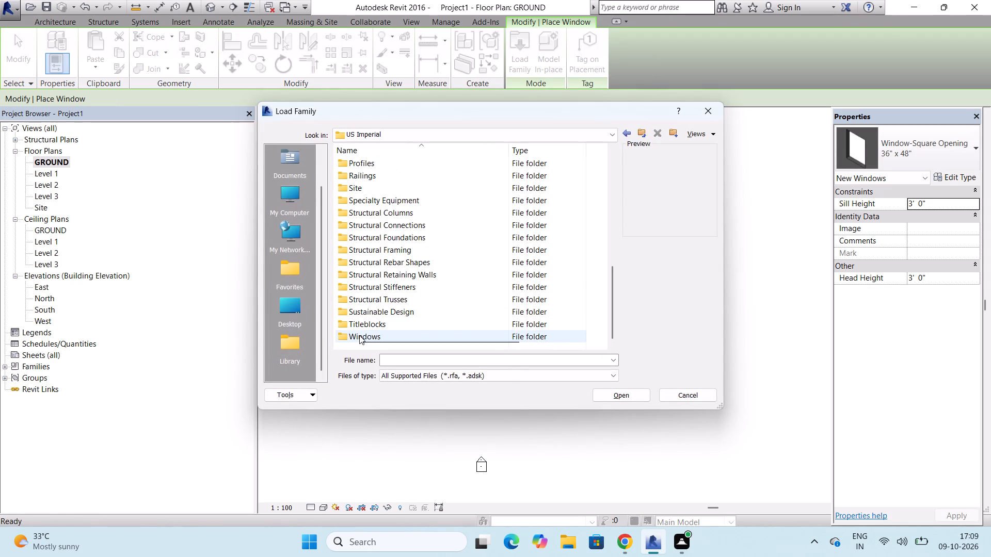
double_click(359, 335)
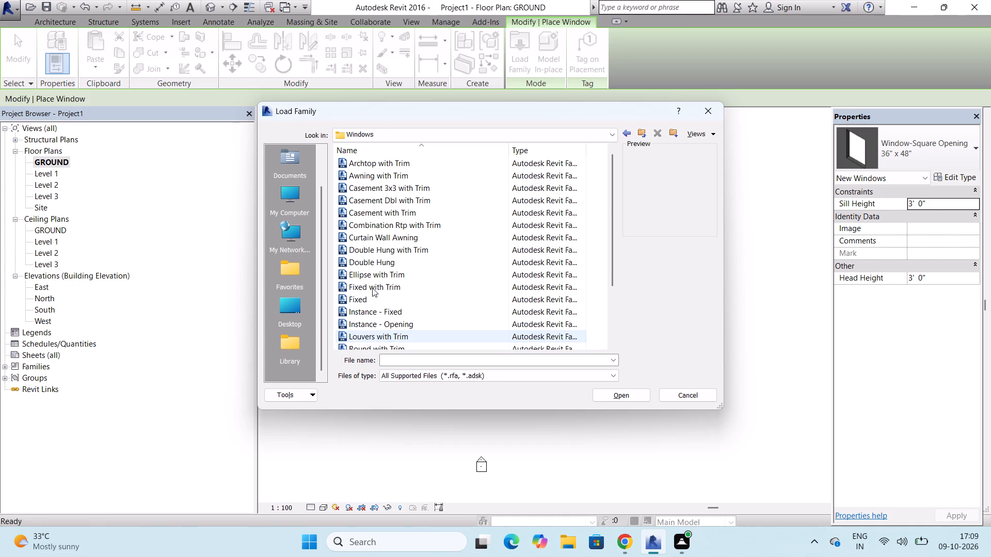
scroll(403, 174, down, 5)
click(393, 333)
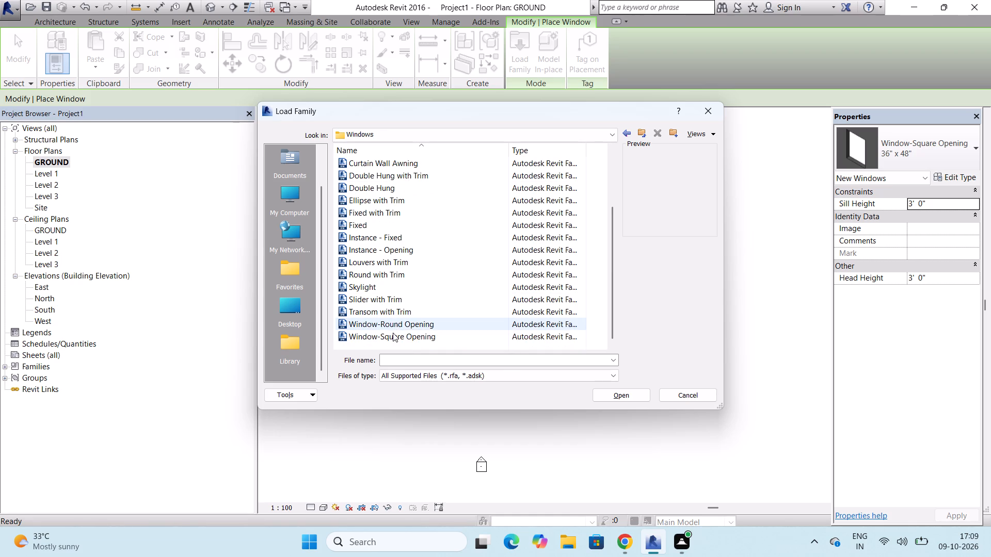
click(391, 320)
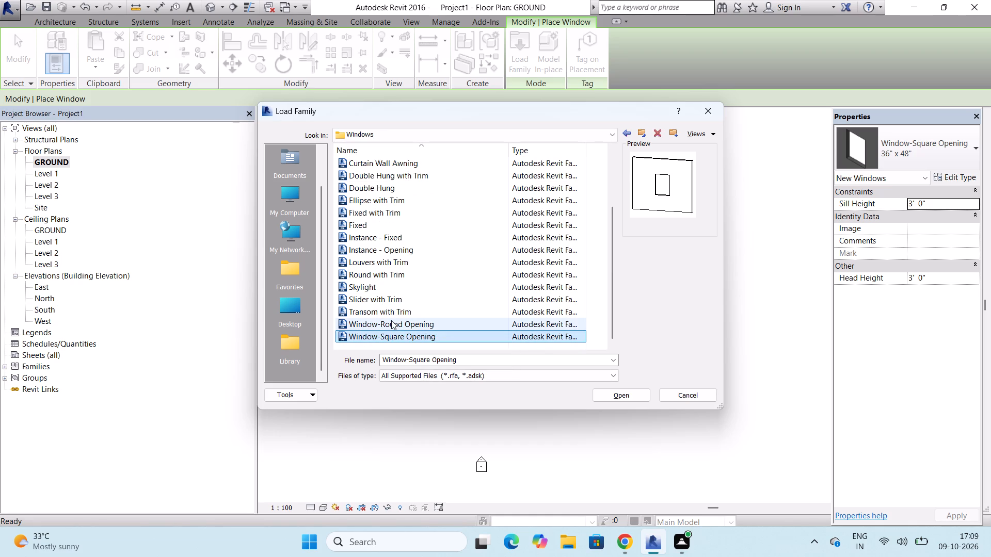
click(388, 309)
click(388, 294)
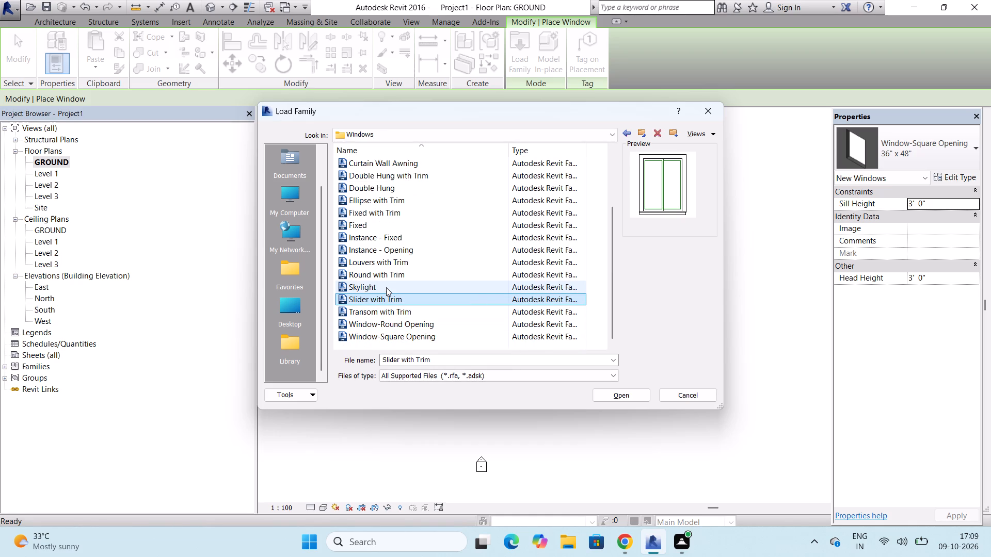
click(386, 287)
click(386, 273)
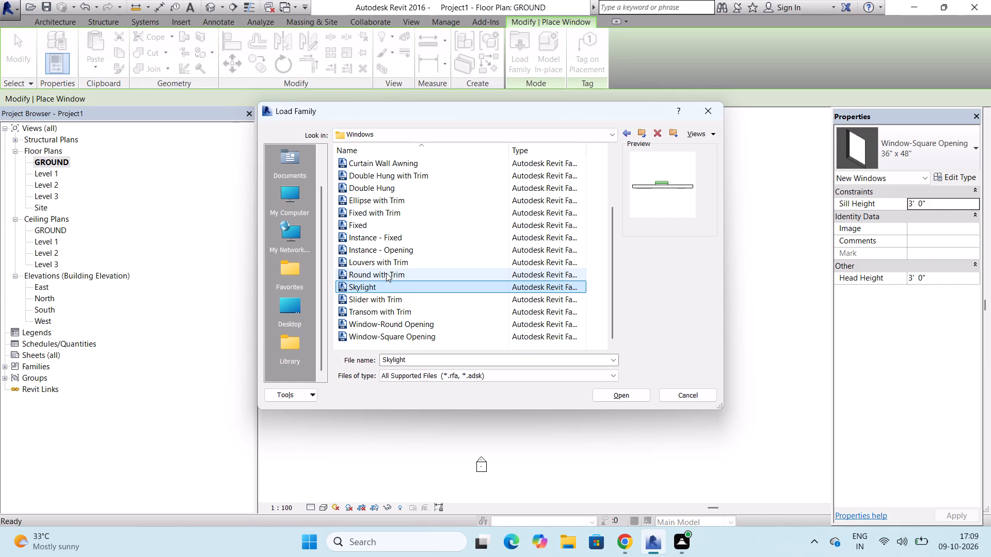
click(386, 262)
click(386, 251)
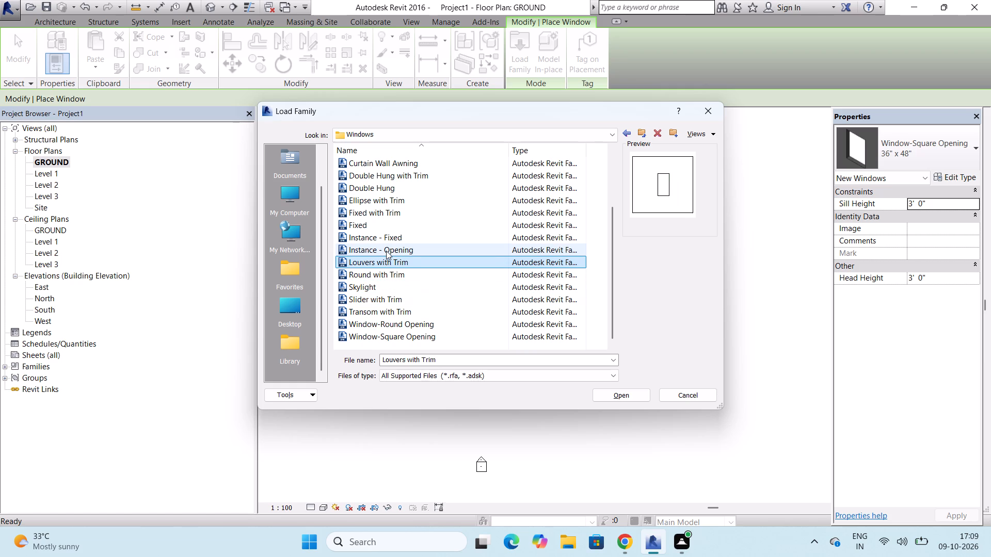
click(386, 241)
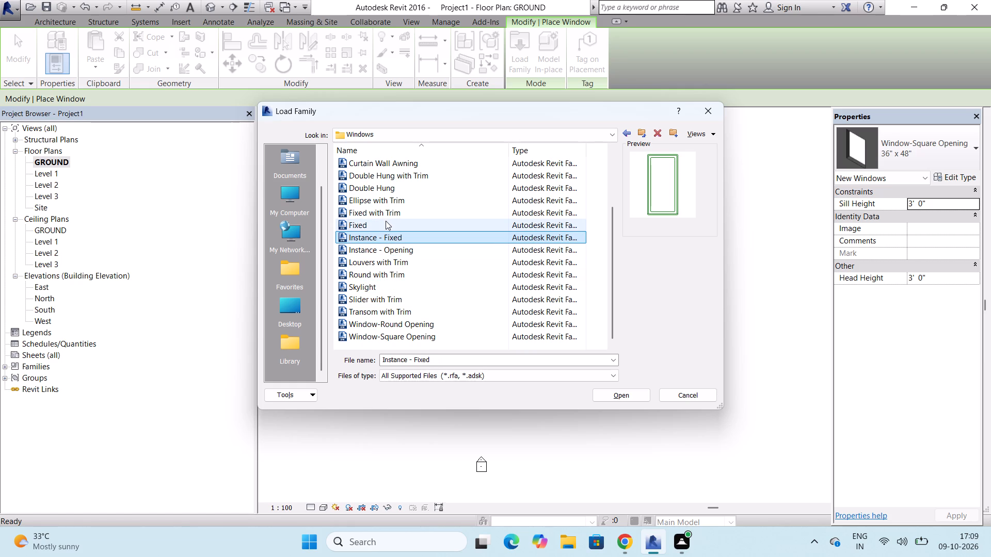
click(386, 222)
click(386, 212)
click(386, 204)
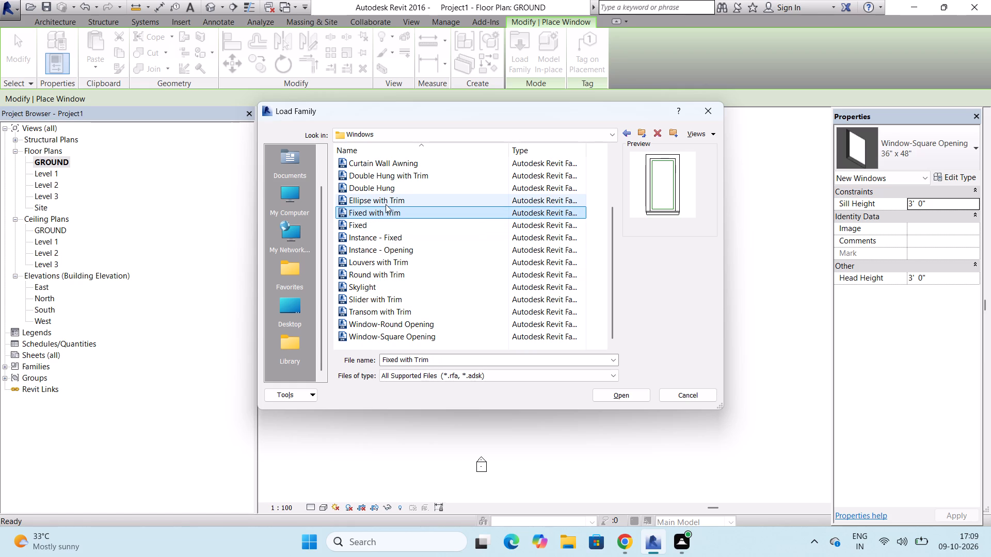
click(385, 191)
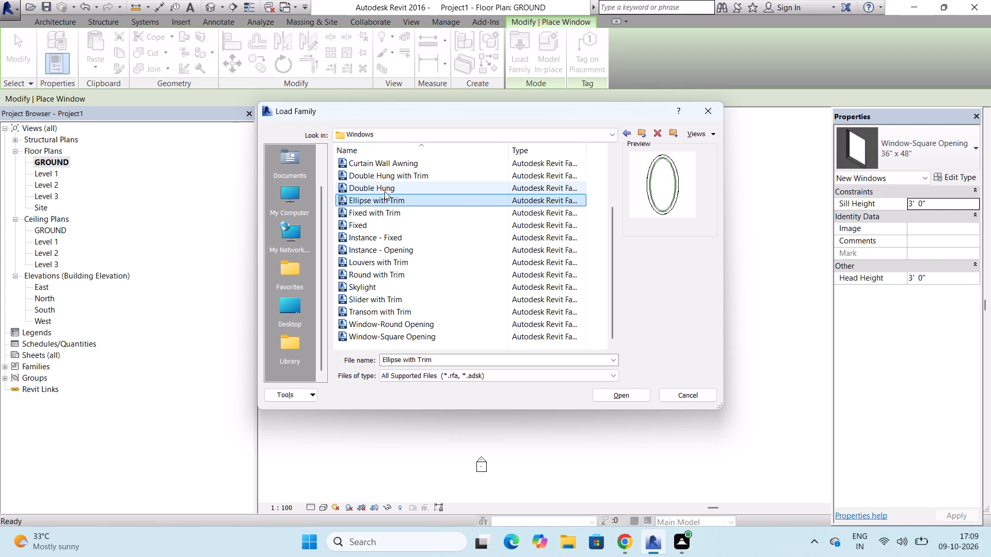
click(385, 174)
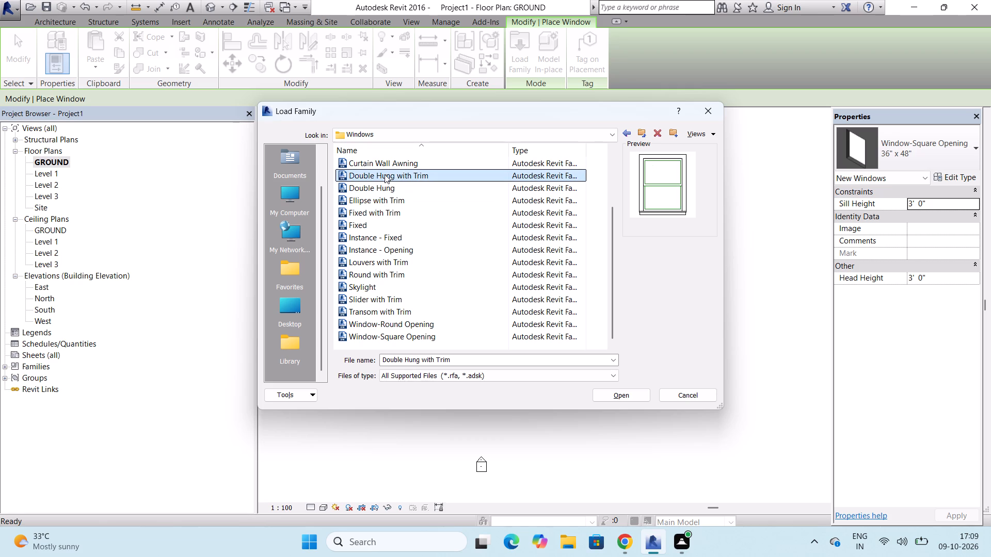
click(385, 160)
scroll(385, 160, up, 1)
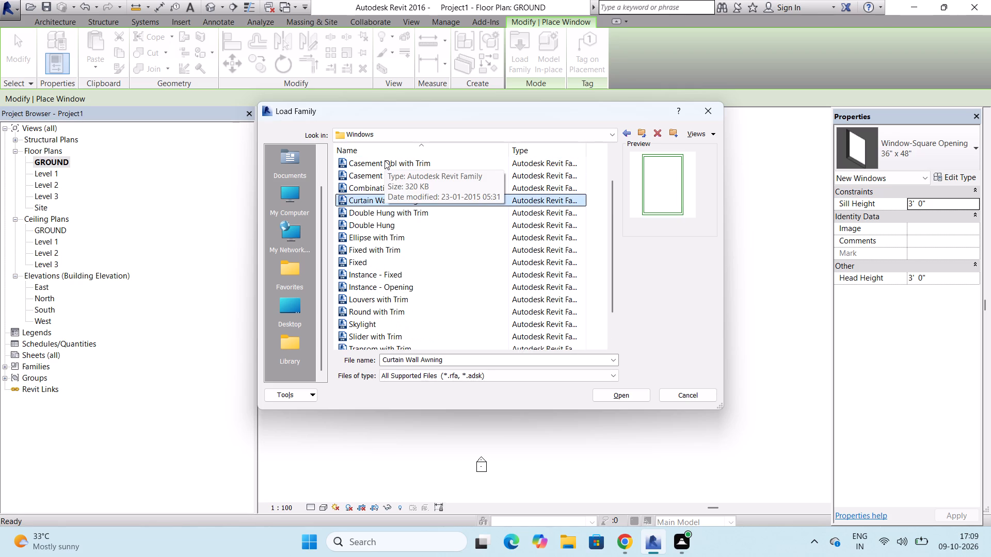
click(374, 186)
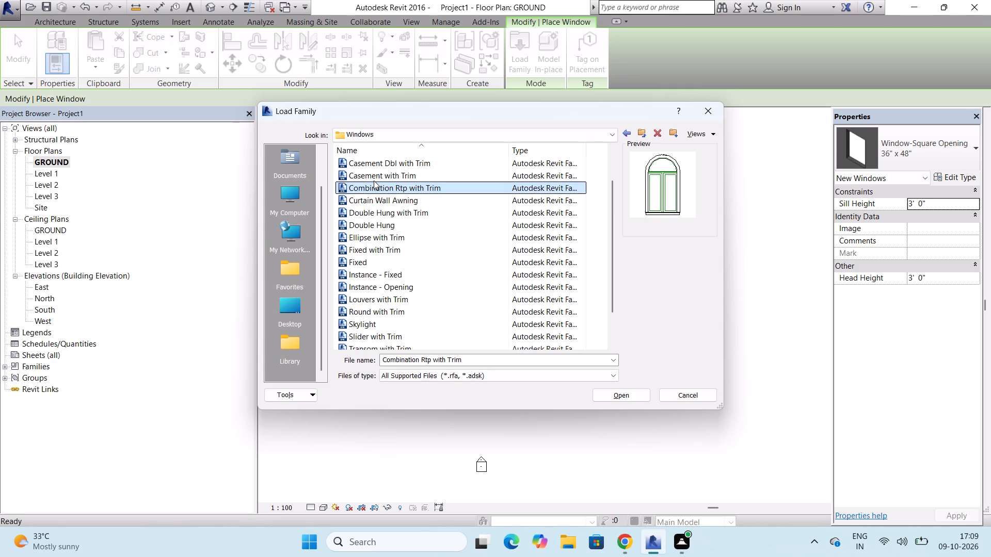
click(374, 179)
click(376, 163)
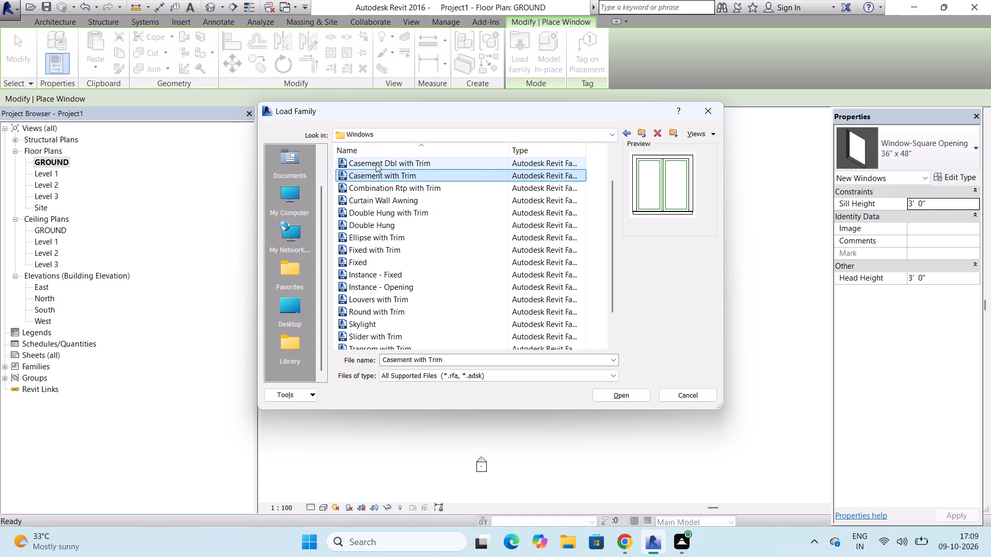
Load the Casement 3x3 with Trim family from the Windows folder.
scroll(376, 163, up, 2)
click(369, 191)
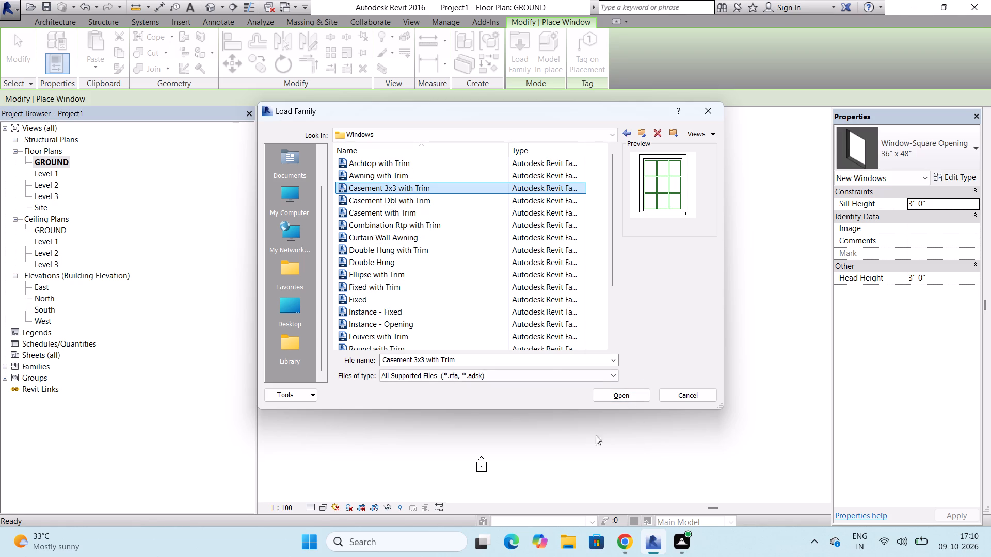
click(631, 392)
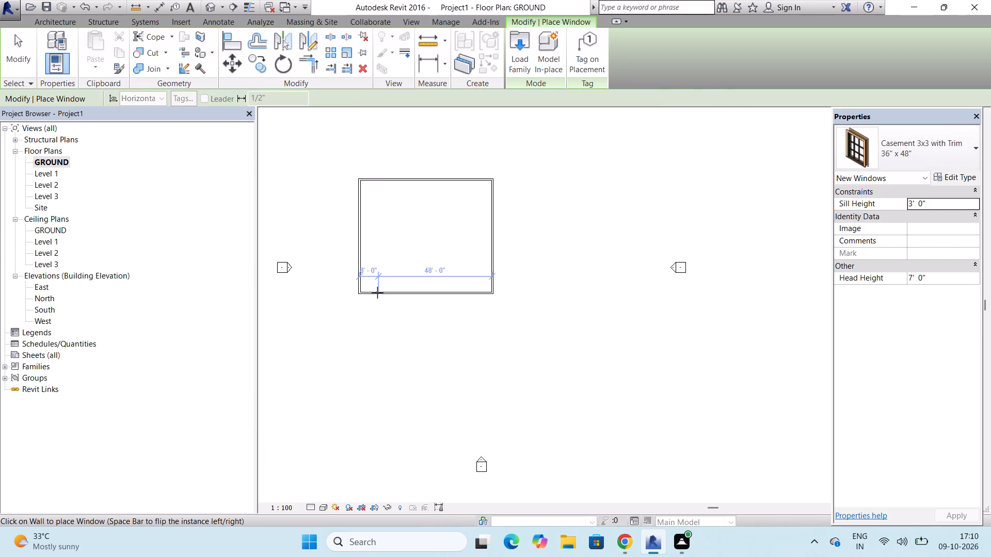
Place two 36" x 48" Casement 3x3 windows at the southwest corner, about 2'-0" along the south wall and 1'-9" along the west wall.
scroll(377, 292, up, 4)
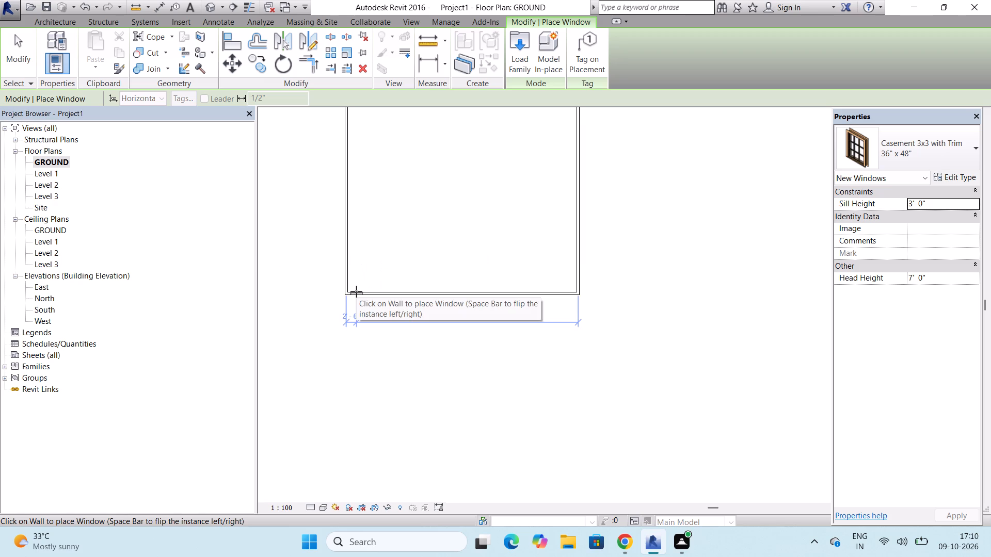
scroll(356, 291, up, 4)
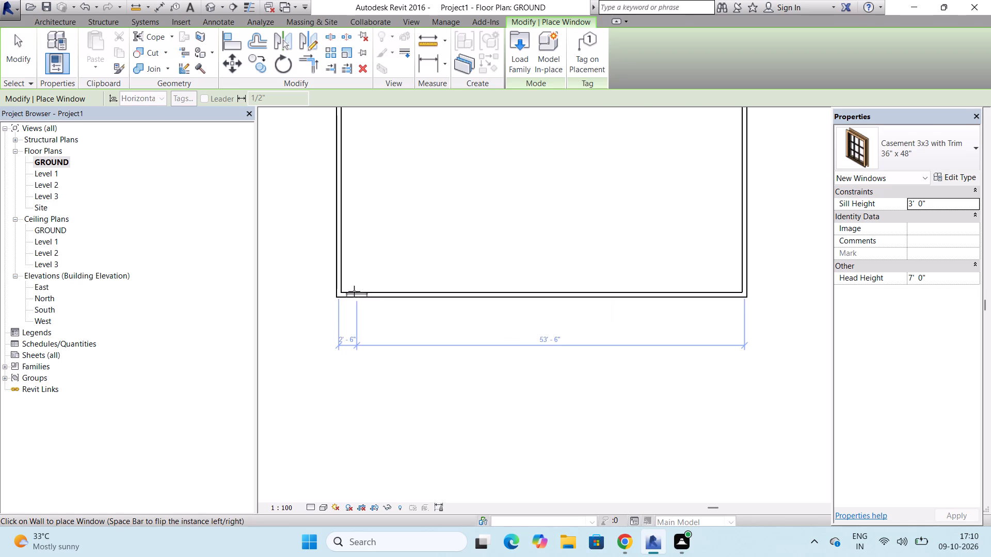
click(351, 289)
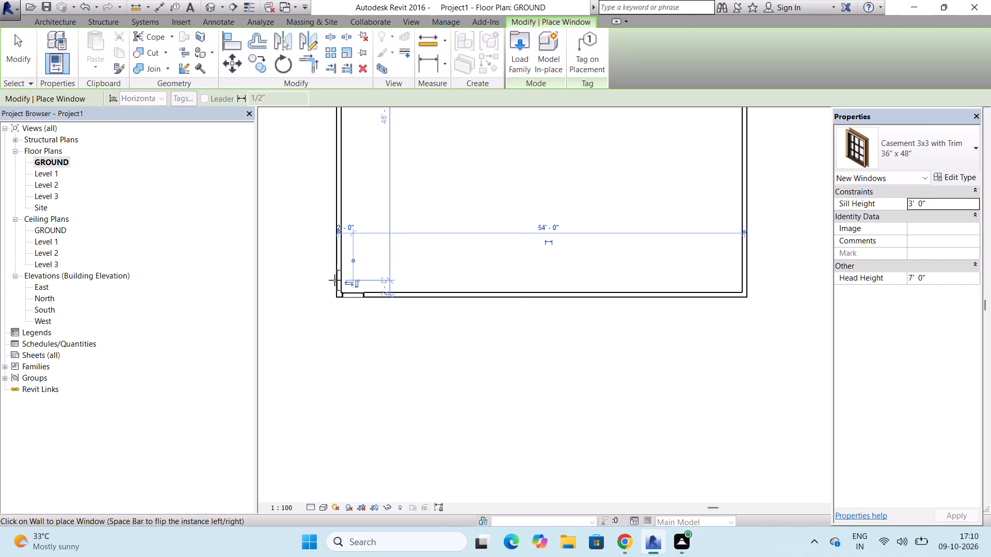
scroll(334, 283, up, 9)
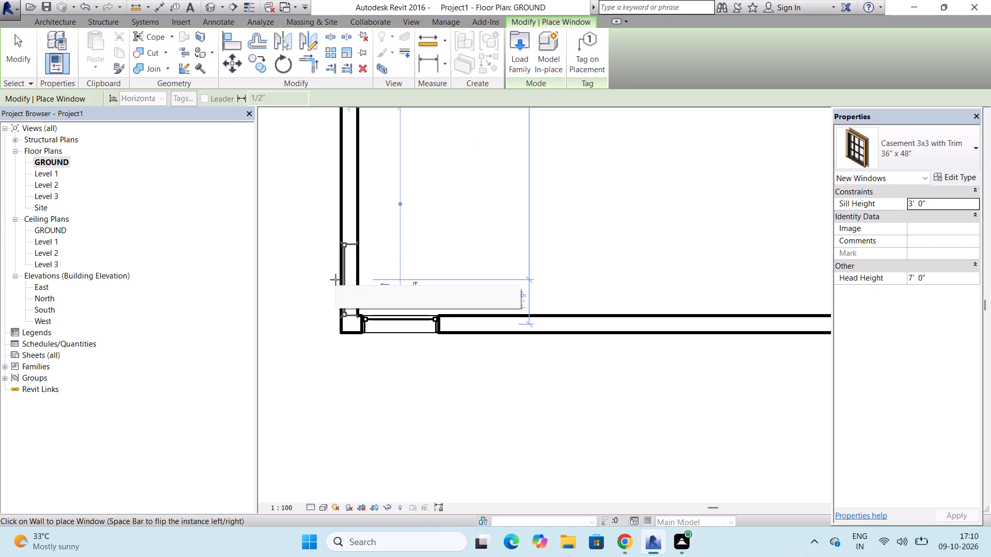
click(335, 280)
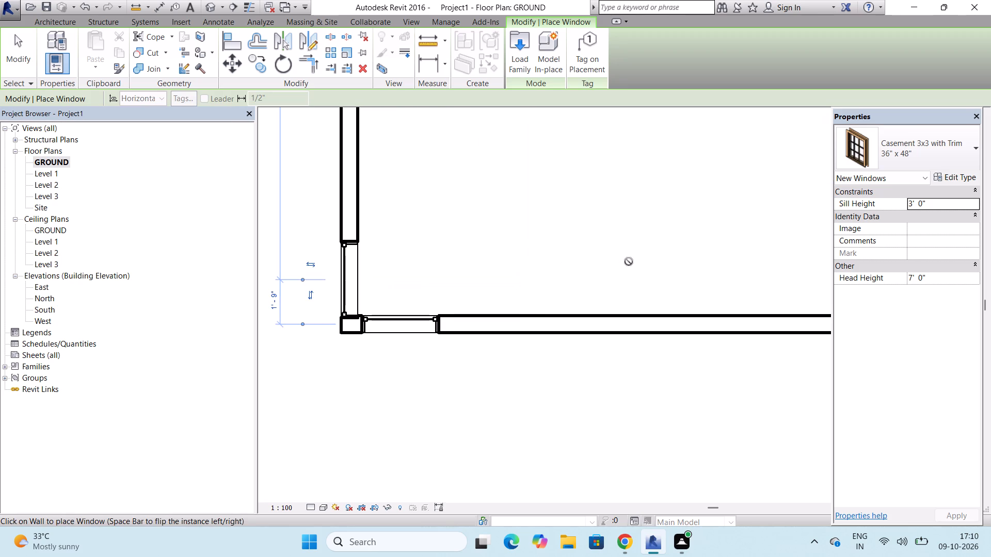
key(Escape)
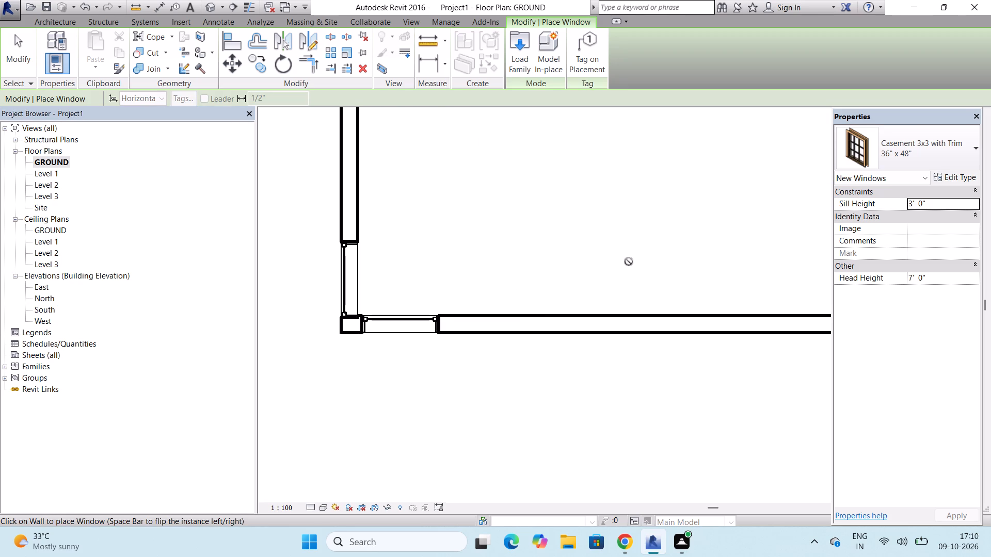
scroll(585, 372, down, 5)
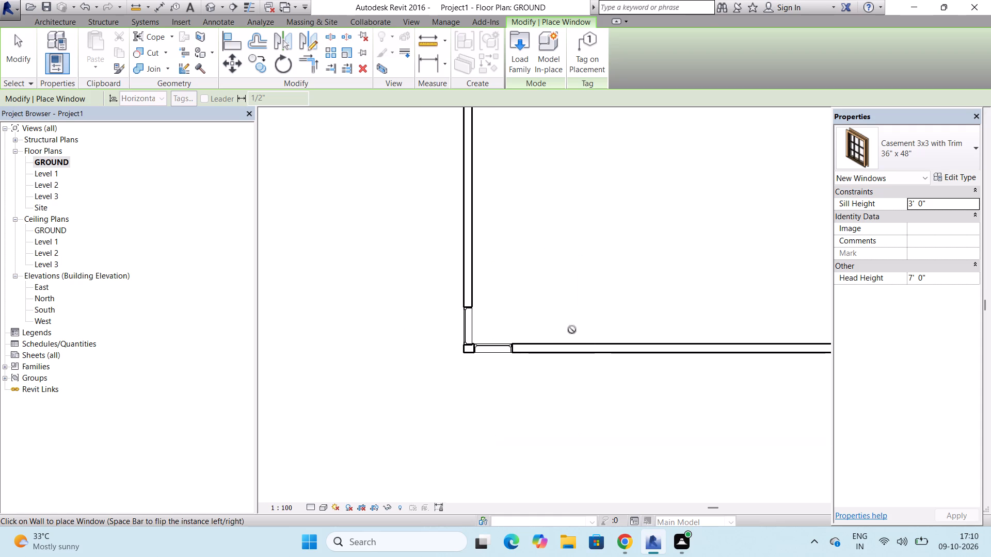
scroll(567, 330, down, 4)
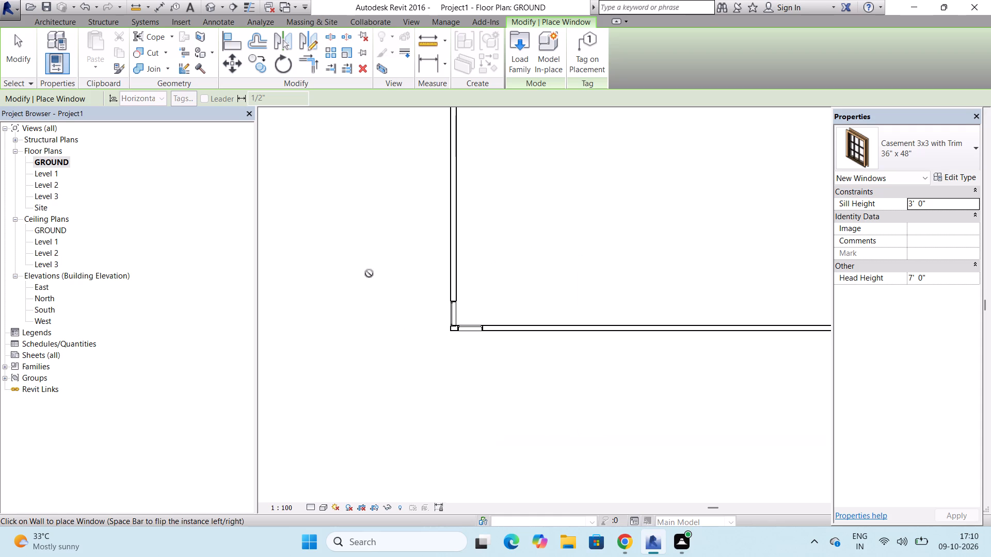
key(Escape)
key(Escape)
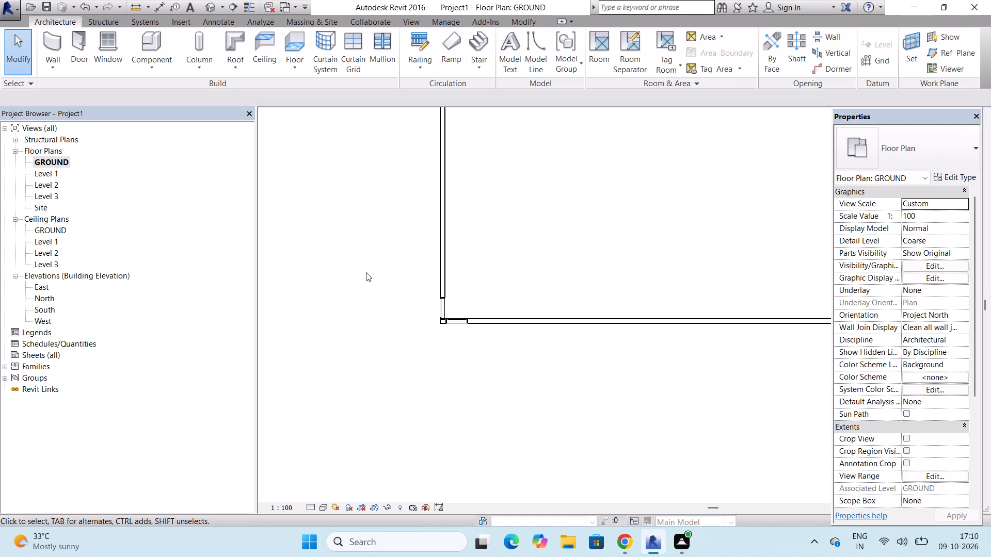
Shrink the building to about 30'-6" by 19'-0" by moving the east and north walls inward.
scroll(366, 272, down, 2)
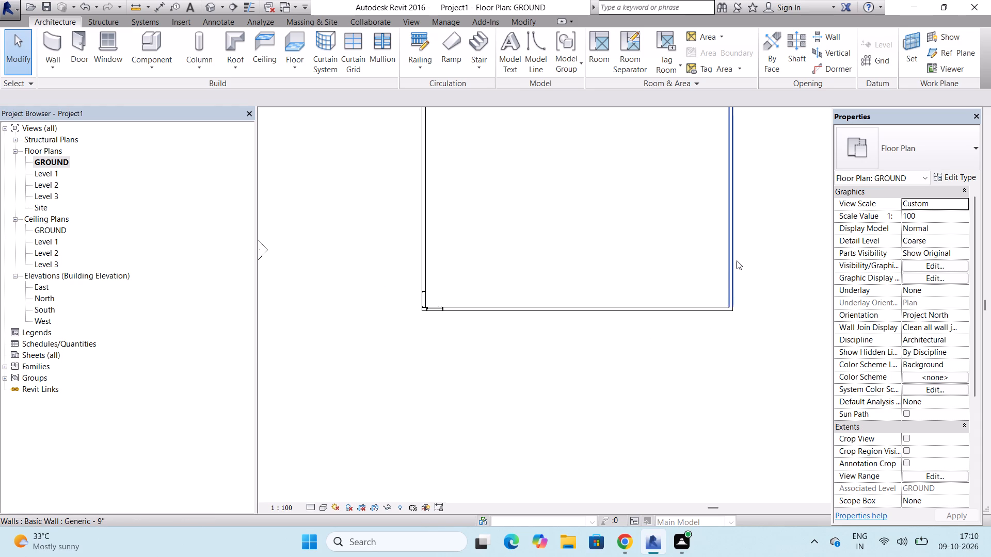
click(730, 261)
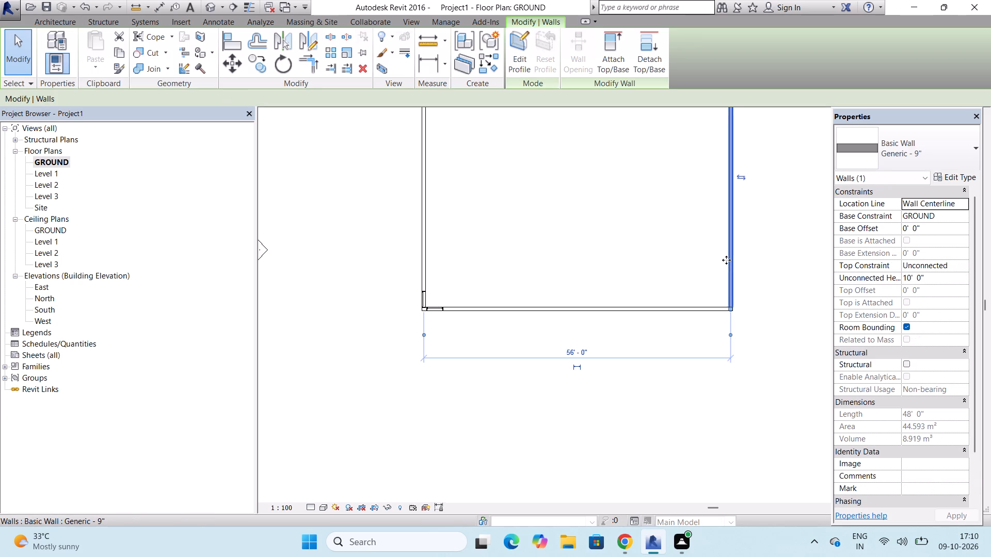
drag(729, 257, 586, 263)
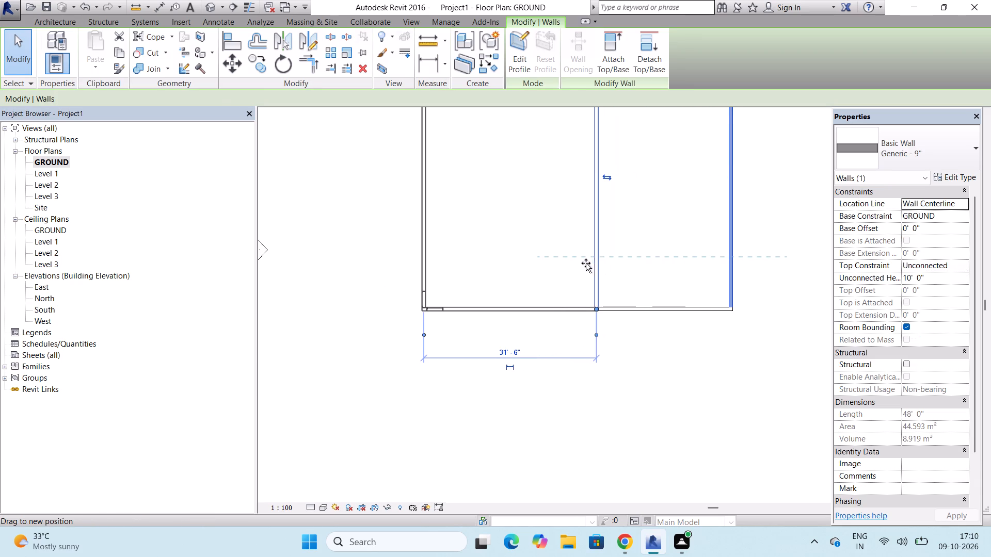
drag(586, 263, 612, 258)
scroll(565, 406, down, 2)
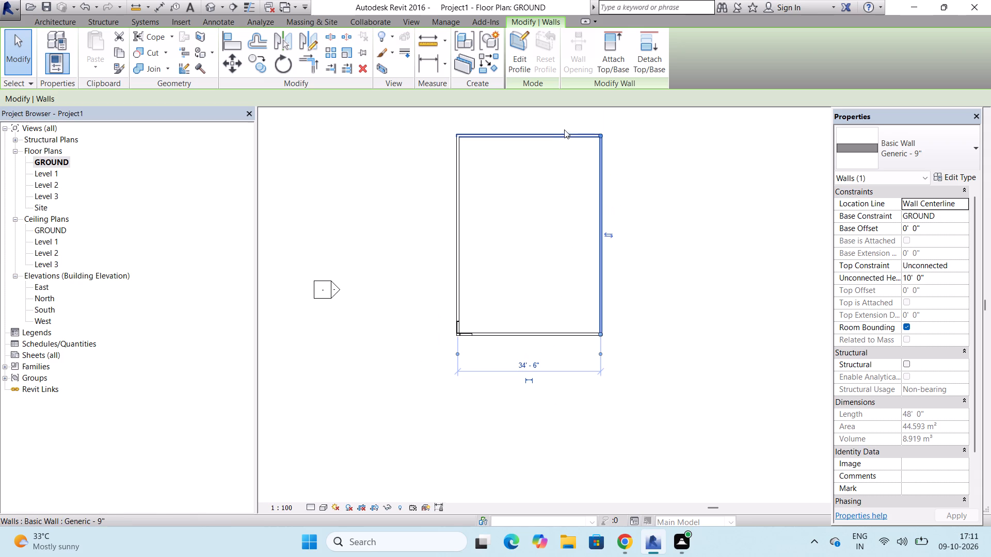
drag(538, 133, 528, 177)
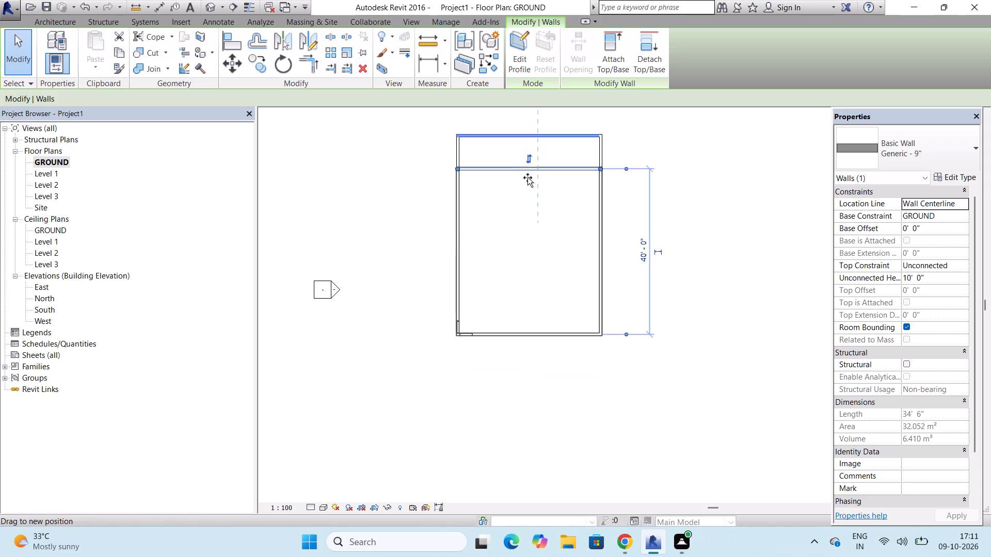
drag(528, 177, 515, 252)
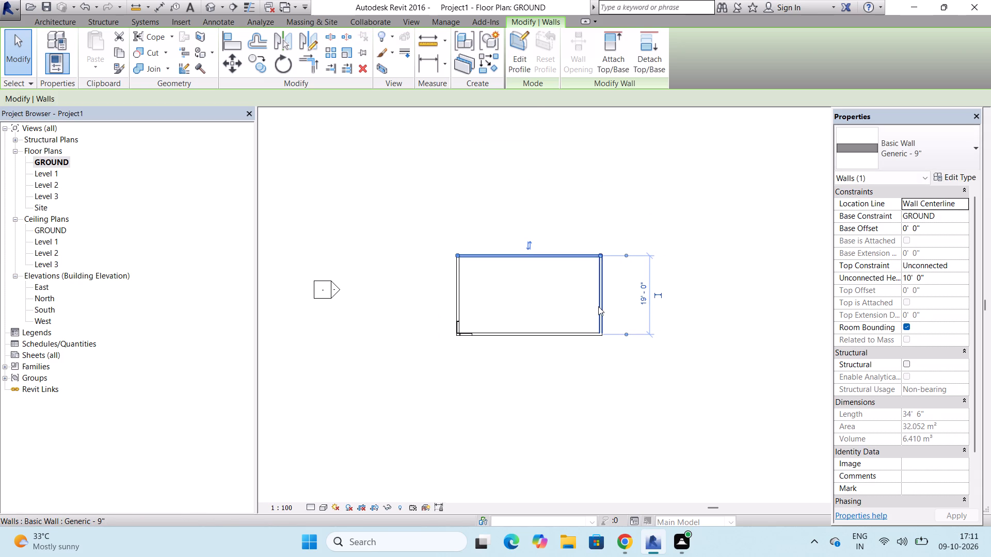
drag(598, 306, 578, 301)
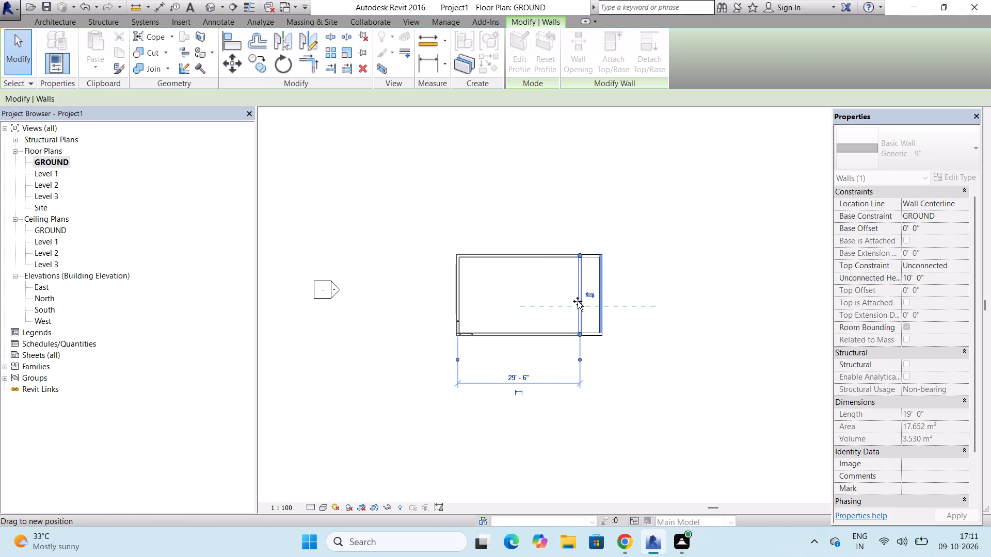
drag(578, 301, 594, 301)
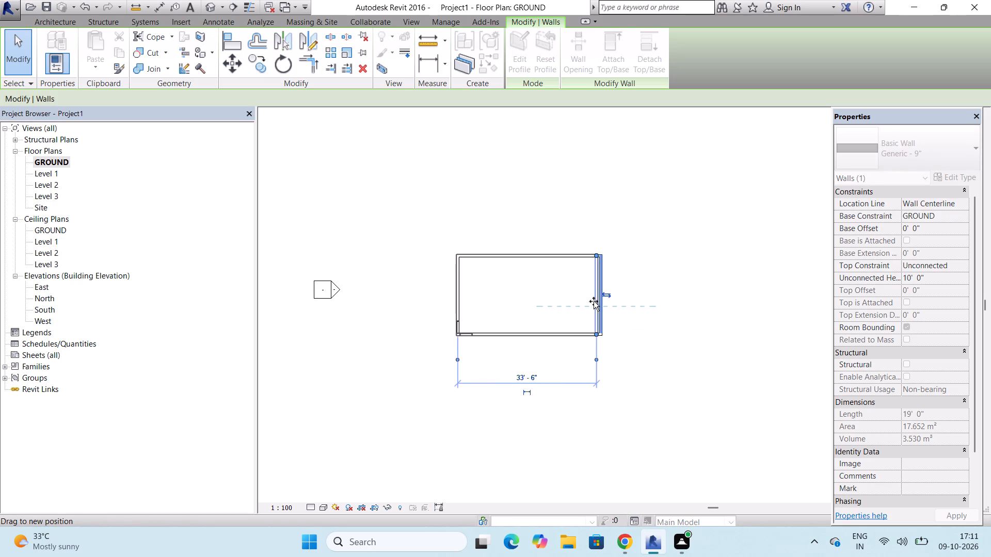
drag(594, 301, 581, 300)
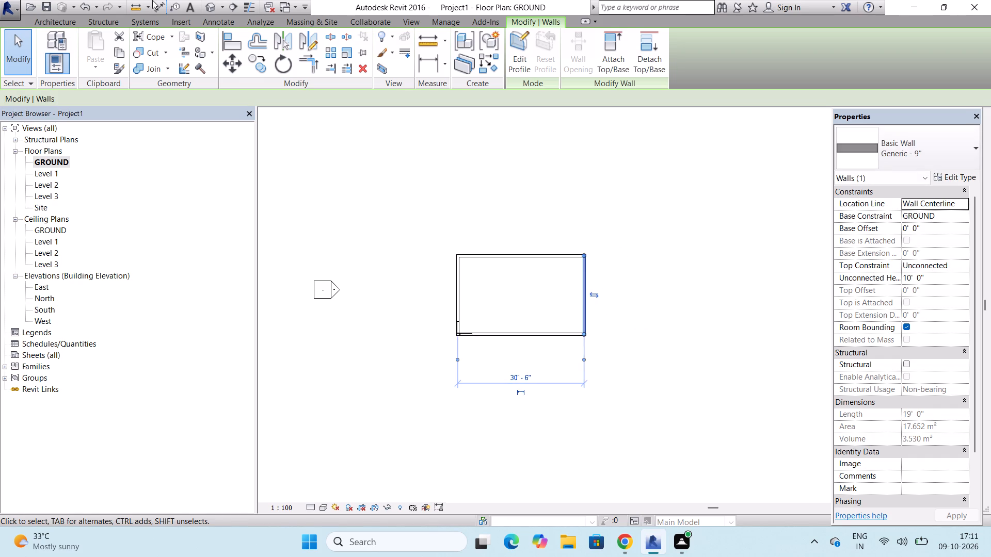
Examine the two corner windows and the resized building in the default 3D view.
click(210, 8)
click(210, 8)
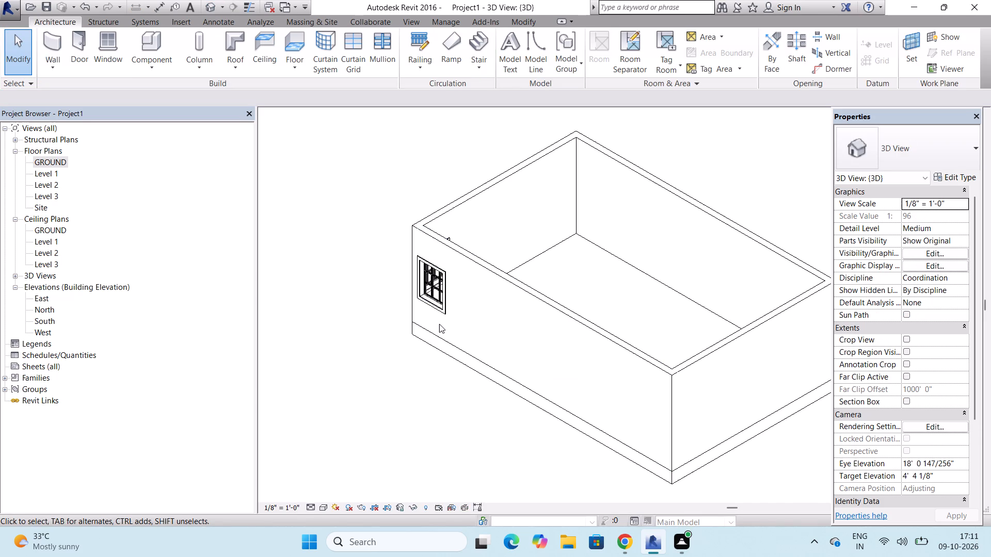
scroll(439, 324, up, 6)
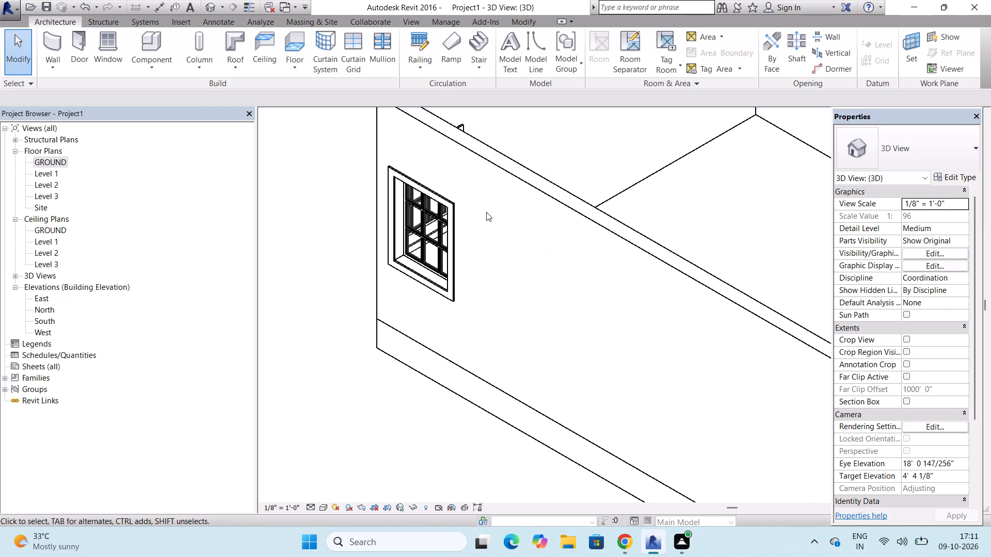
scroll(486, 212, down, 3)
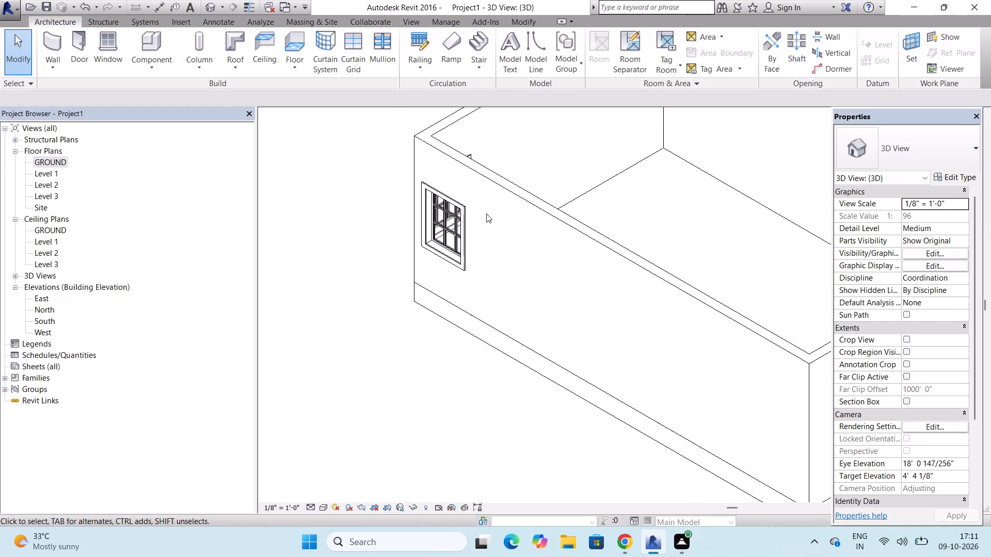
scroll(482, 192, down, 2)
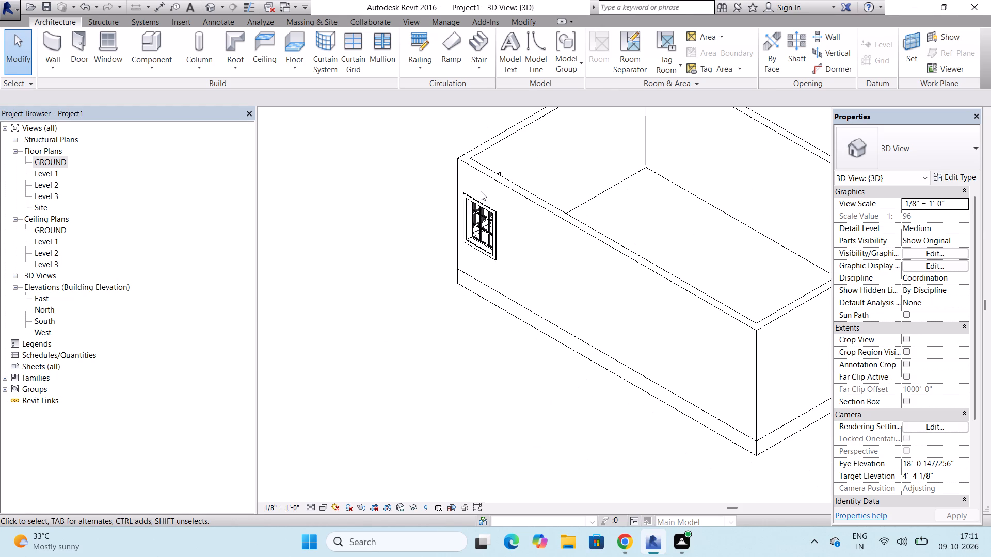
shift+middle_click(474, 223)
shift+middle_click(474, 223)
shift+middle_click(474, 223)
shift+middle_click(483, 225)
shift+middle_drag(485, 225, 489, 227)
shift+middle_drag(494, 228, 556, 234)
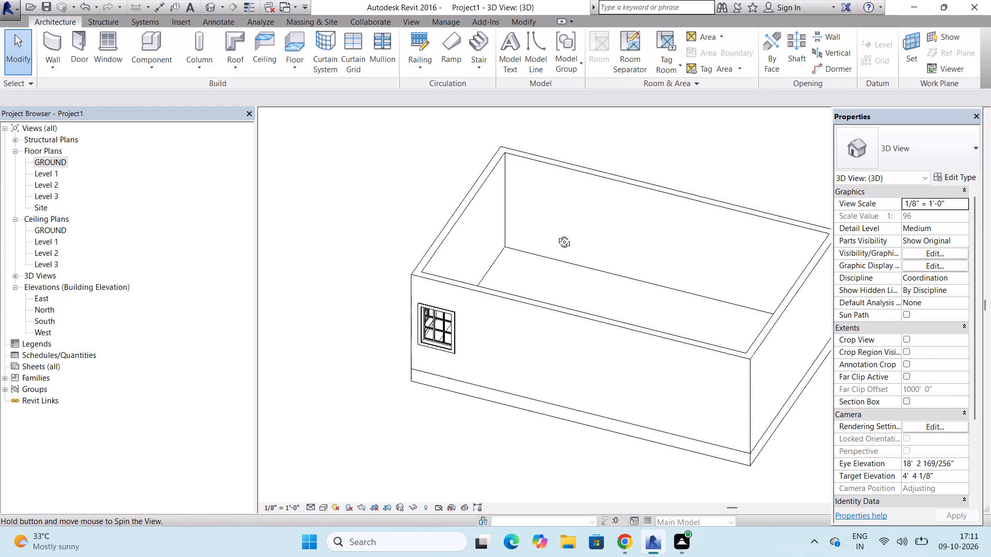
shift+middle_drag(556, 234, 639, 243)
shift+middle_drag(641, 243, 646, 242)
shift+middle_drag(670, 163, 670, 152)
shift+middle_click(666, 138)
shift+middle_drag(666, 136, 660, 92)
shift+scroll(640, 102, down, 1)
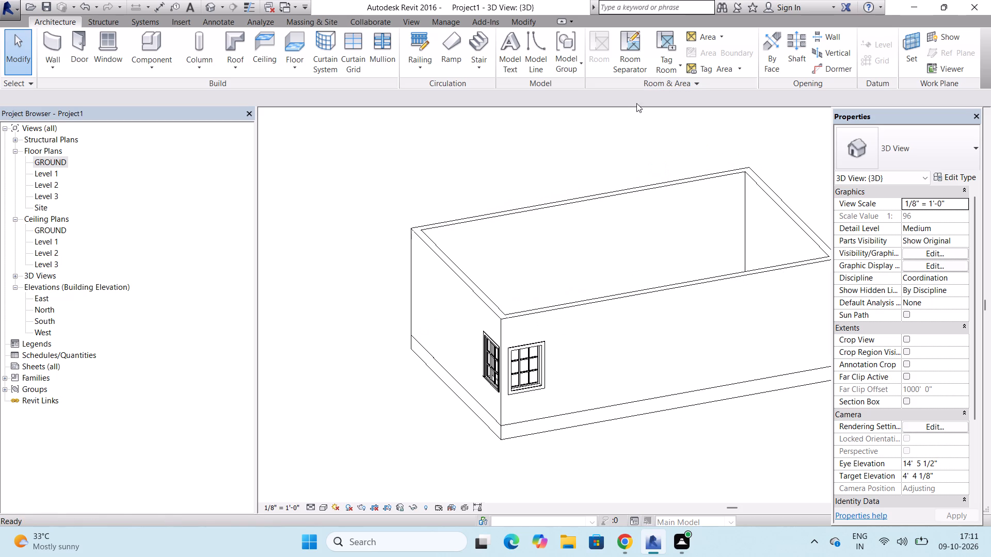
shift+middle_drag(539, 158, 534, 170)
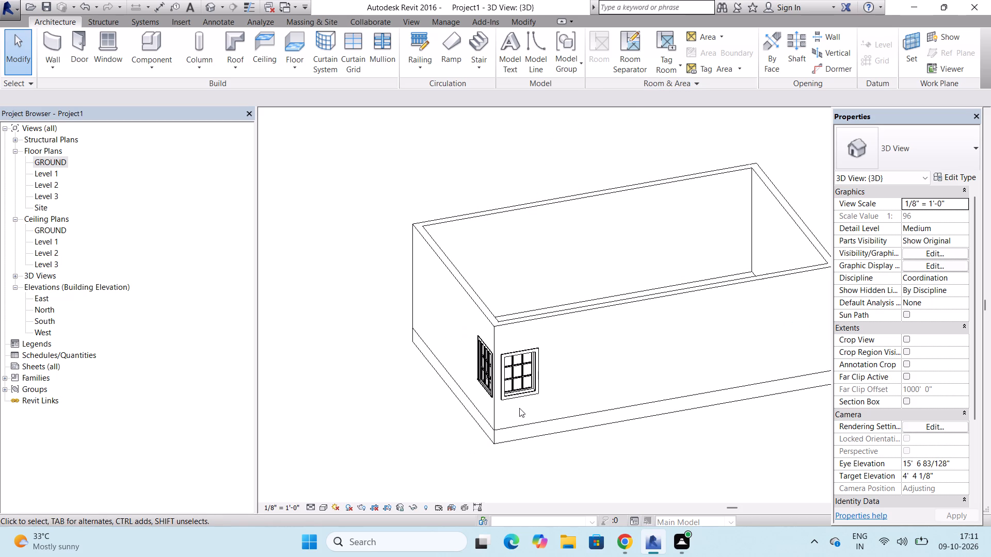
Move the south wall's casement window closer to the southwest corner, to about 1'-6" from the west wall.
scroll(519, 398, up, 4)
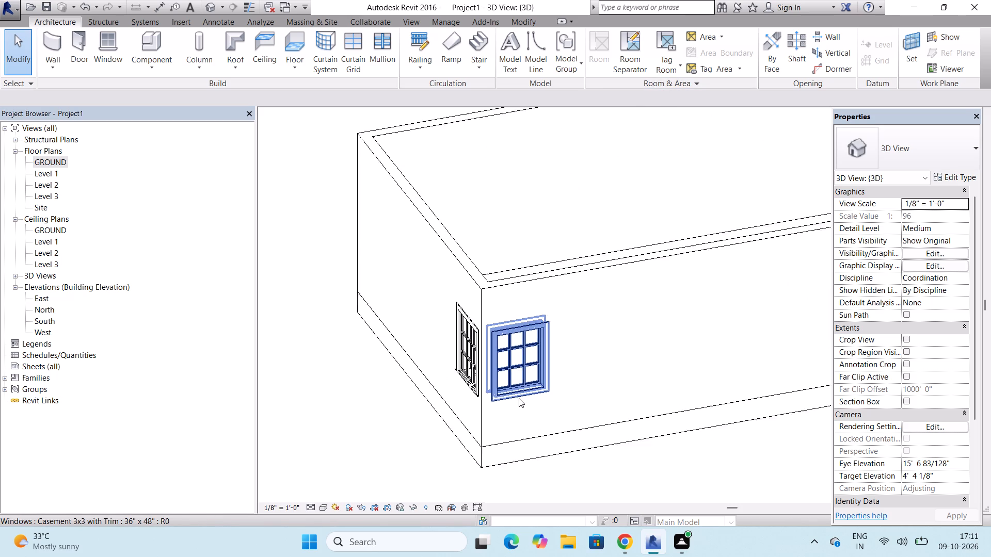
click(492, 370)
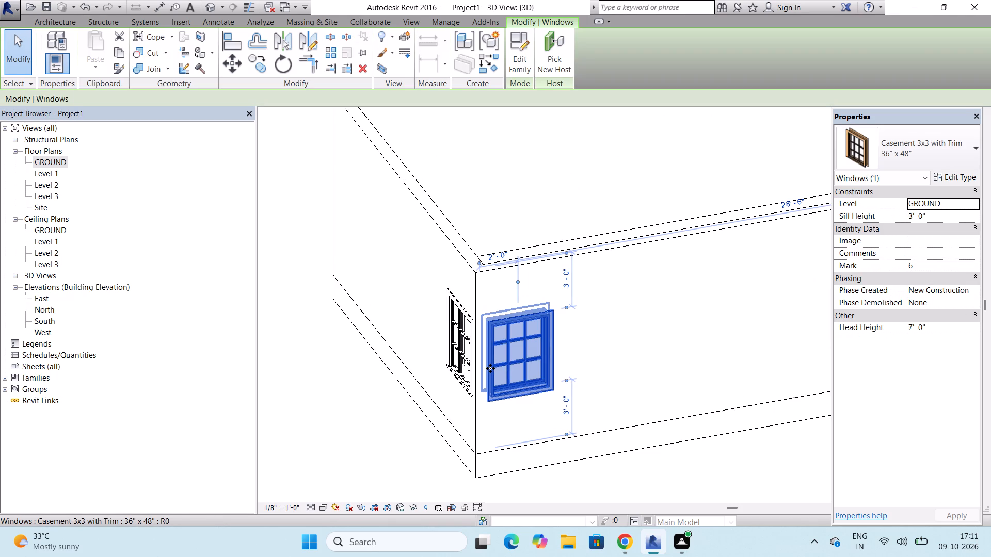
click(490, 368)
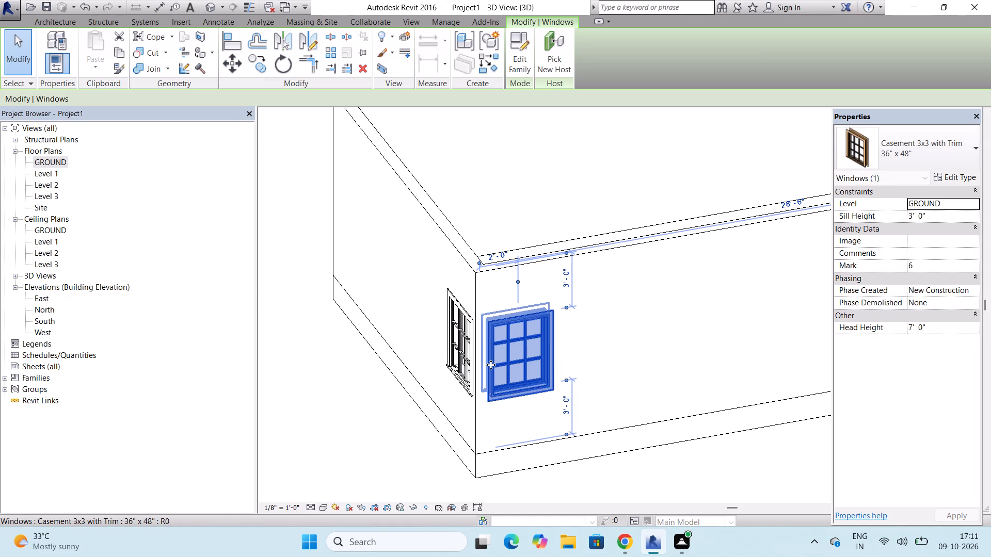
scroll(491, 365, up, 7)
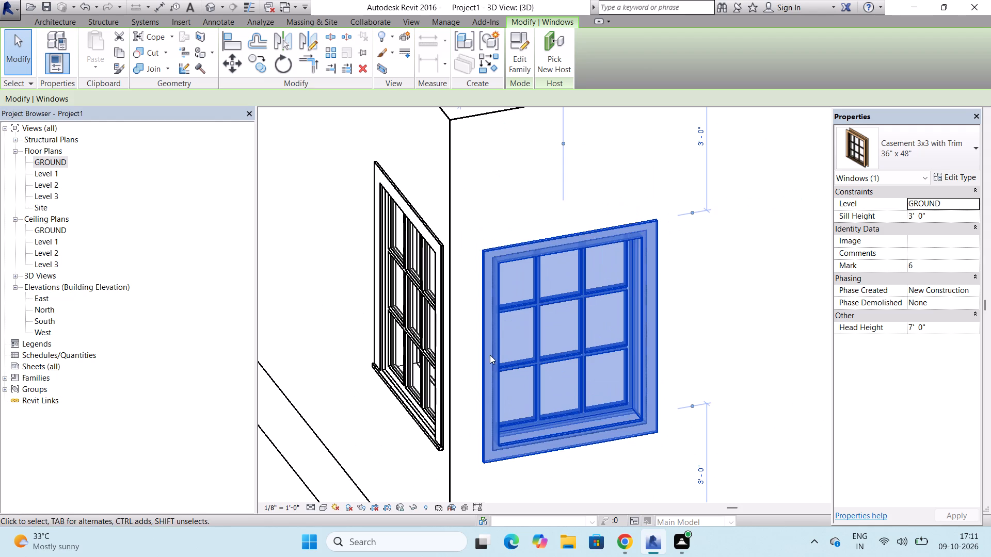
drag(486, 363, 462, 363)
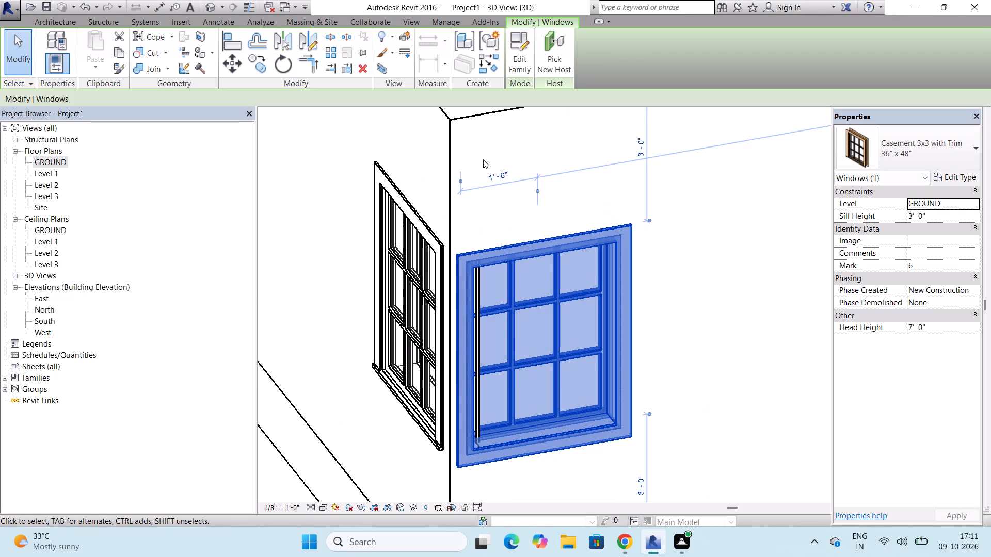
scroll(506, 203, down, 5)
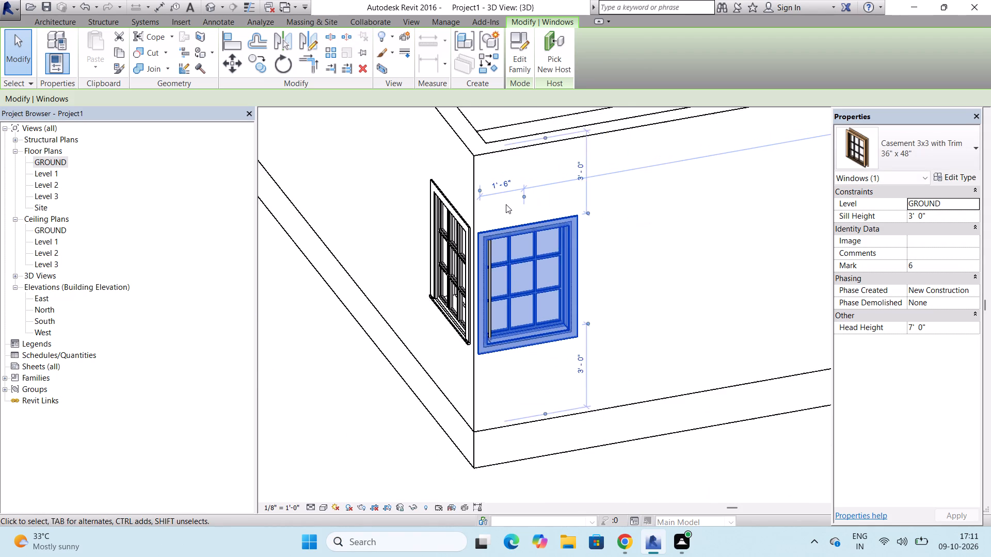
scroll(506, 205, down, 2)
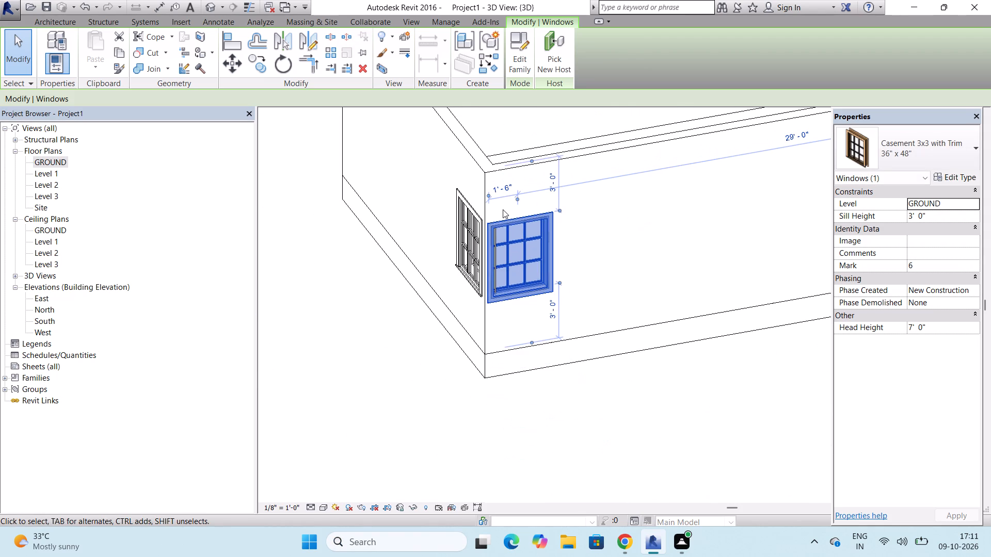
key(Escape)
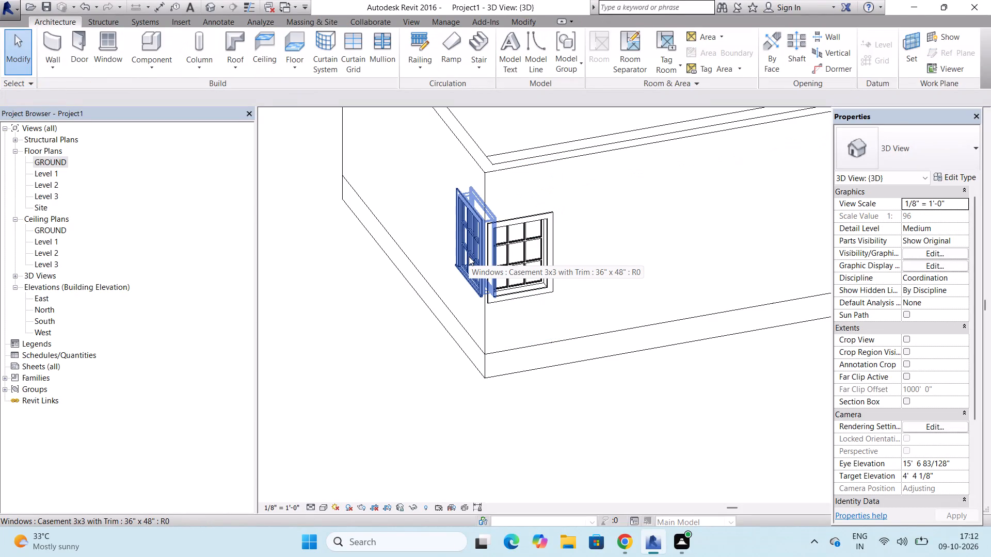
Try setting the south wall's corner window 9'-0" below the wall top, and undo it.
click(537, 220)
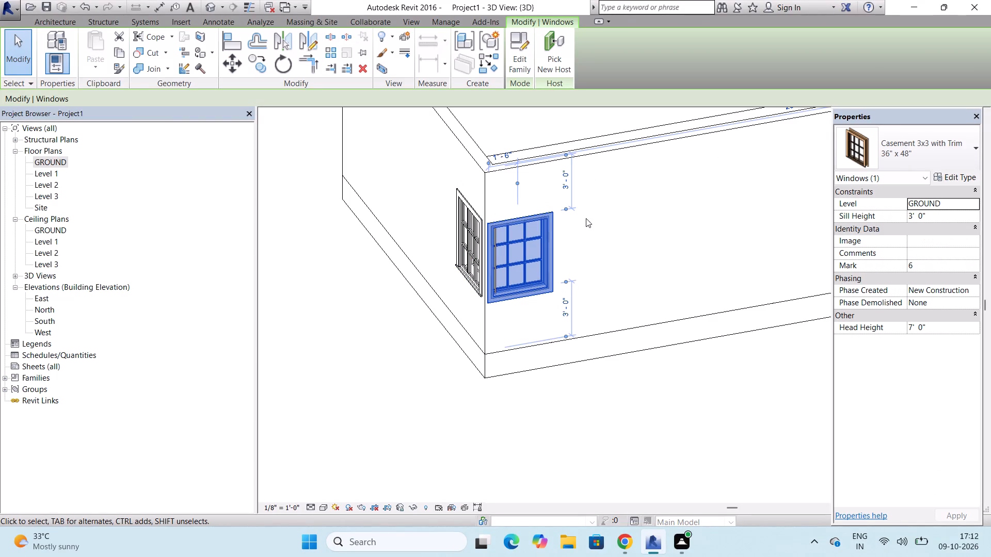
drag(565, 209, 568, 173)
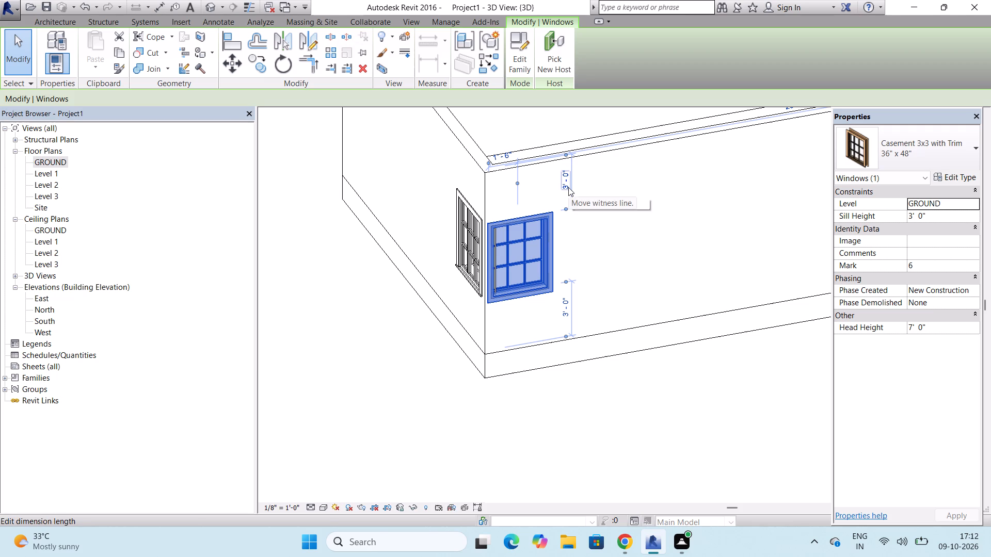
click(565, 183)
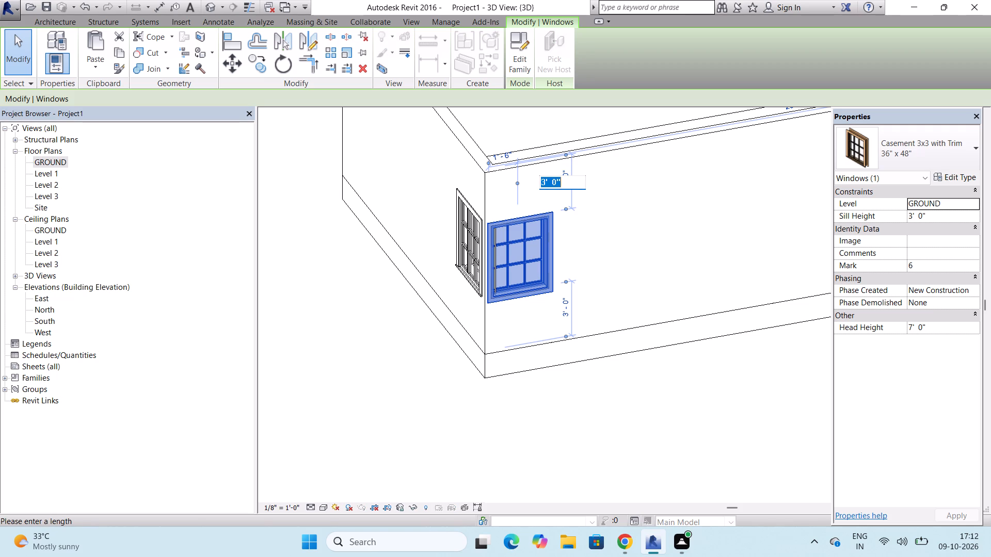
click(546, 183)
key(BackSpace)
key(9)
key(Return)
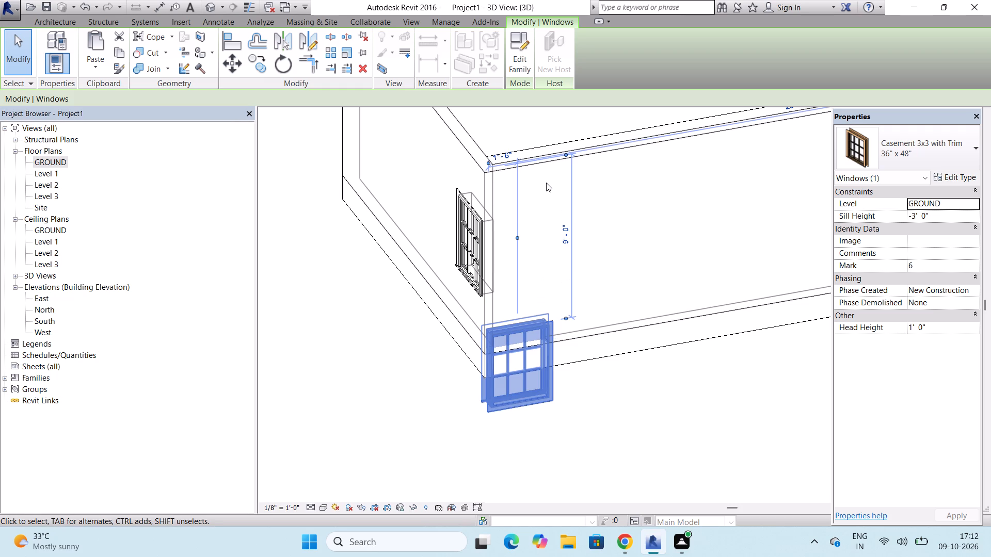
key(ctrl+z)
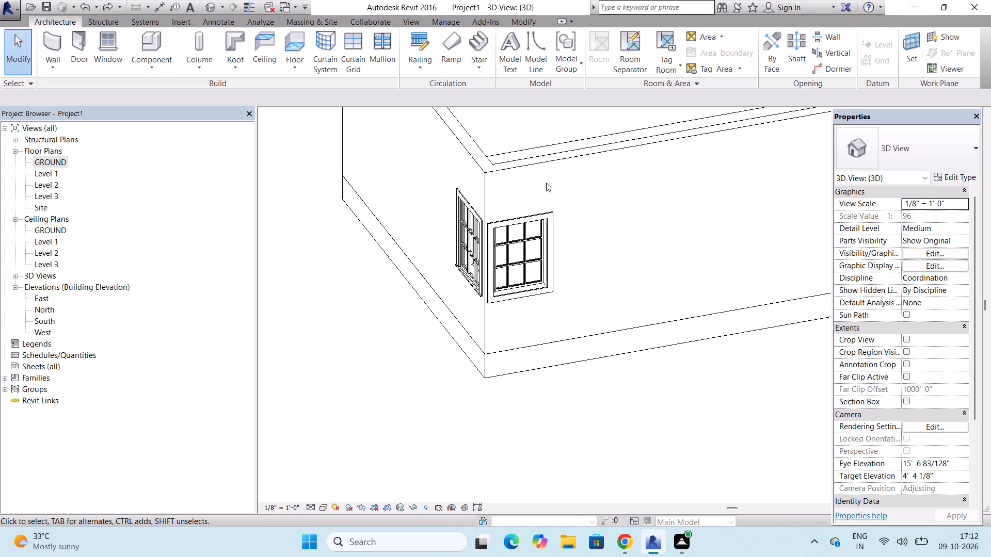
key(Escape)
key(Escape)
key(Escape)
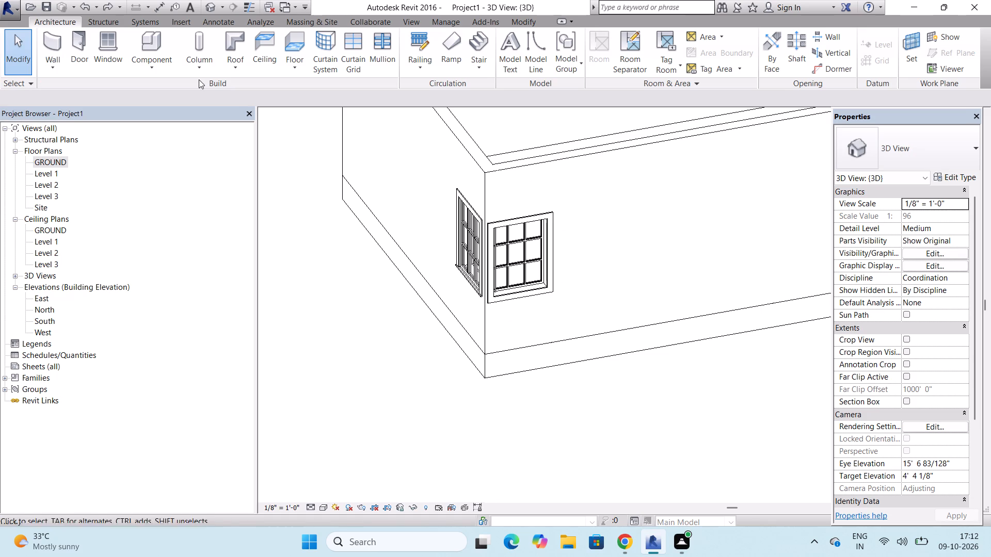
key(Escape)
Examine the two southwest corner windows up close and within the whole building in the 3D view.
scroll(545, 261, up, 6)
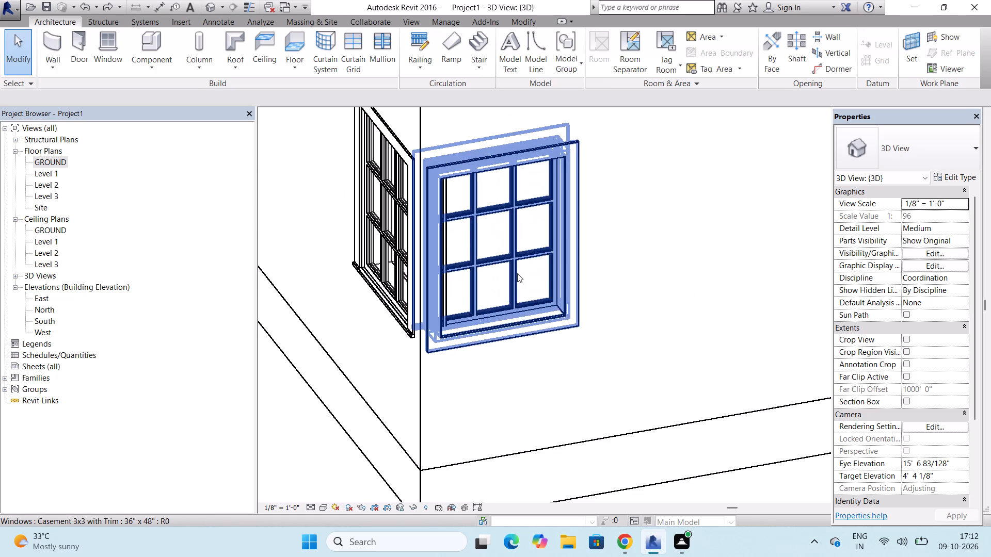
scroll(517, 273, down, 5)
scroll(445, 413, down, 4)
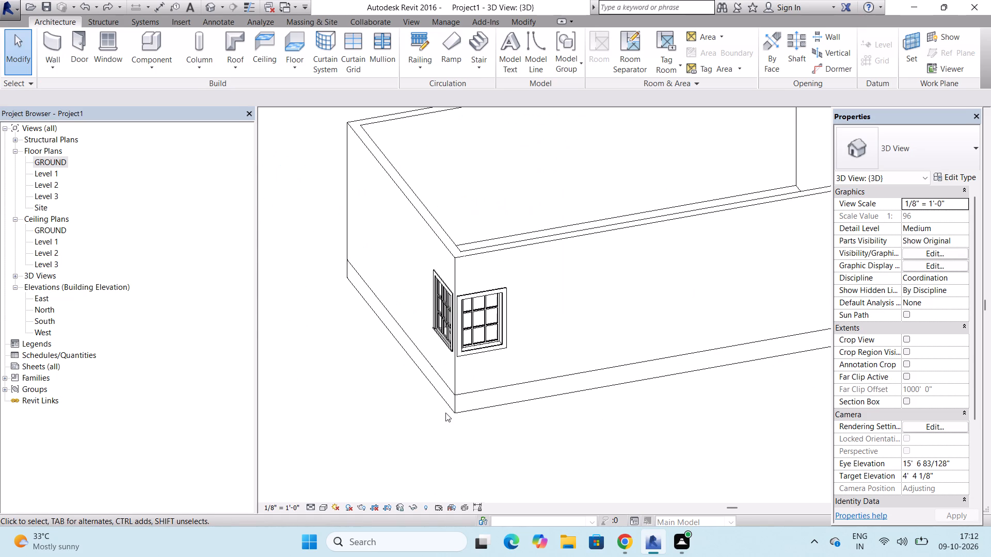
key(Escape)
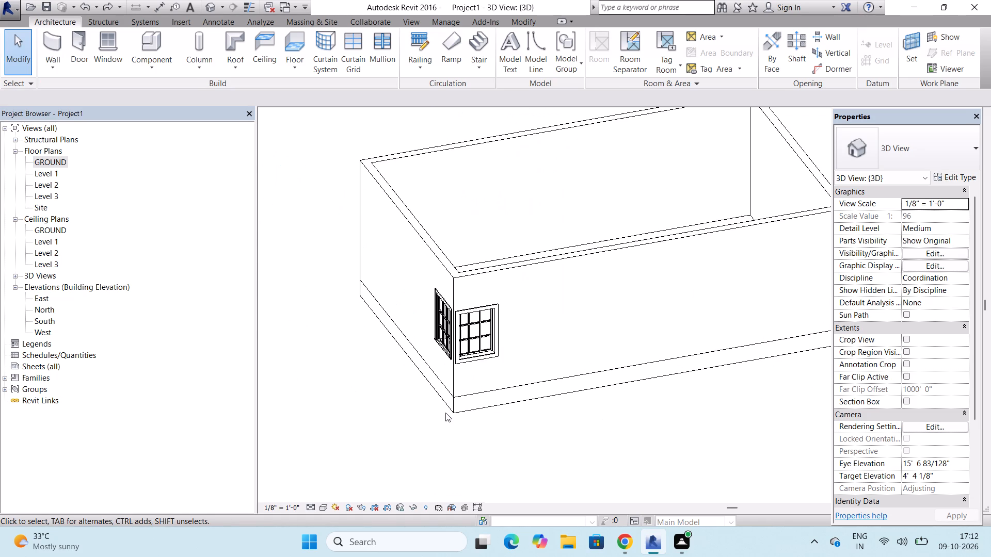
key(Escape)
key(Escape)
key(Escape)
scroll(469, 359, up, 4)
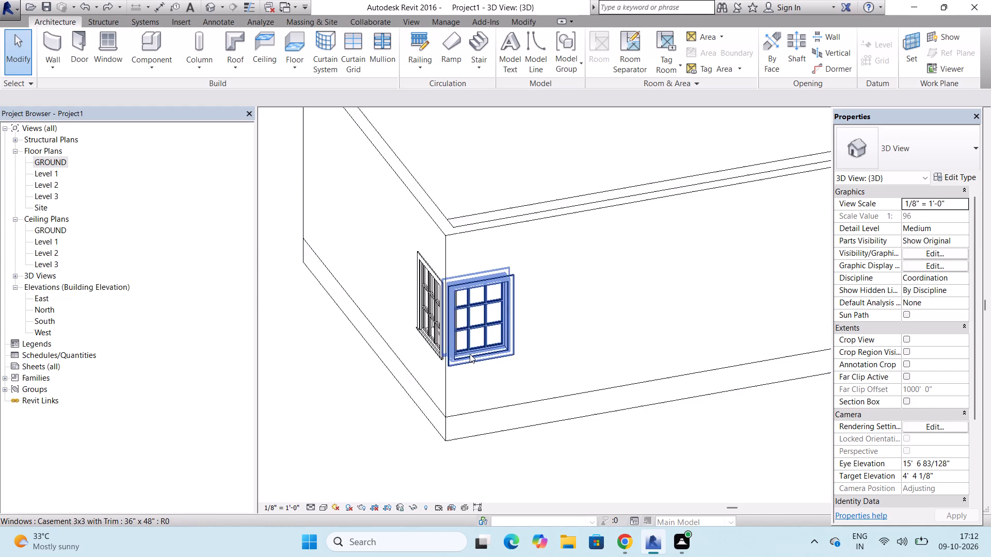
scroll(470, 354, up, 3)
scroll(470, 351, down, 3)
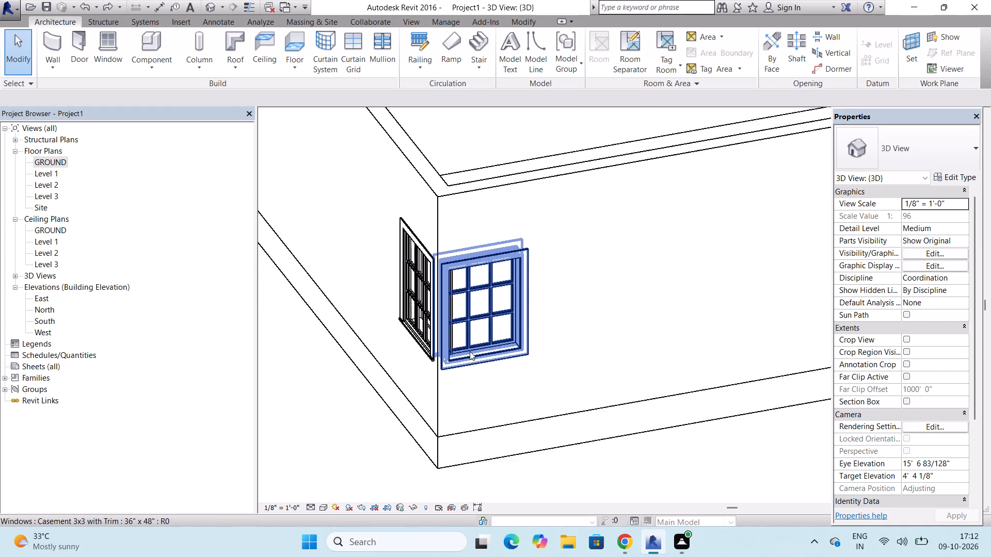
scroll(470, 351, down, 6)
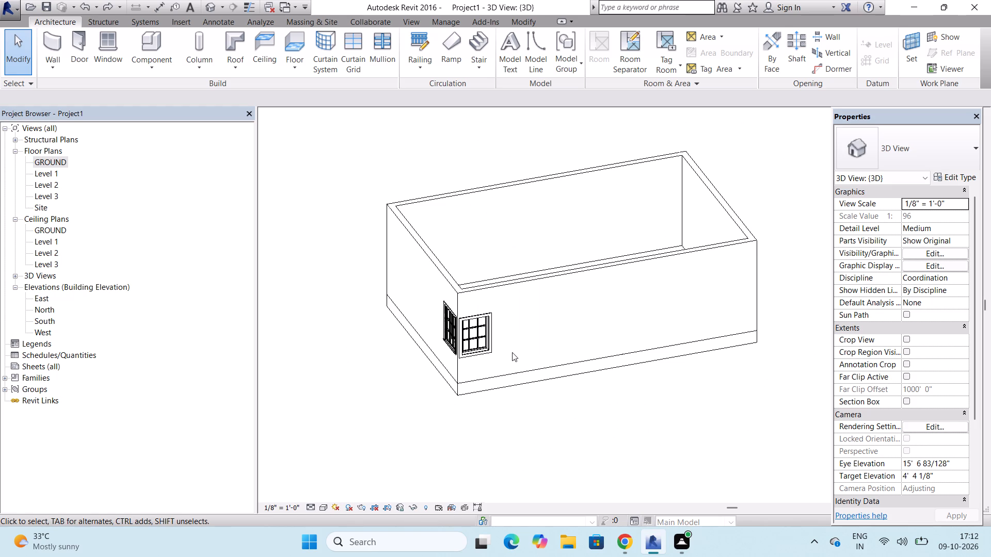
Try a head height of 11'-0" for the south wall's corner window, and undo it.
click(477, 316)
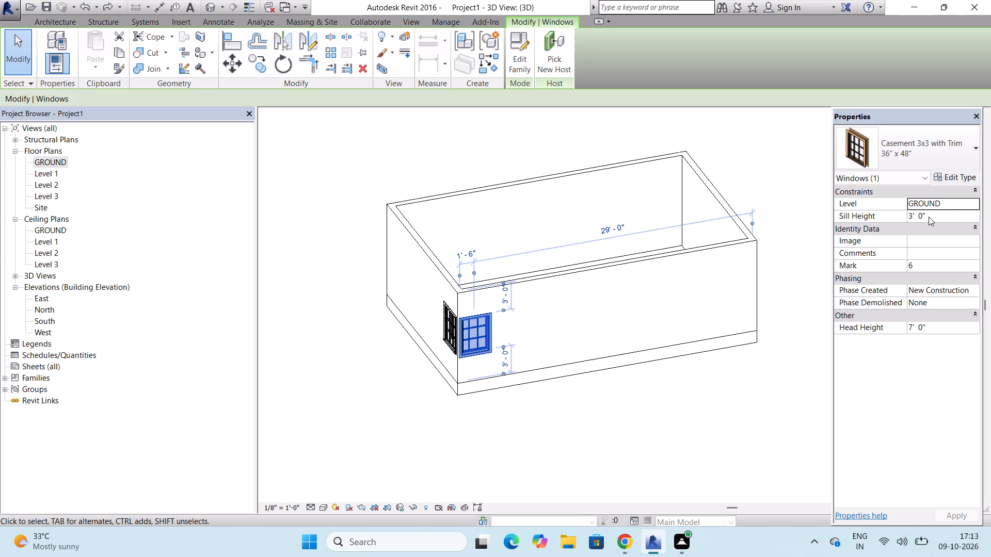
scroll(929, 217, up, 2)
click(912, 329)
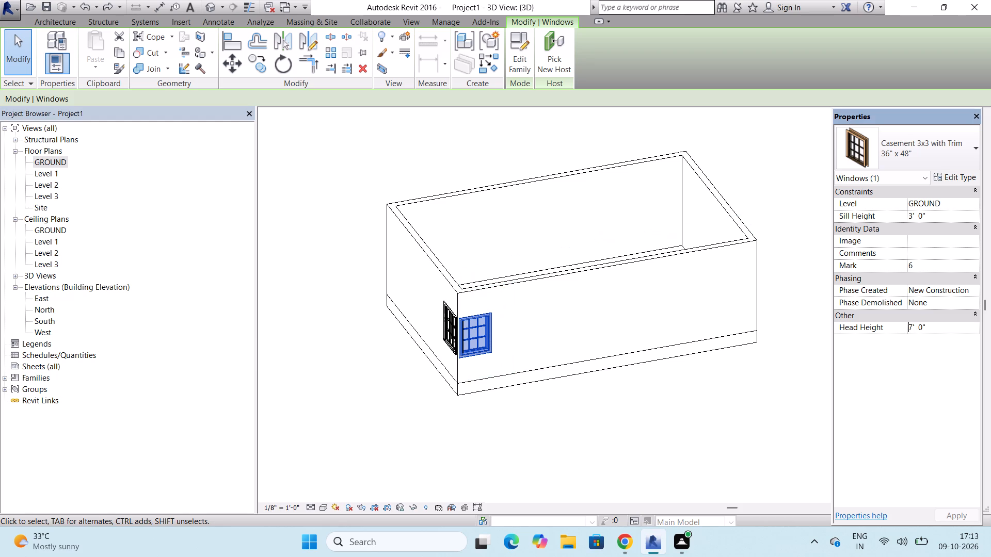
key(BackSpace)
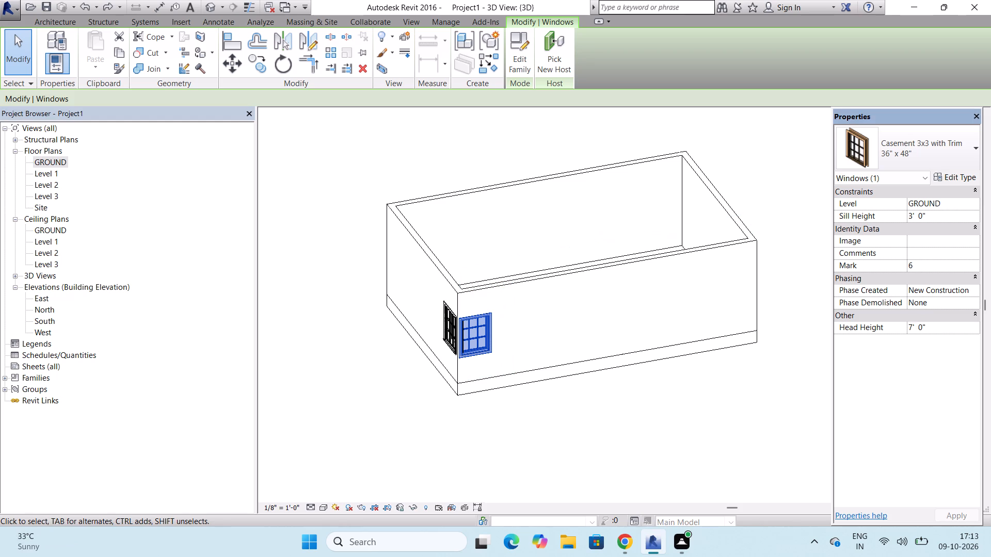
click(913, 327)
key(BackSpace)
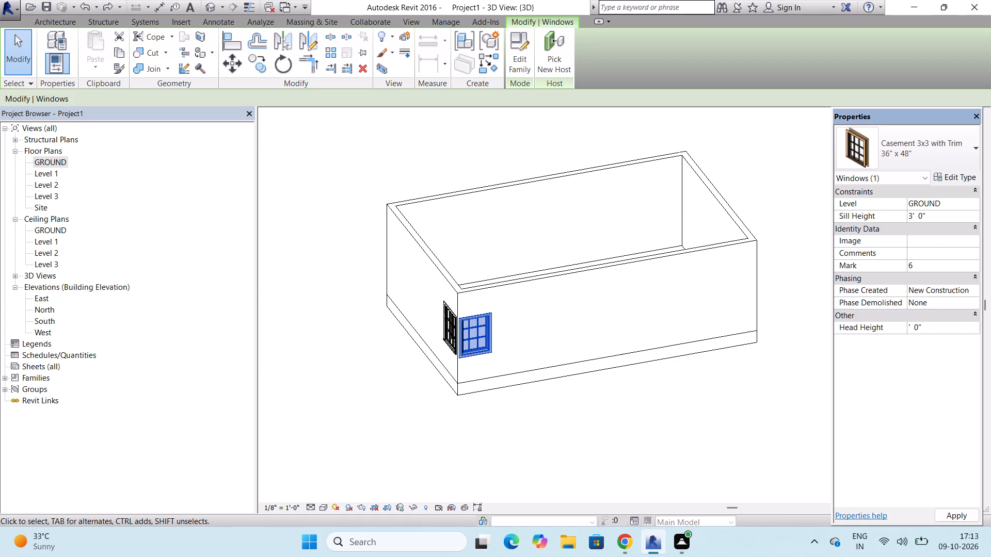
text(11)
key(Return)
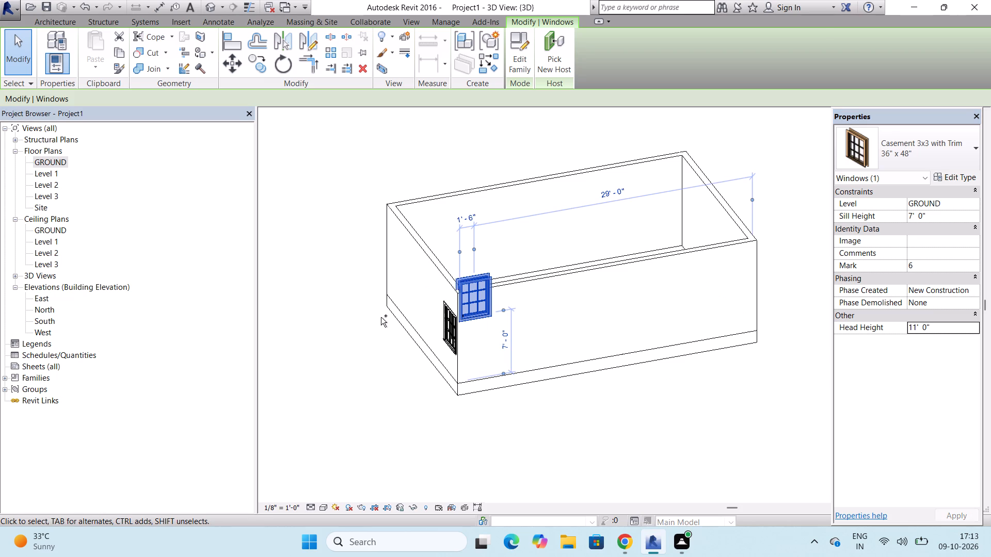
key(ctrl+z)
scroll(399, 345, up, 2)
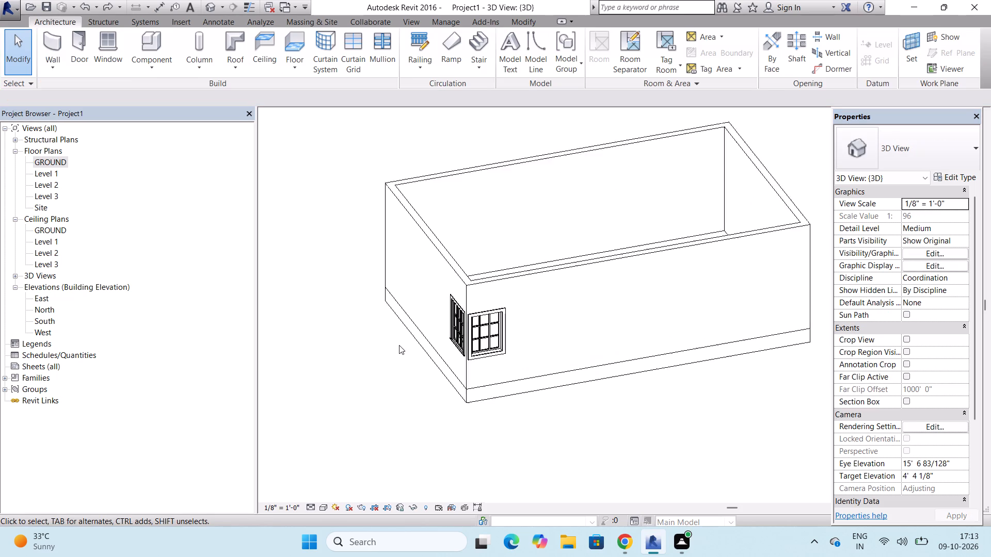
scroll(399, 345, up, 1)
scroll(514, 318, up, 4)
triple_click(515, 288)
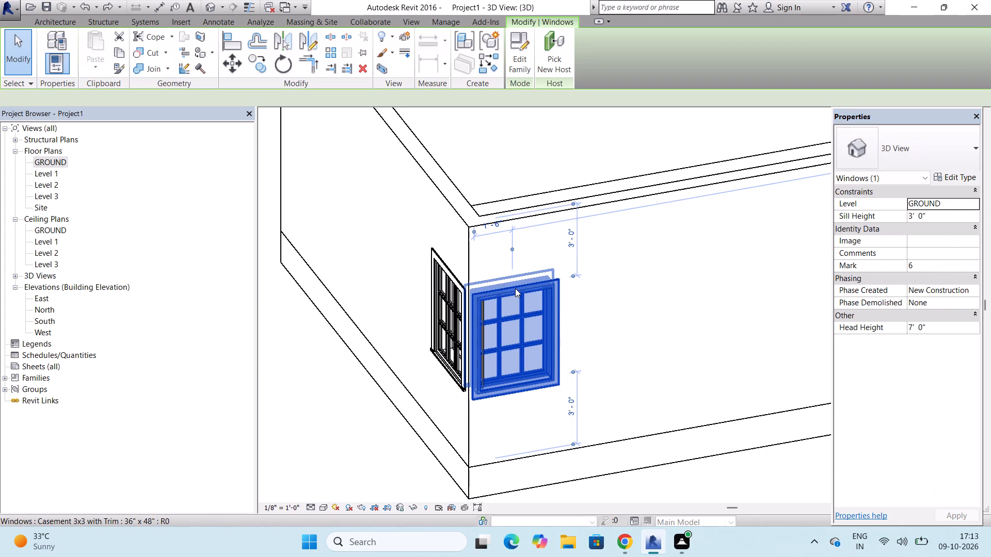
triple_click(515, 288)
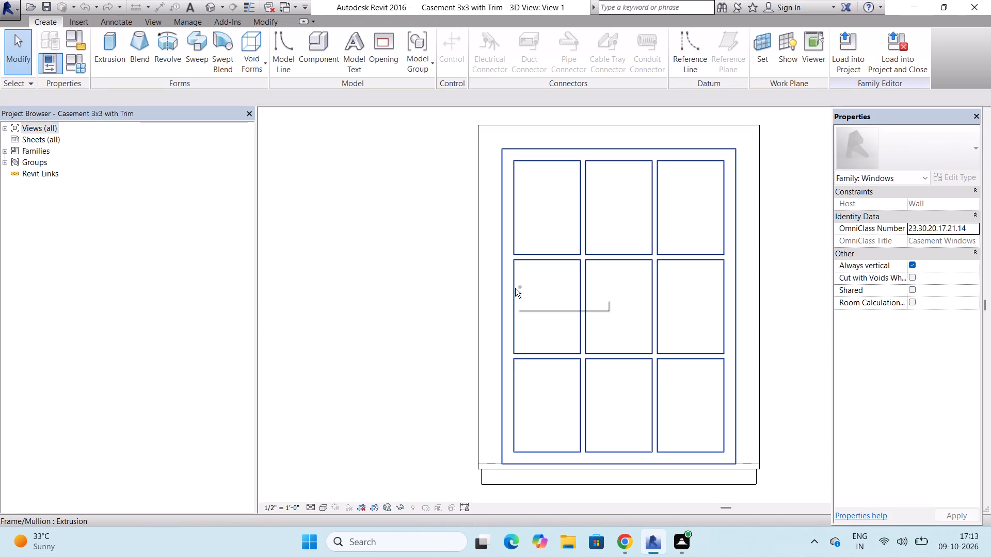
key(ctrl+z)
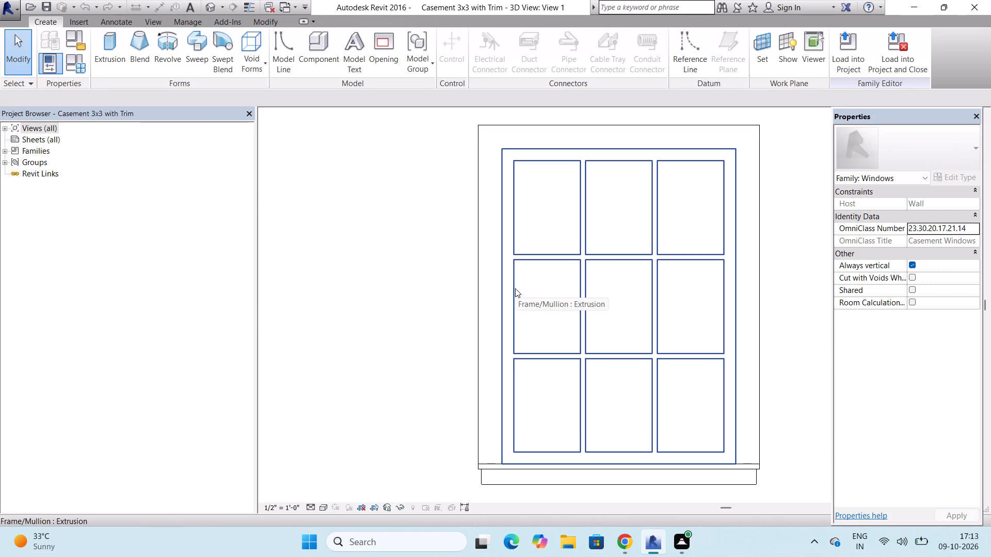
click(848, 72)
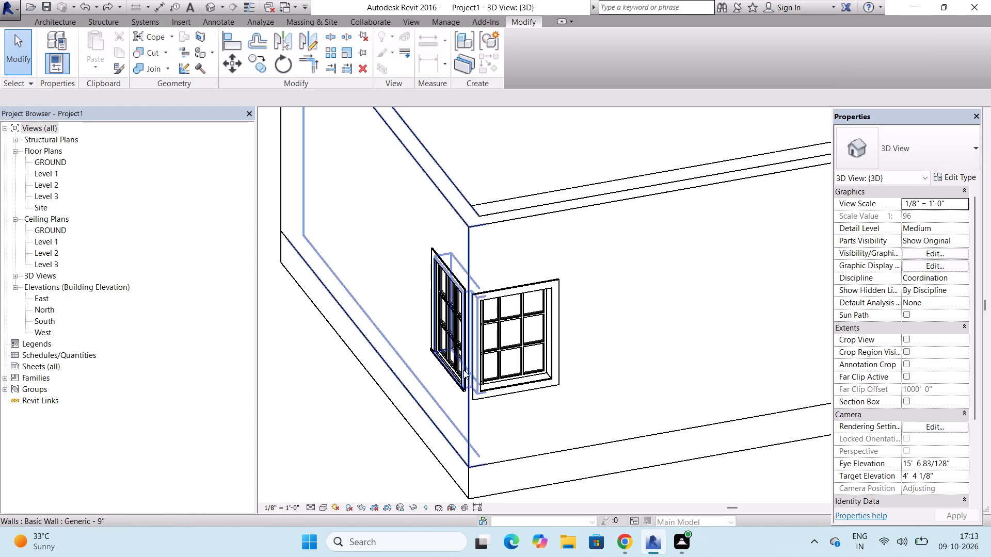
Change both southwest corner windows, on the south and west walls, to the Casement 3x3 with Trim 36" x 60" type.
click(502, 289)
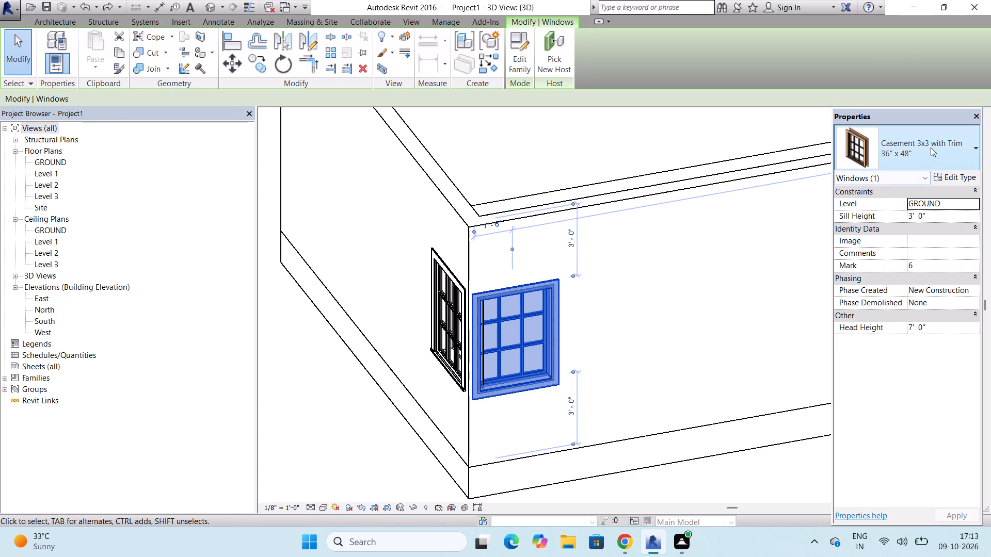
click(931, 148)
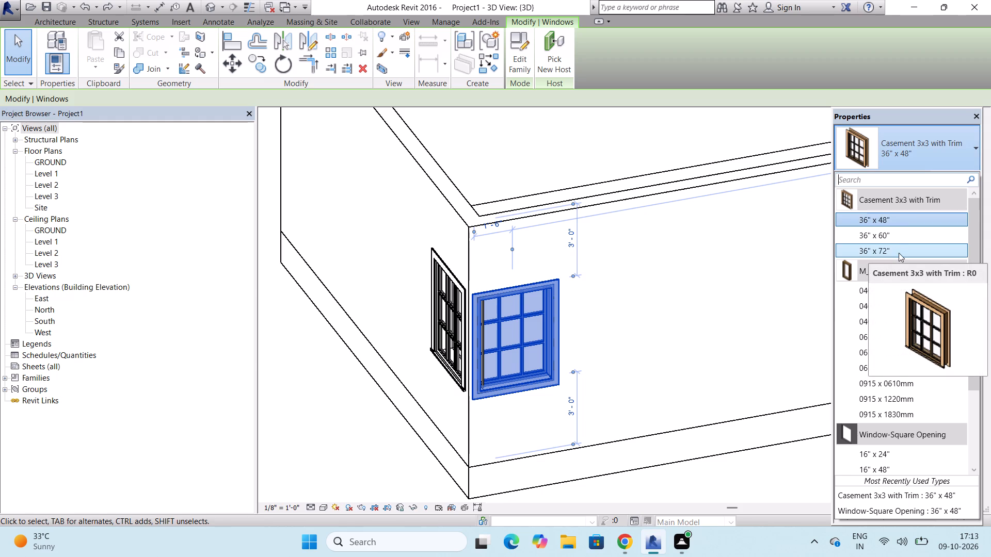
click(898, 236)
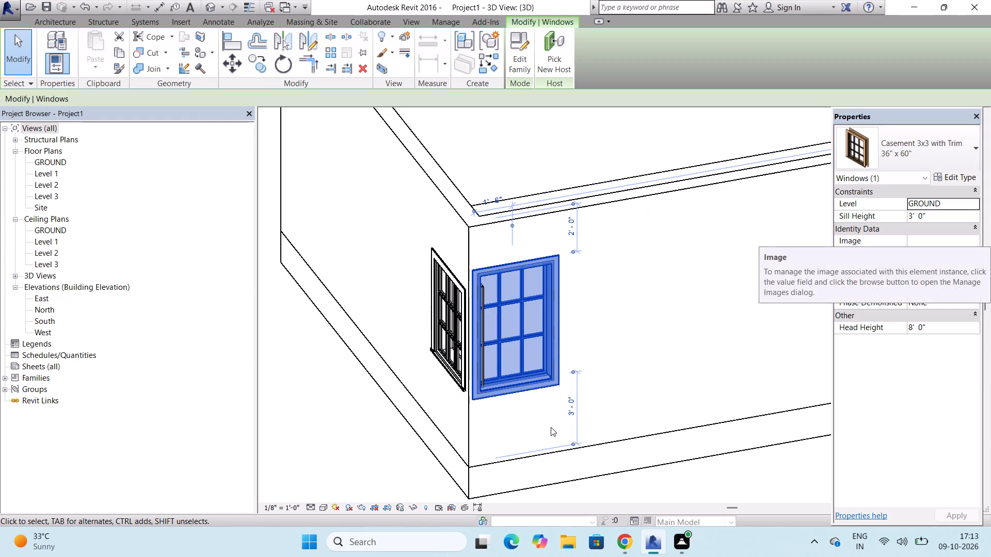
click(456, 307)
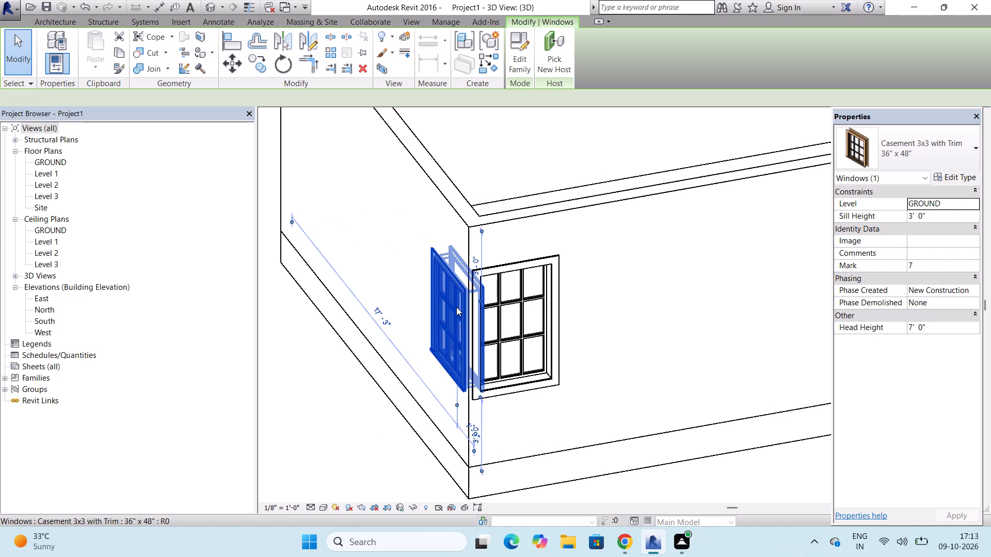
click(949, 142)
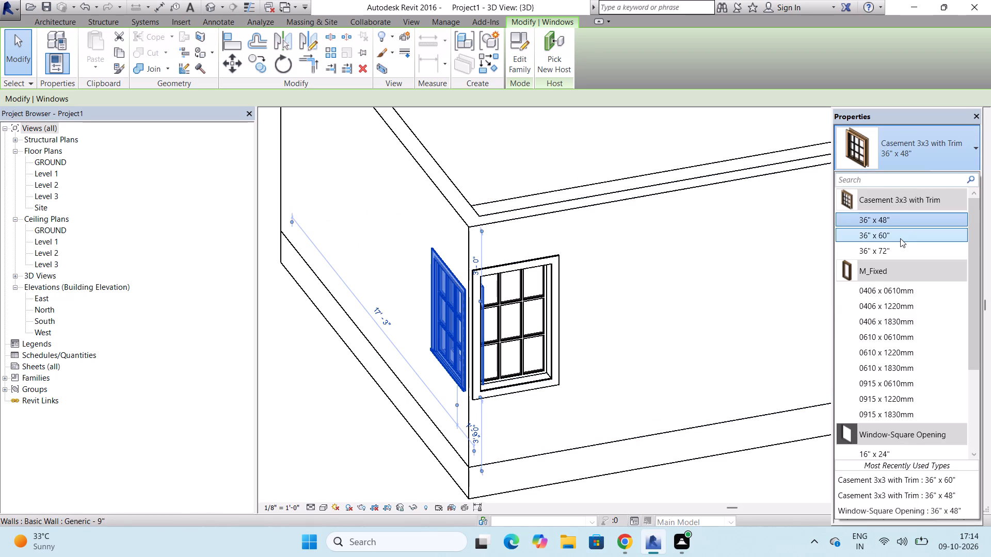
click(900, 238)
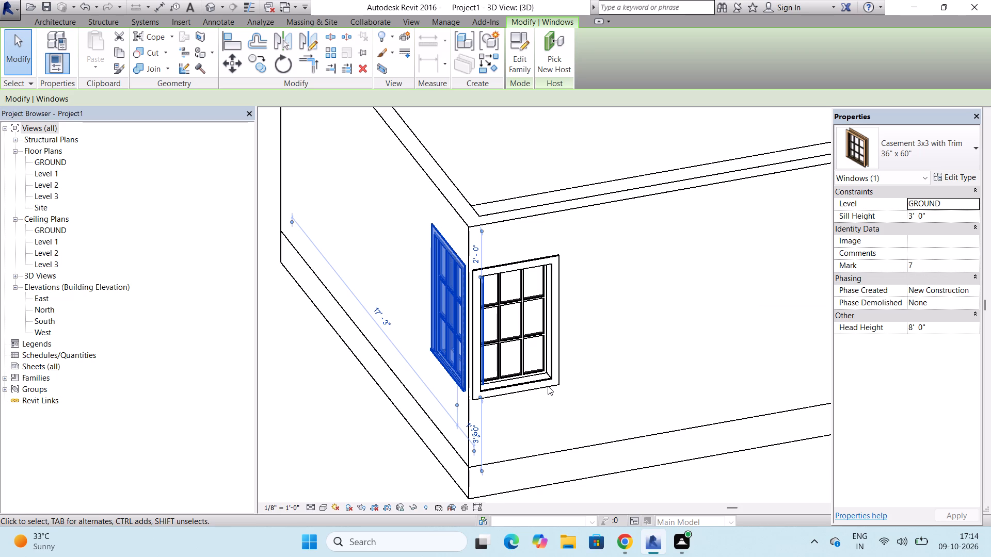
key(Escape)
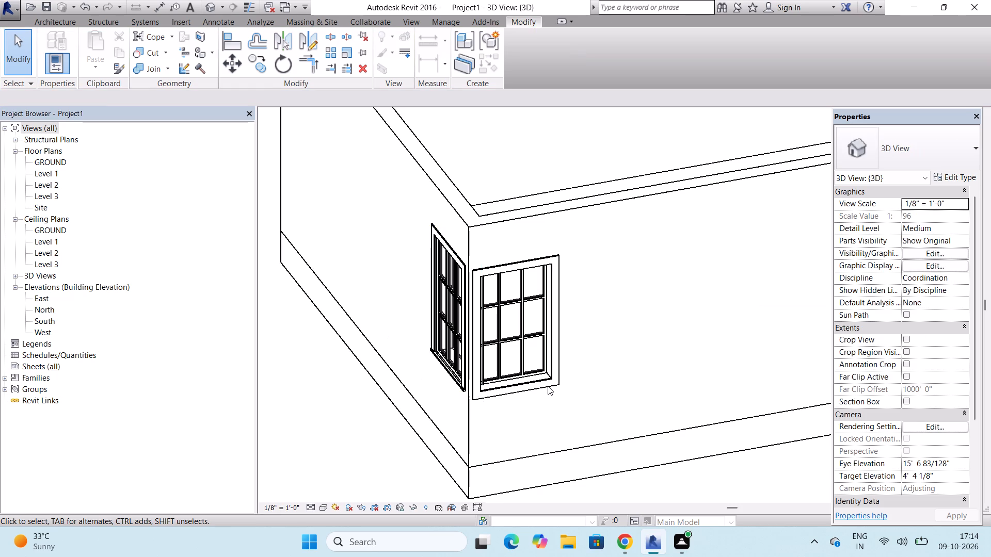
scroll(569, 341, down, 3)
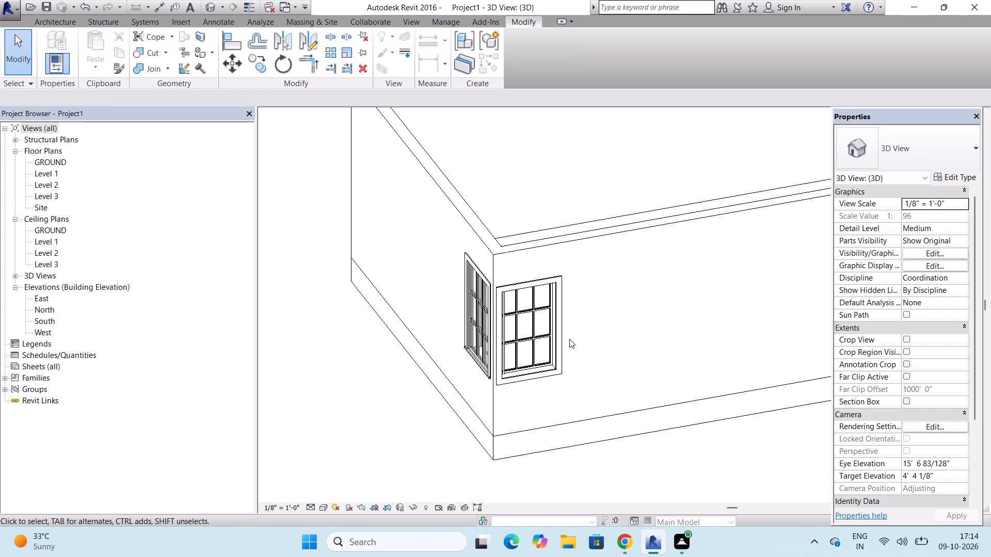
scroll(569, 334, down, 1)
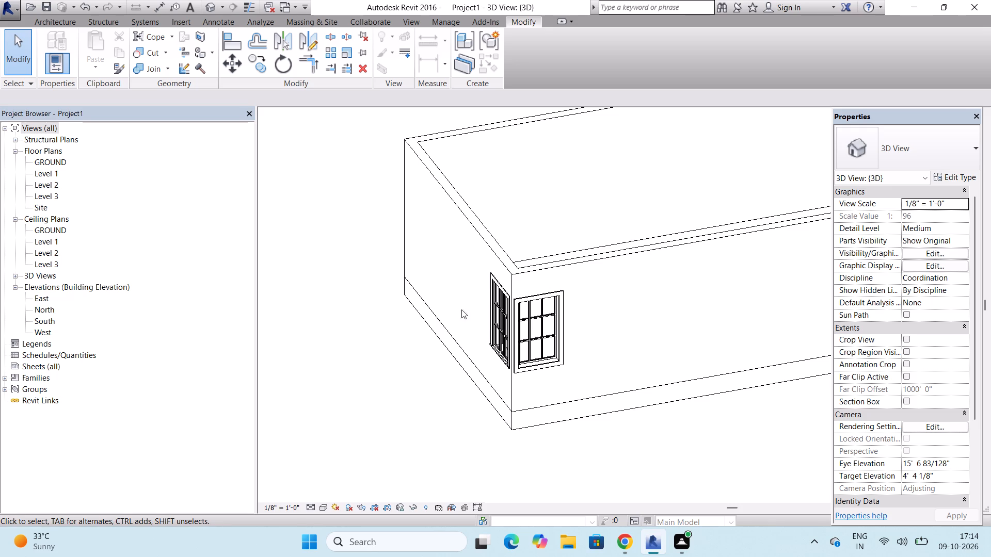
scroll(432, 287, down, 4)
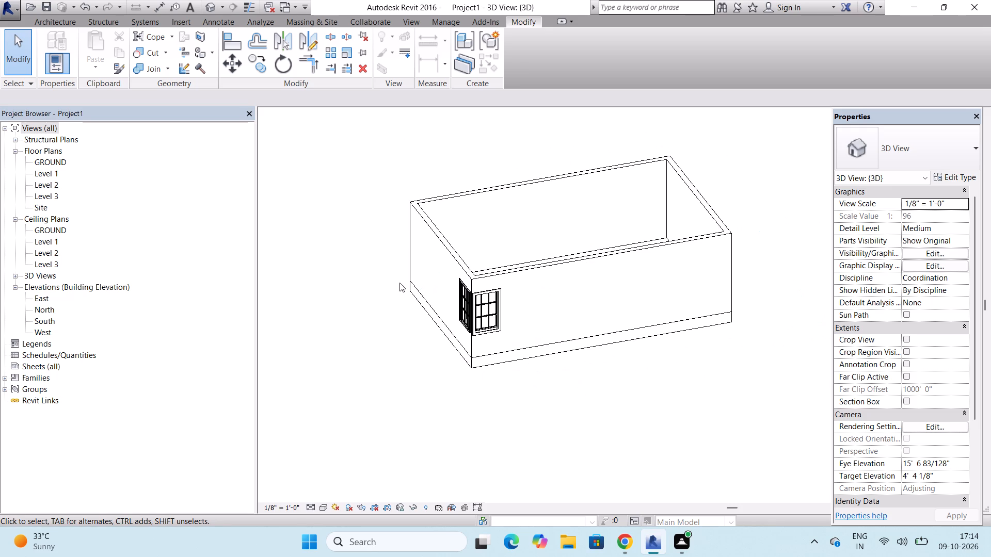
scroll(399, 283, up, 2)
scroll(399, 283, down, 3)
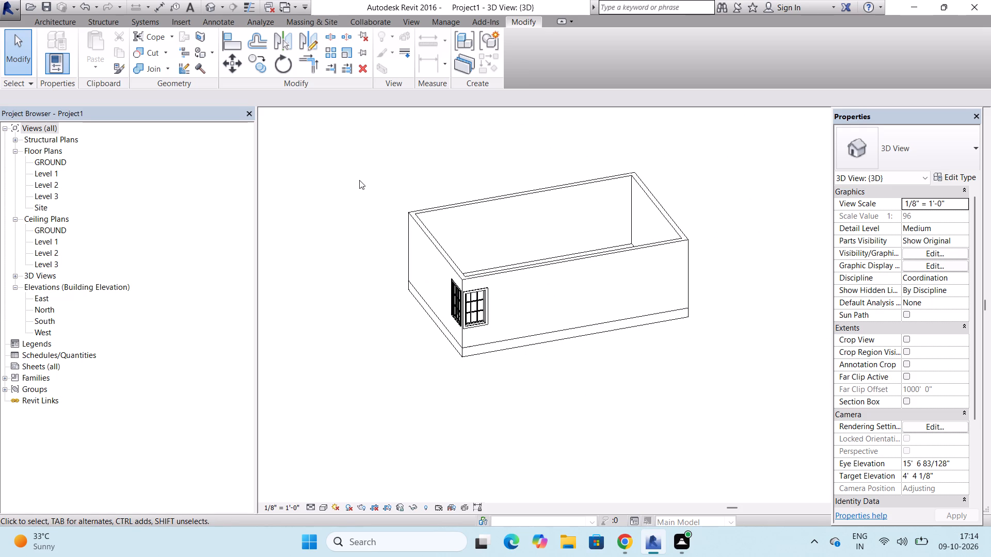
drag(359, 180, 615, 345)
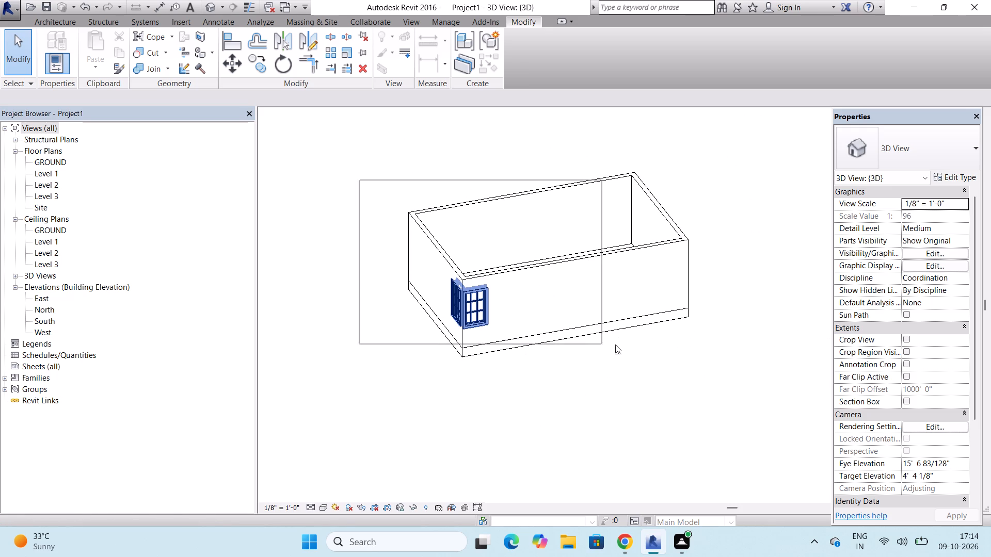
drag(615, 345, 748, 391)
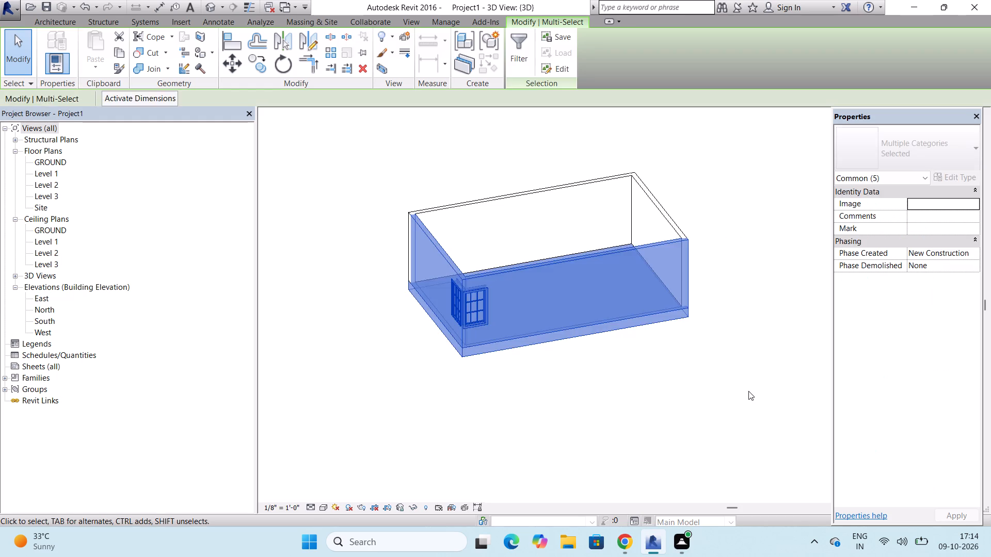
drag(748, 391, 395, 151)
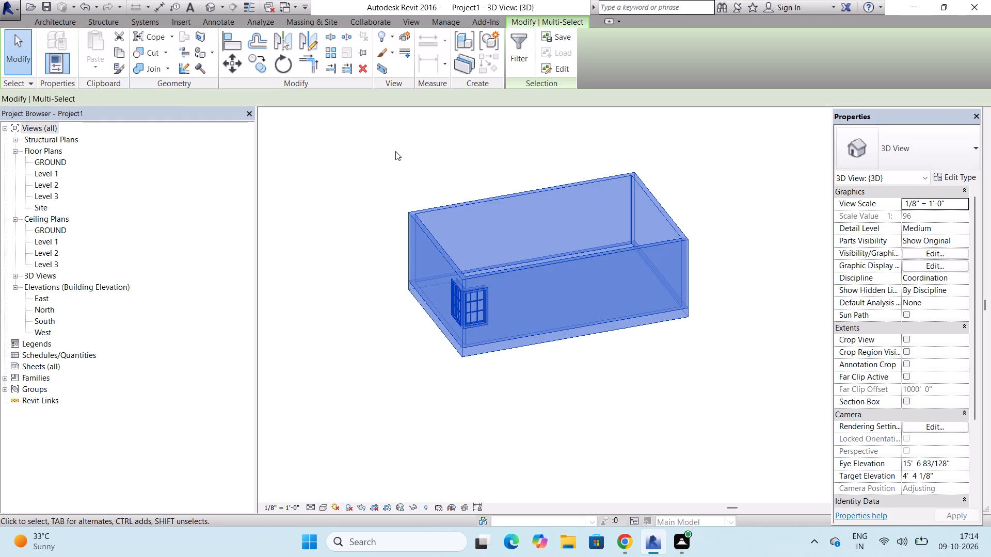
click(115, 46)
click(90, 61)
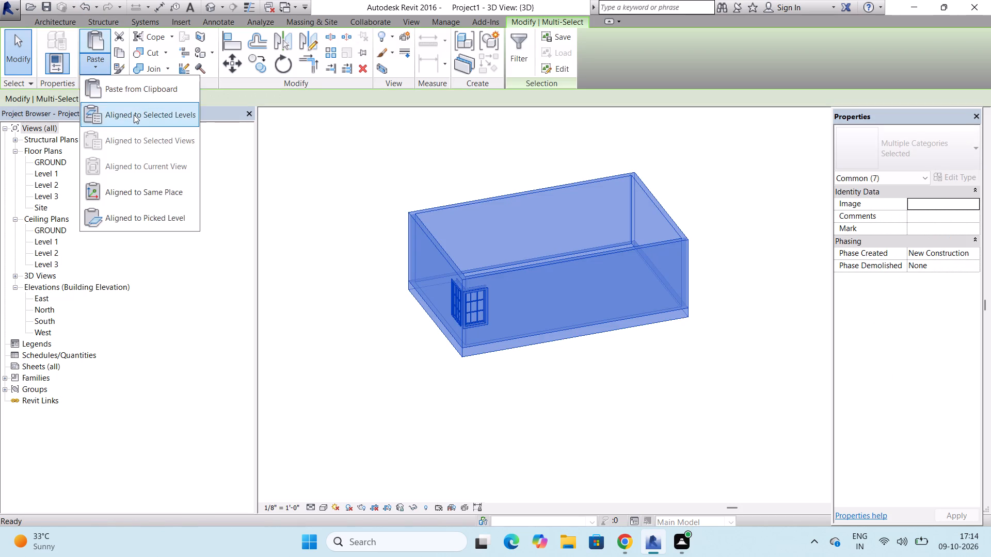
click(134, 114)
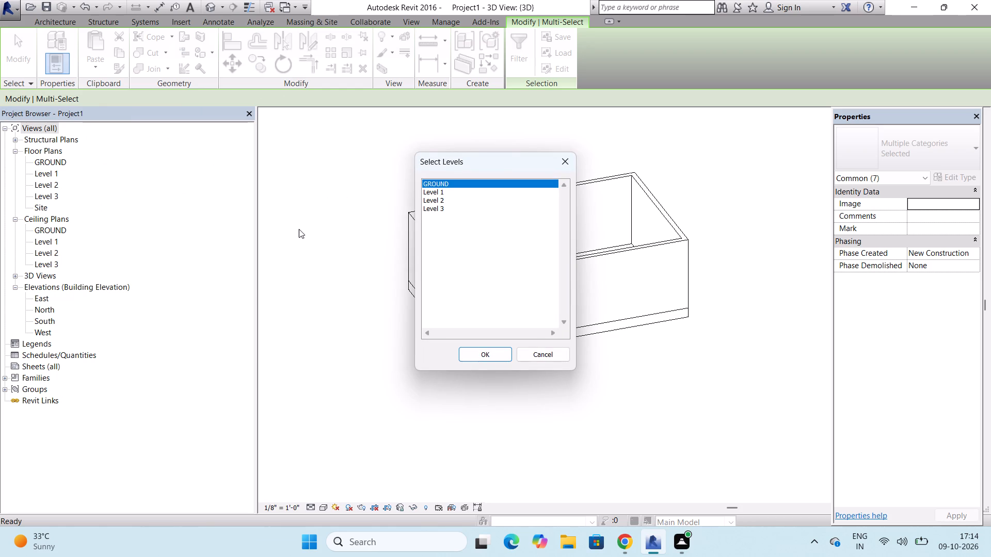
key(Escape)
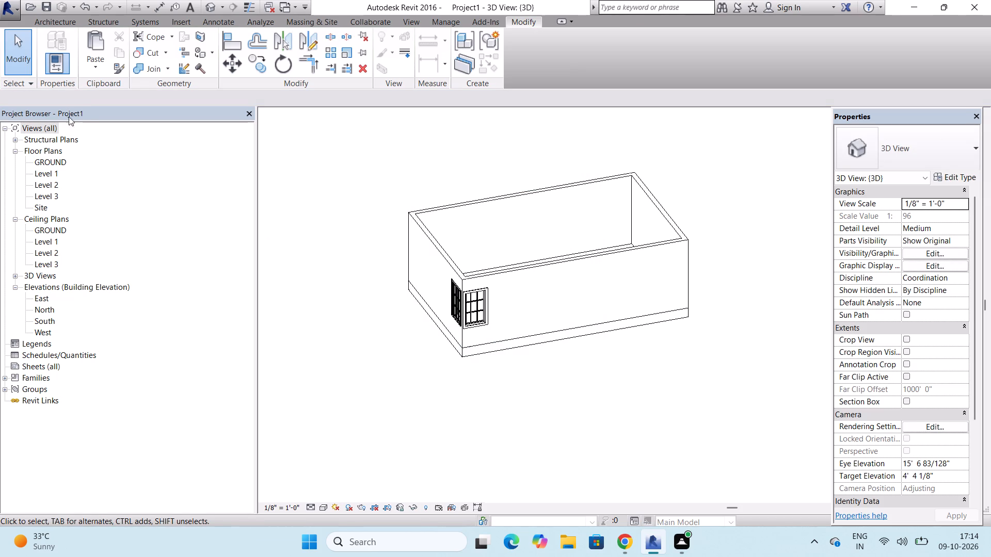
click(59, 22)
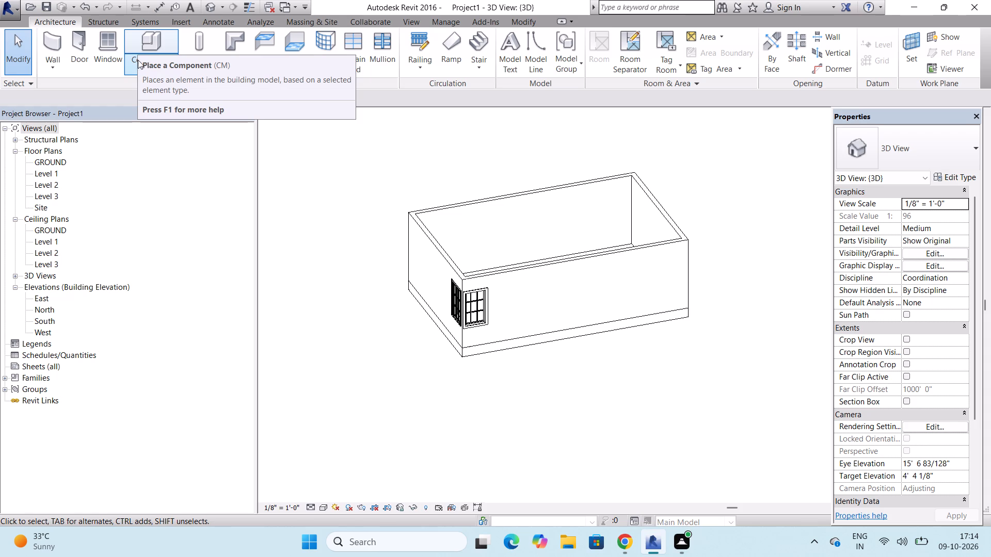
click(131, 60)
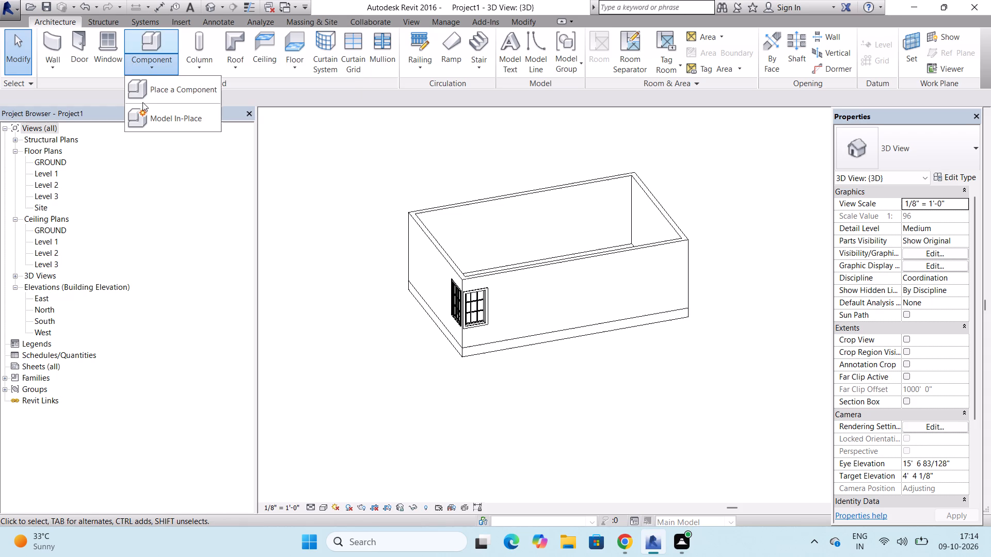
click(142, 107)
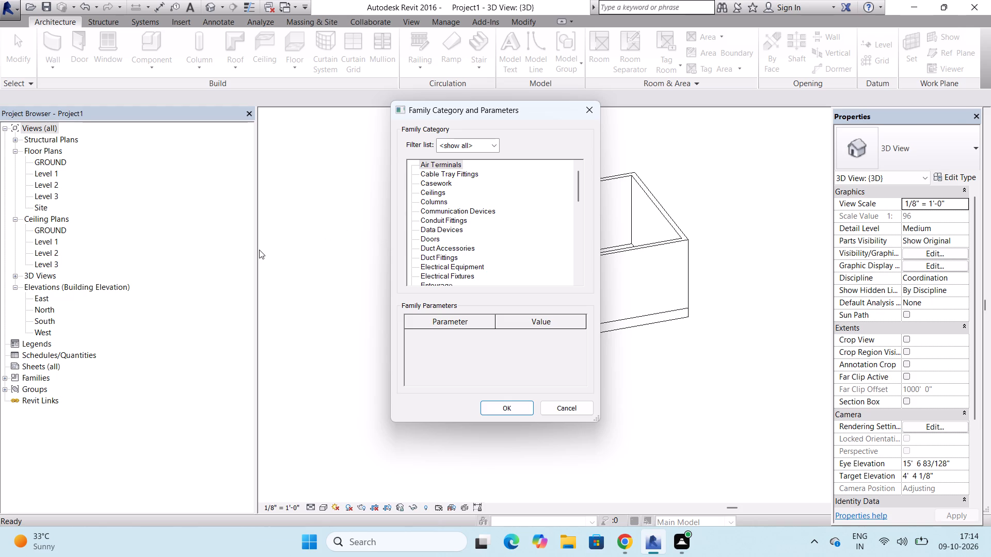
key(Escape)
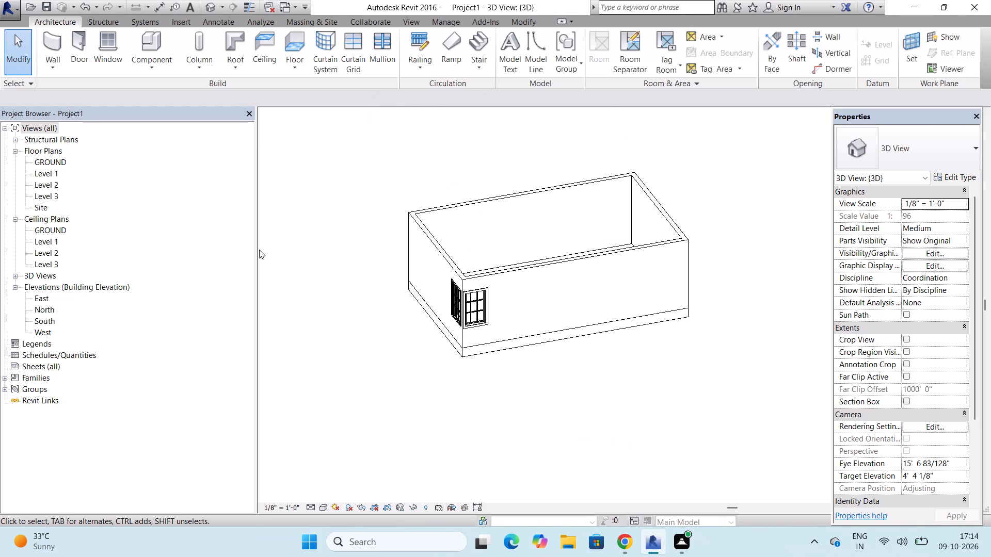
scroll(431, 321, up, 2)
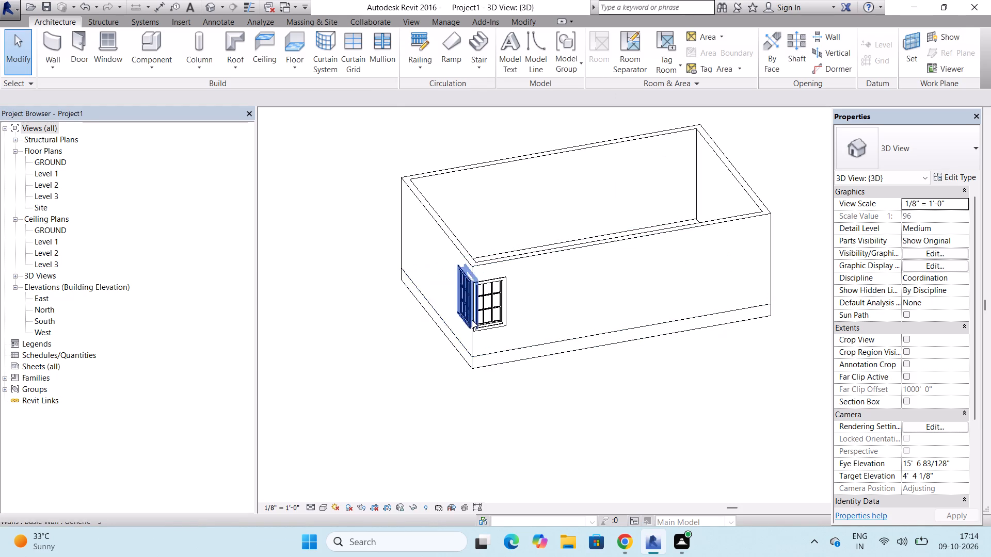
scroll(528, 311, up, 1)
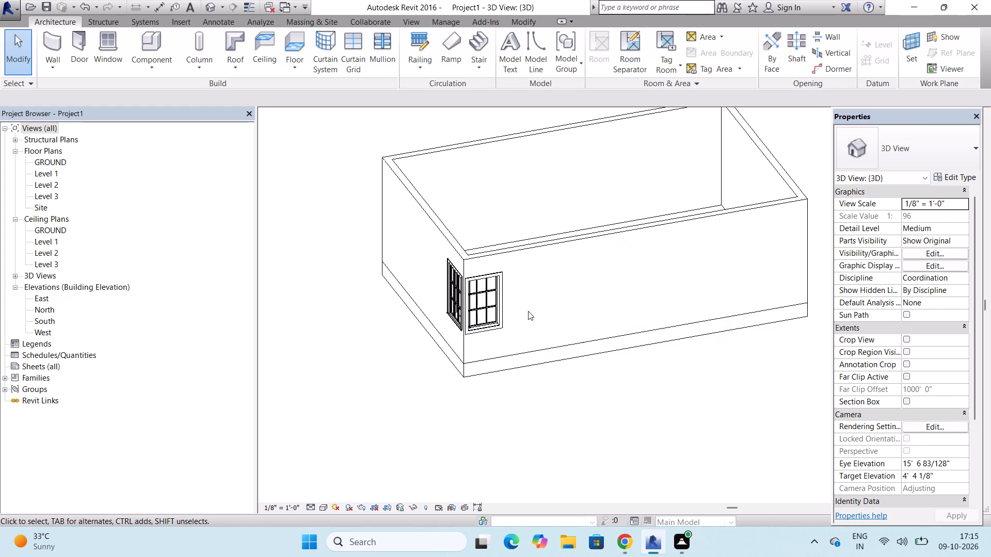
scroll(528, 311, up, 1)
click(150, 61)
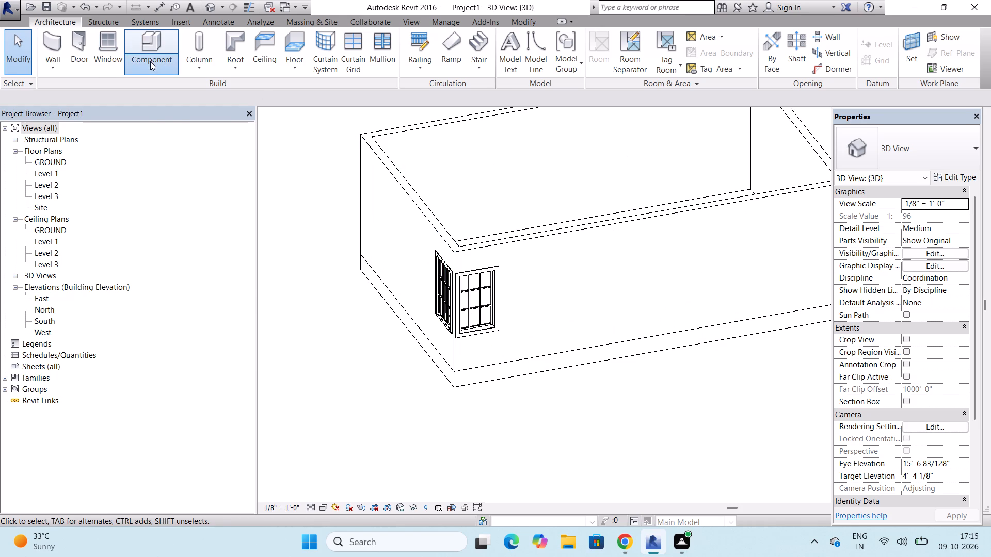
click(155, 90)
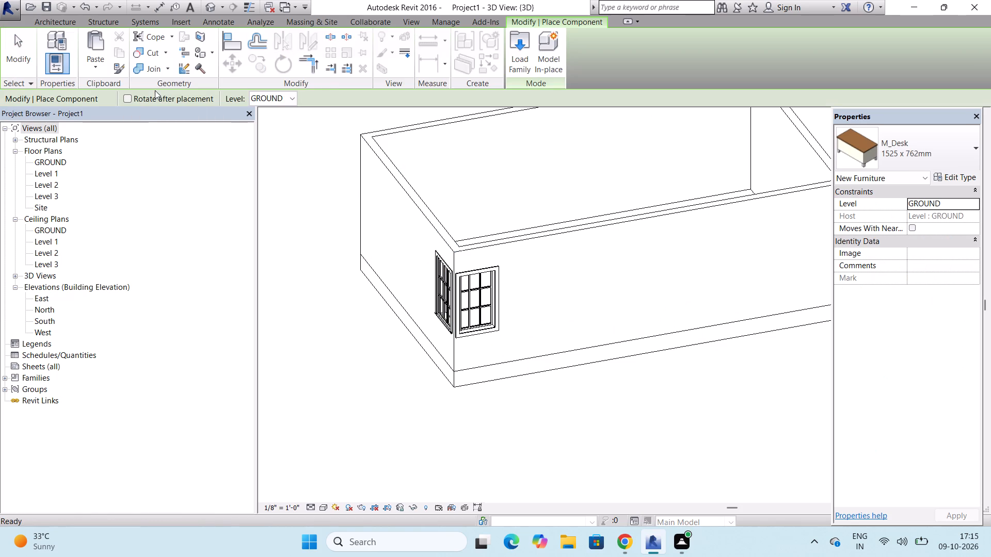
Start an in-place model in the Windows family category, accepting the default name.
click(39, 22)
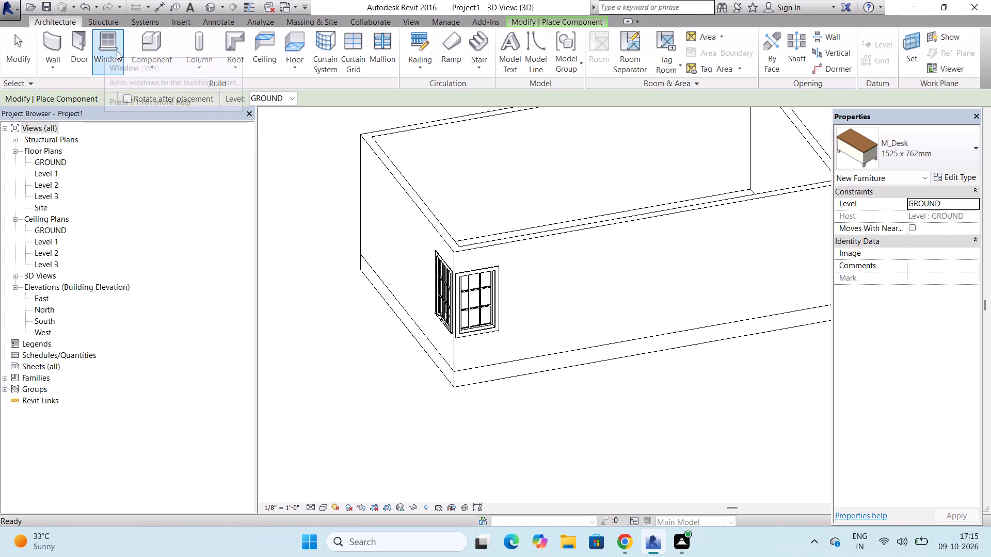
click(160, 56)
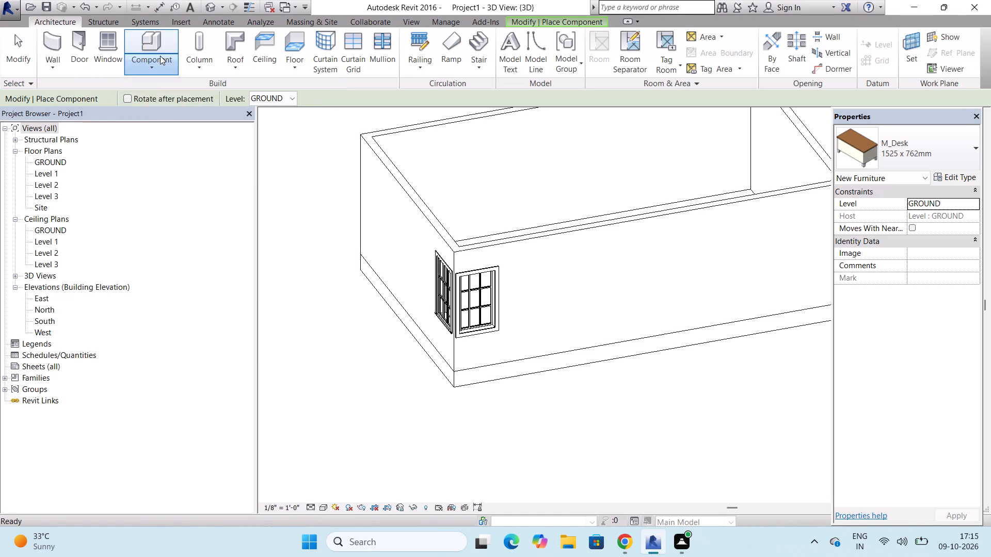
click(157, 105)
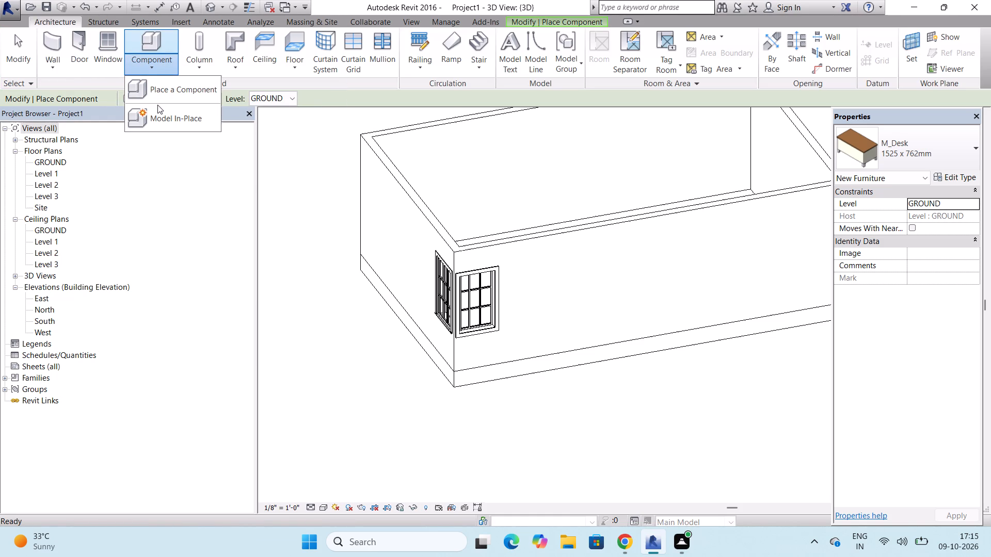
click(157, 108)
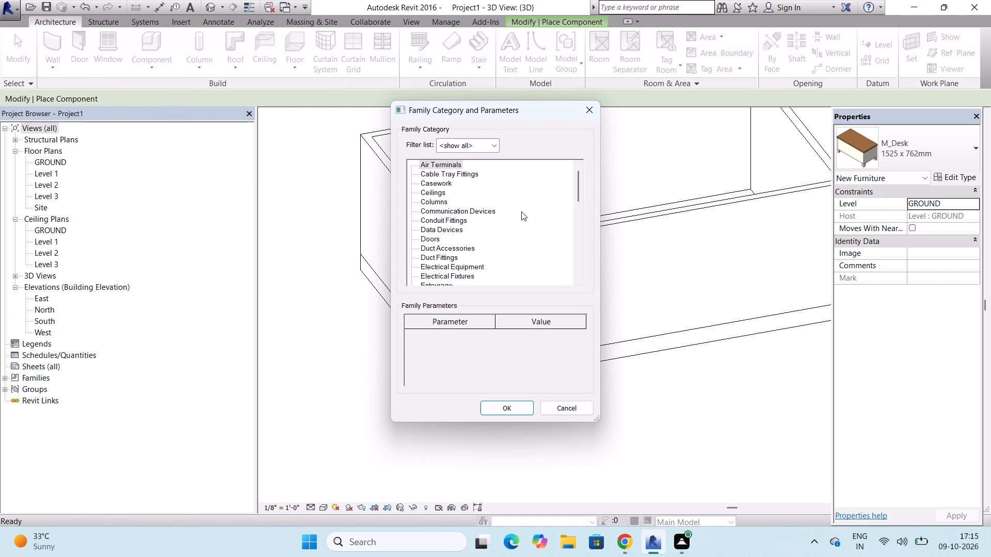
scroll(521, 211, down, 3)
scroll(520, 213, down, 20)
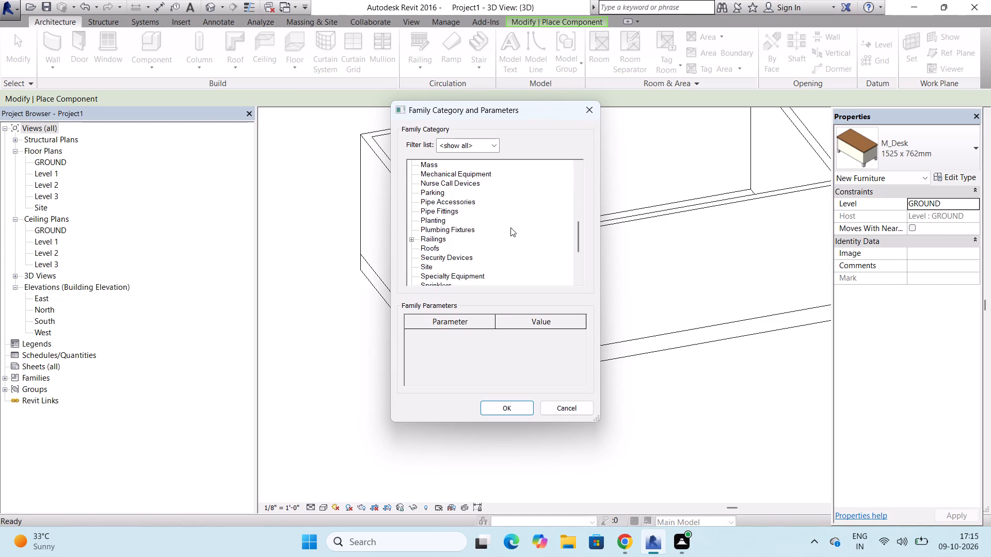
scroll(510, 227, down, 12)
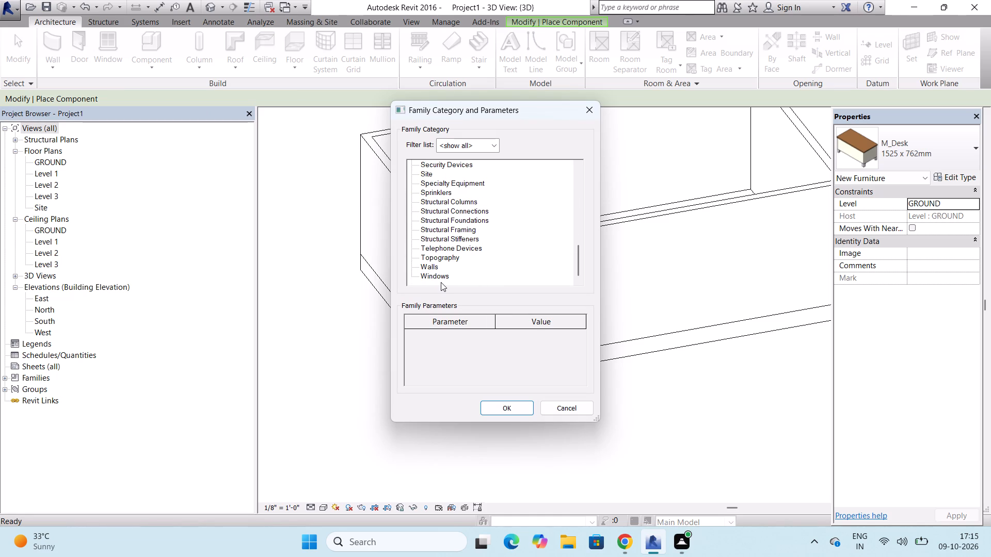
click(441, 275)
click(500, 408)
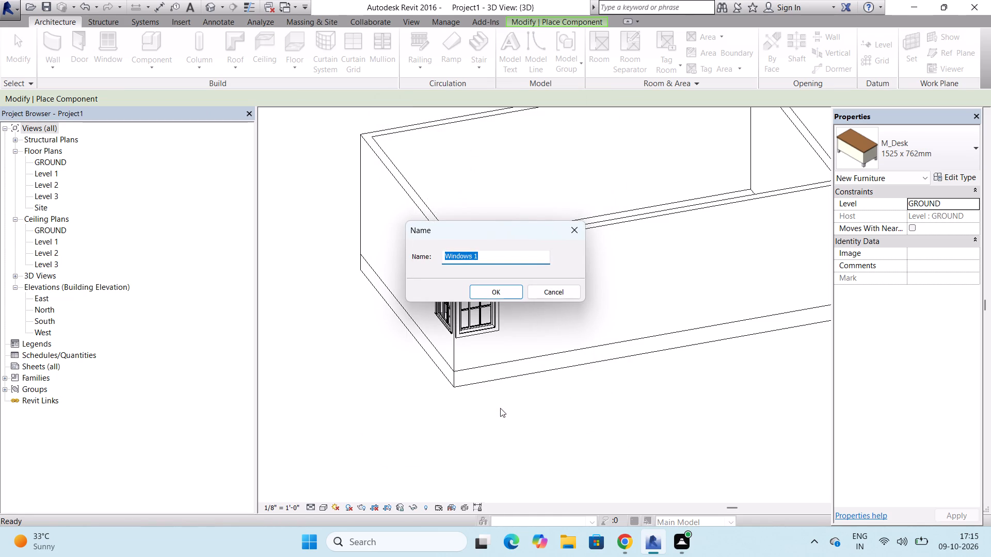
click(506, 291)
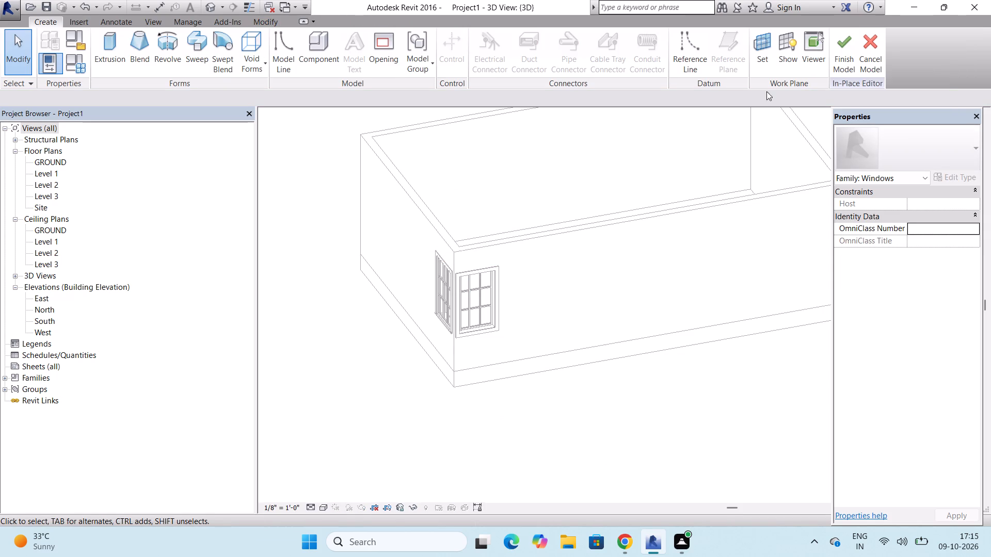
Set the work plane by picking the south wall's outer face beside the southwest corner window.
click(759, 55)
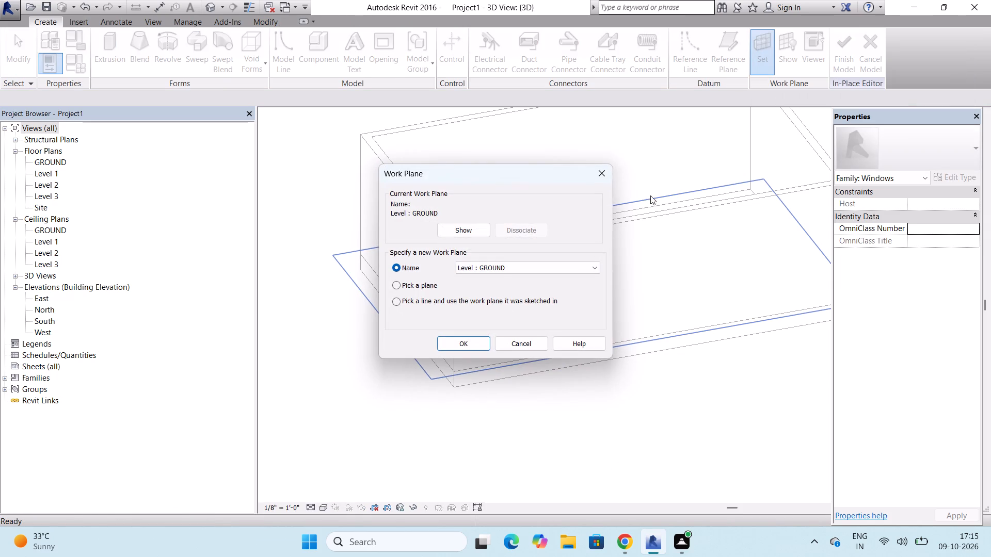
click(395, 281)
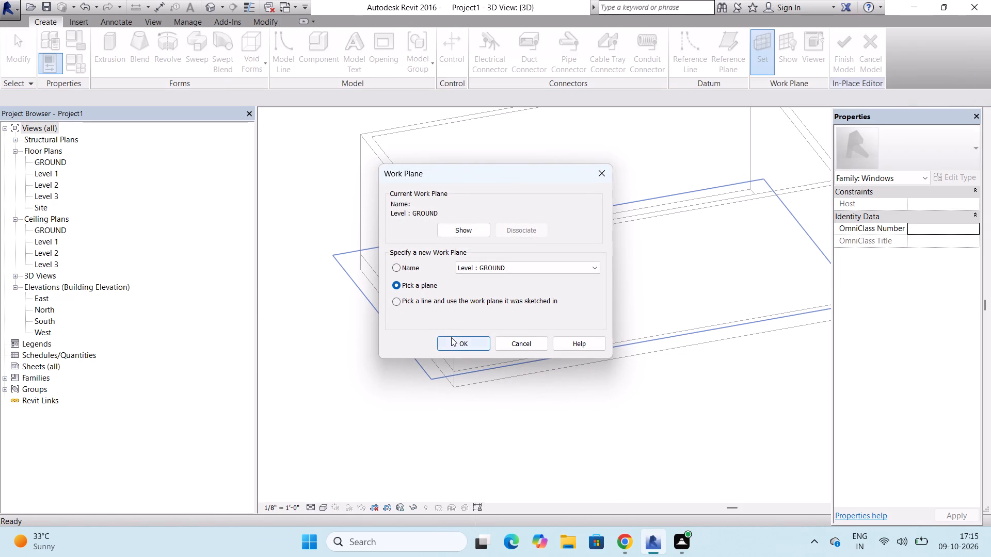
click(453, 344)
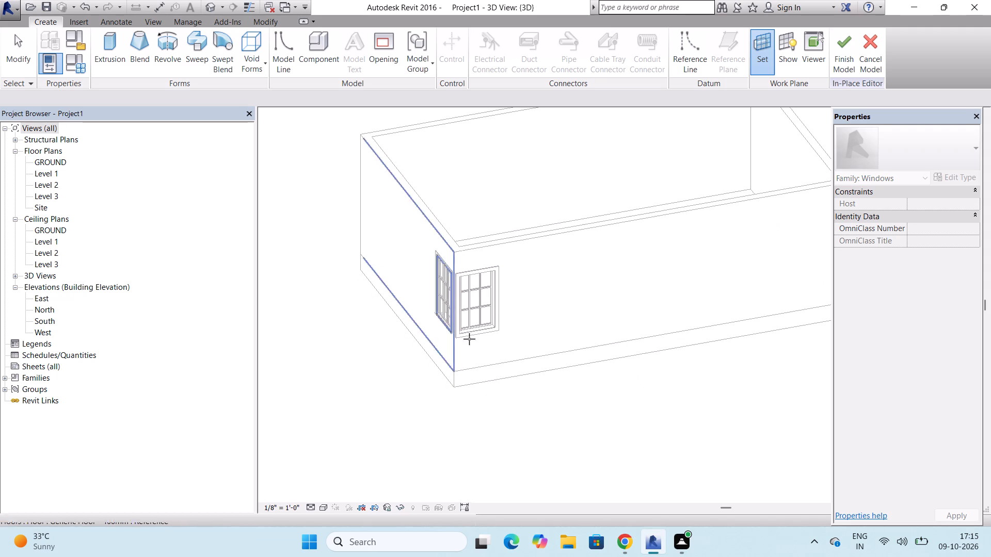
shift+middle_drag(506, 301, 443, 301)
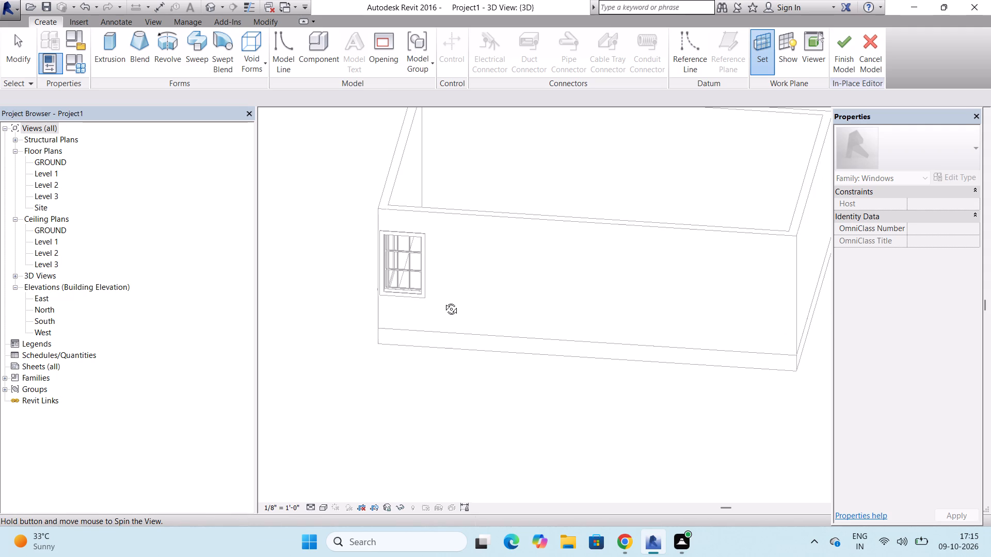
shift+middle_drag(443, 301, 463, 217)
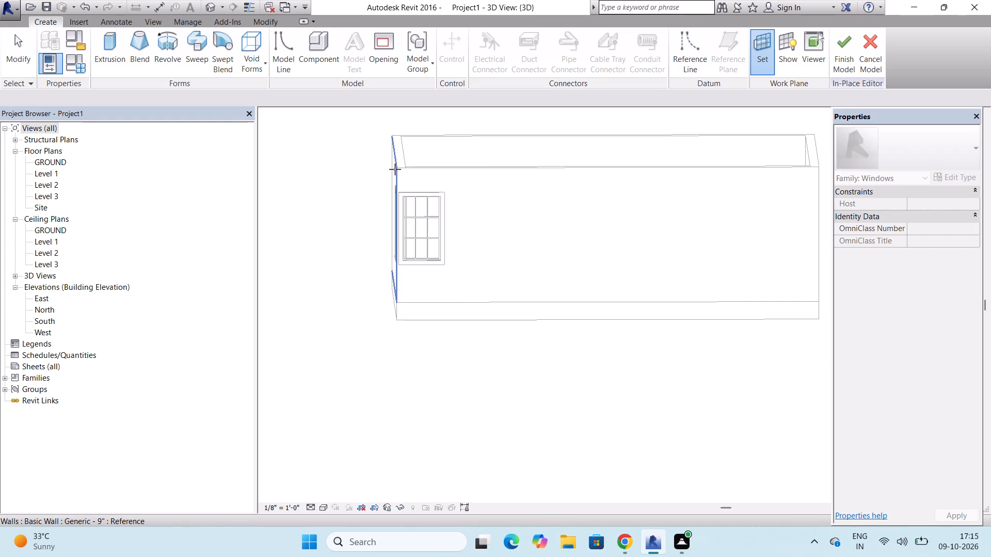
scroll(395, 172, up, 5)
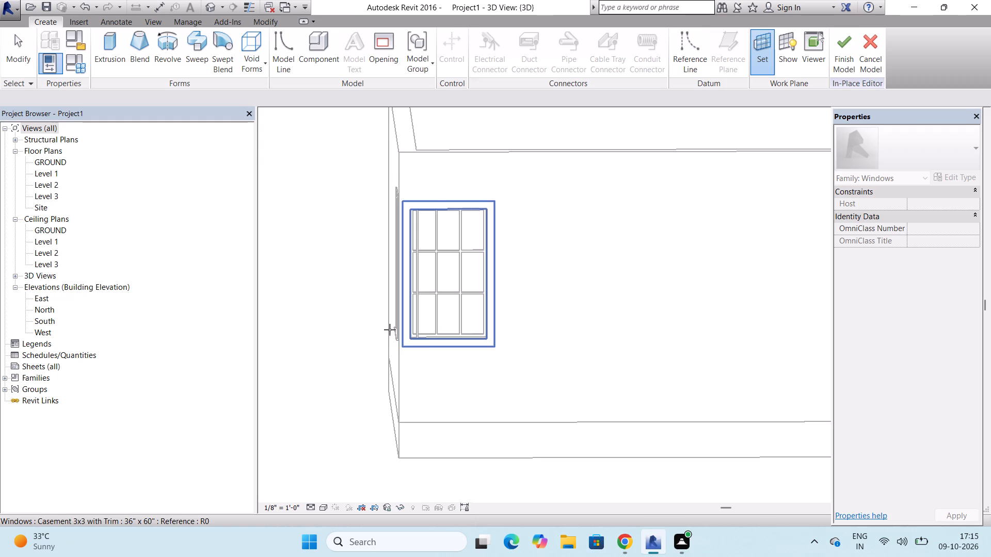
click(401, 413)
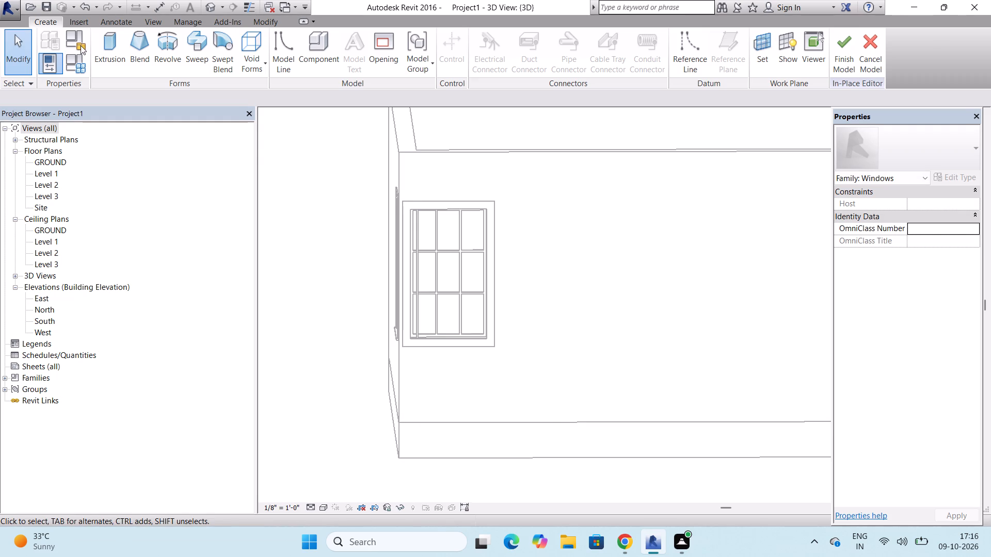
Start an extrusion sketch for the in-place window model.
click(108, 46)
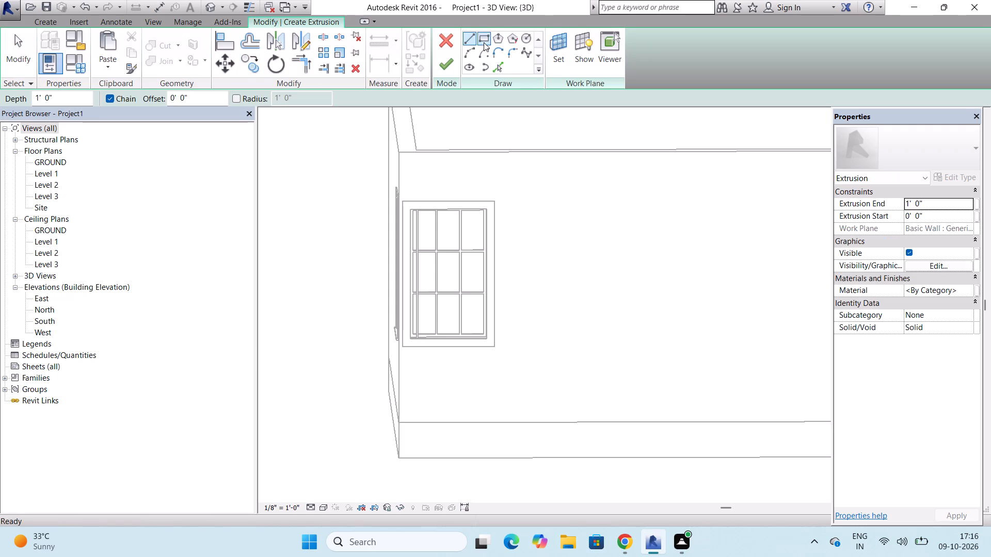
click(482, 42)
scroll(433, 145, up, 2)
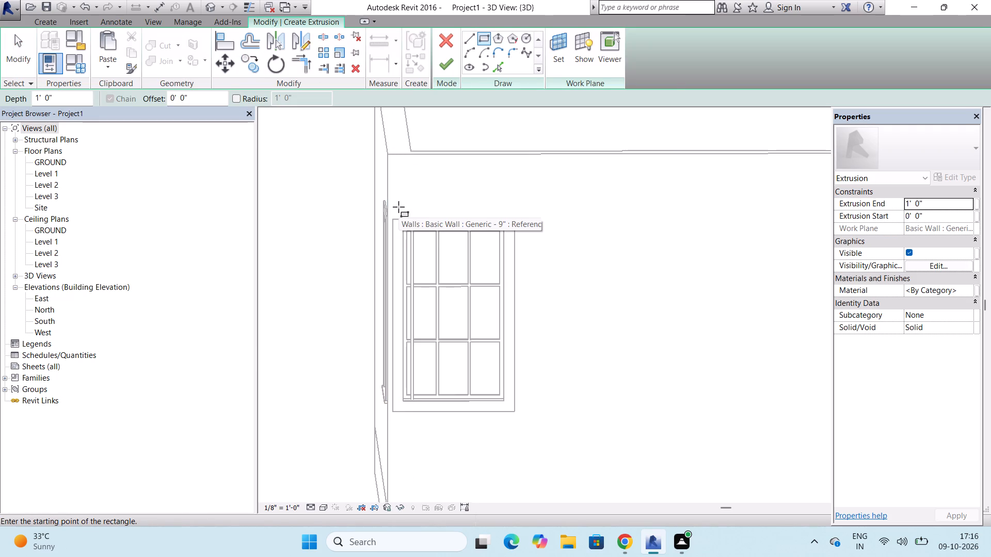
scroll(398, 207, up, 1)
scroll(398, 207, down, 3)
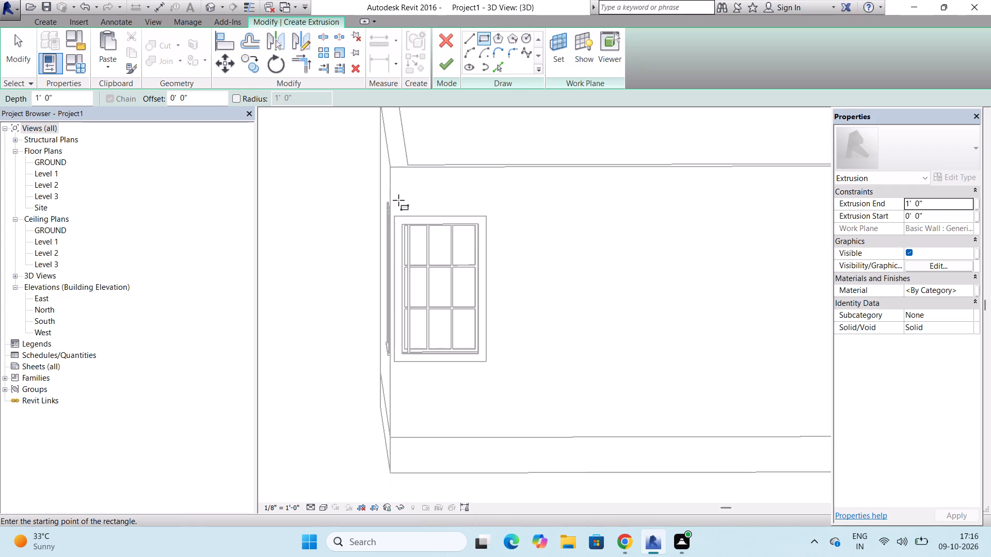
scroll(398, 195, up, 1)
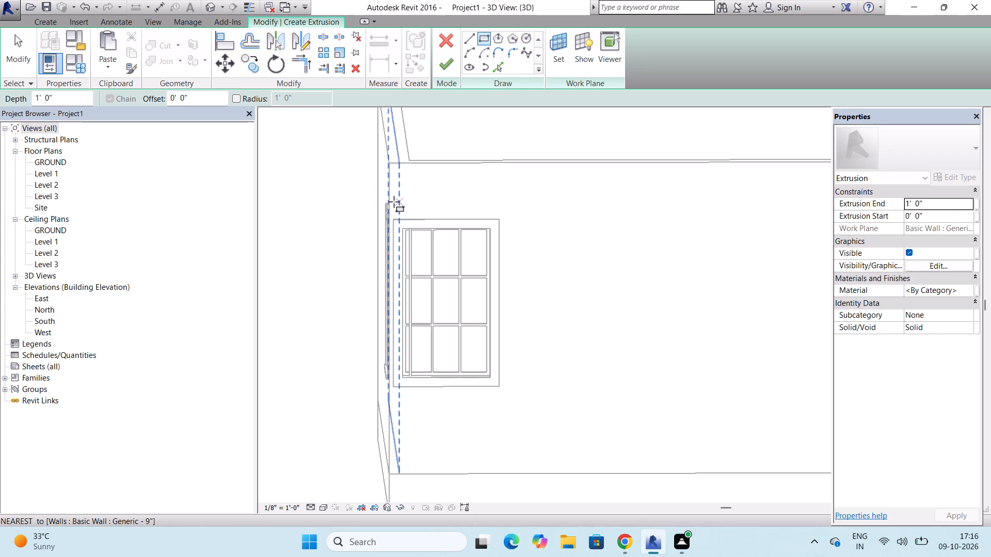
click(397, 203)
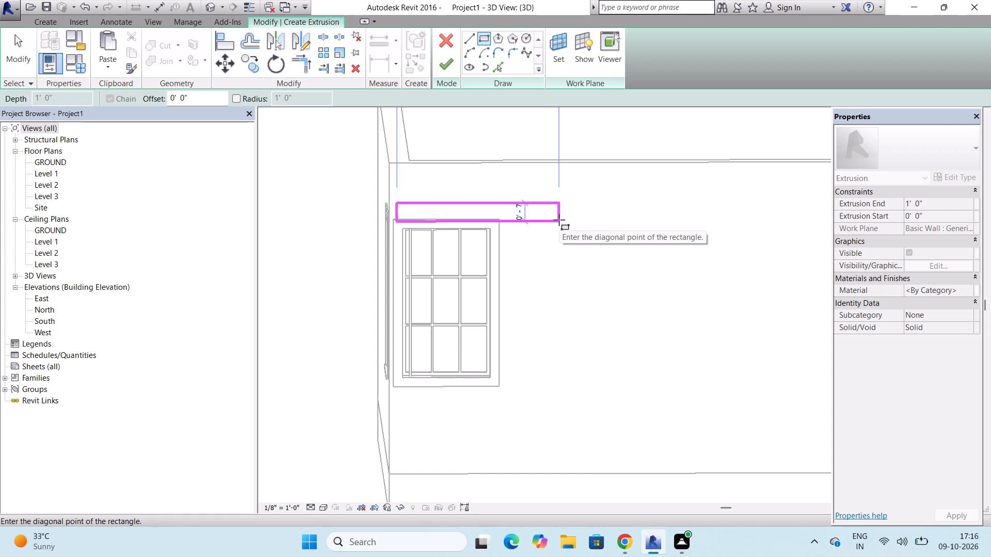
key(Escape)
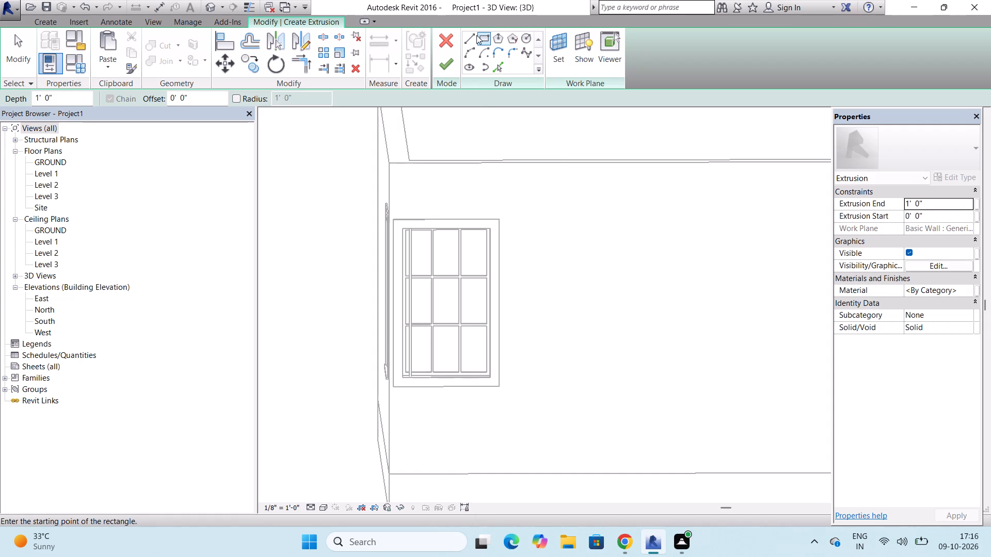
Set the extrusion sketch's work plane by picking the west wall's face at the southwest corner.
click(474, 36)
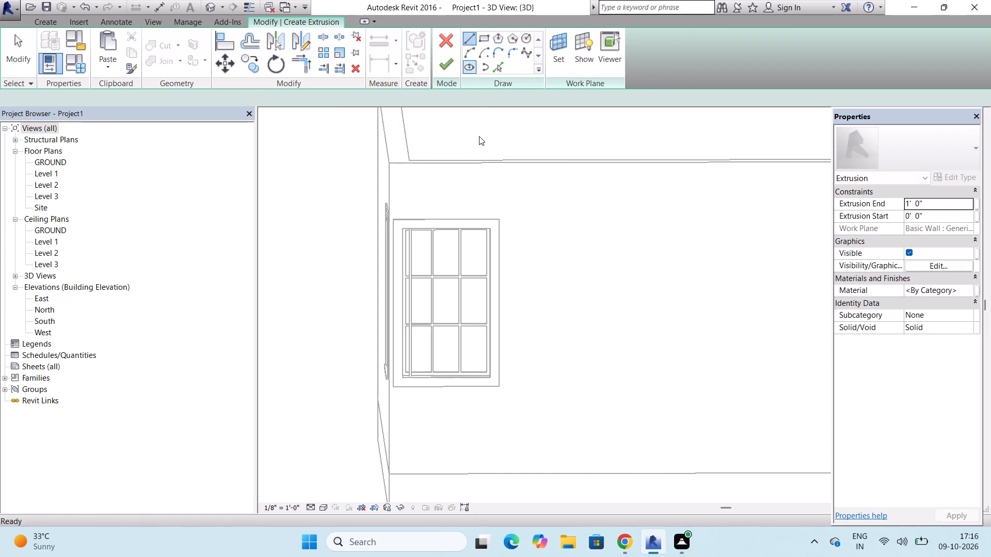
scroll(478, 184, down, 3)
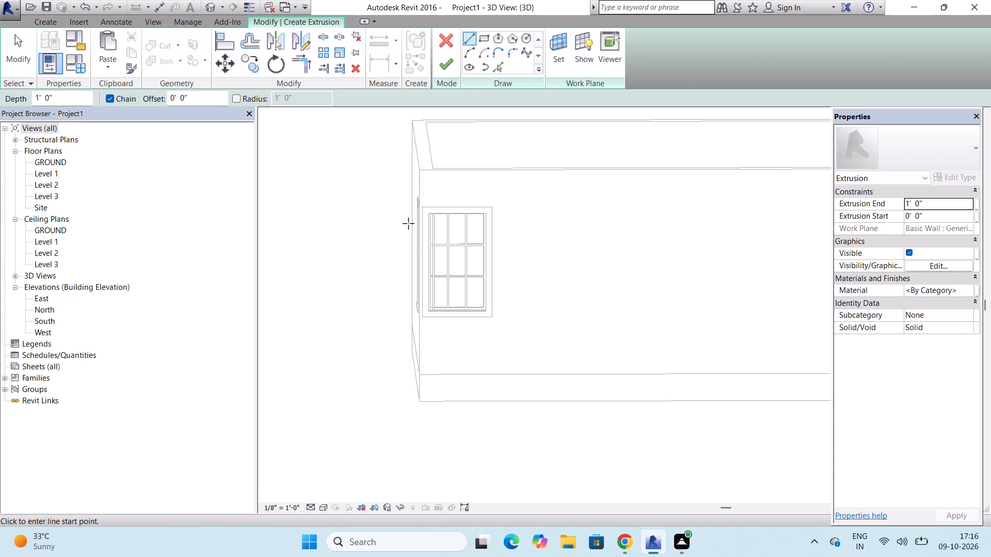
shift+middle_click(407, 217)
shift+middle_click(407, 217)
shift+middle_drag(410, 217, 473, 223)
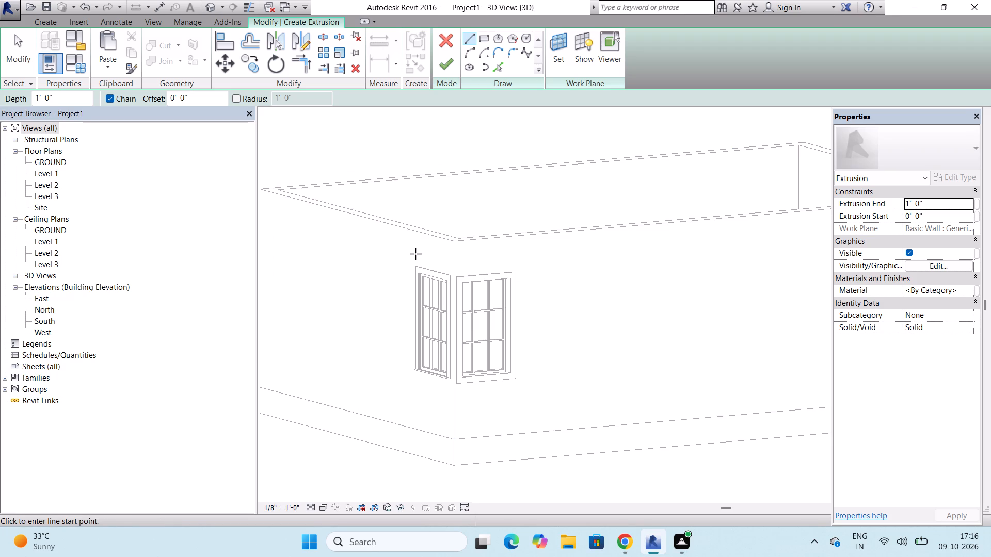
scroll(415, 255, up, 3)
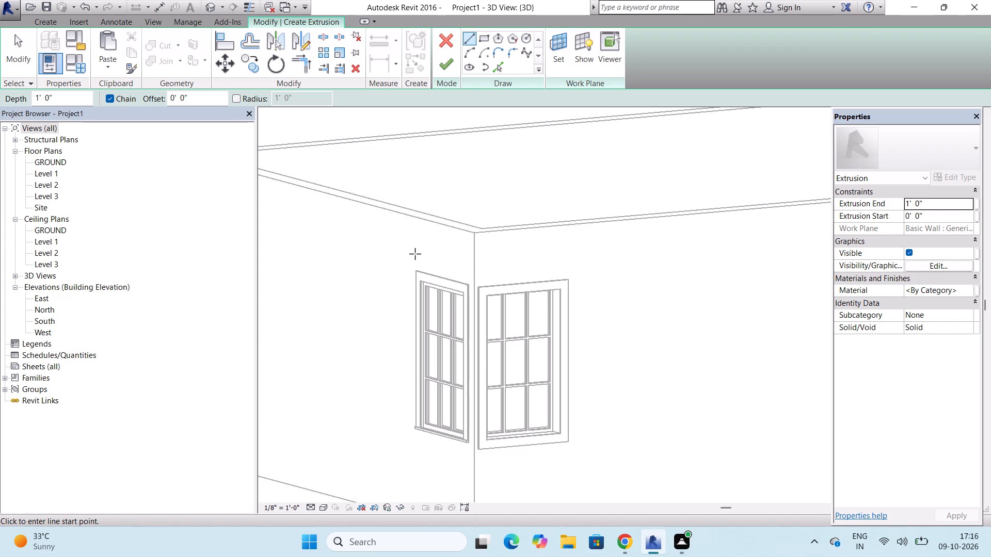
click(553, 57)
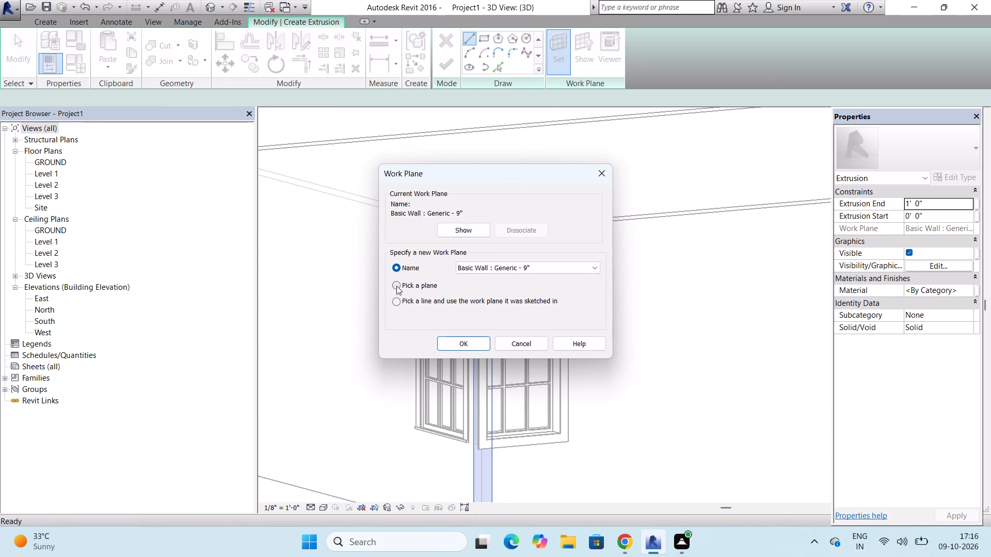
click(396, 286)
click(442, 352)
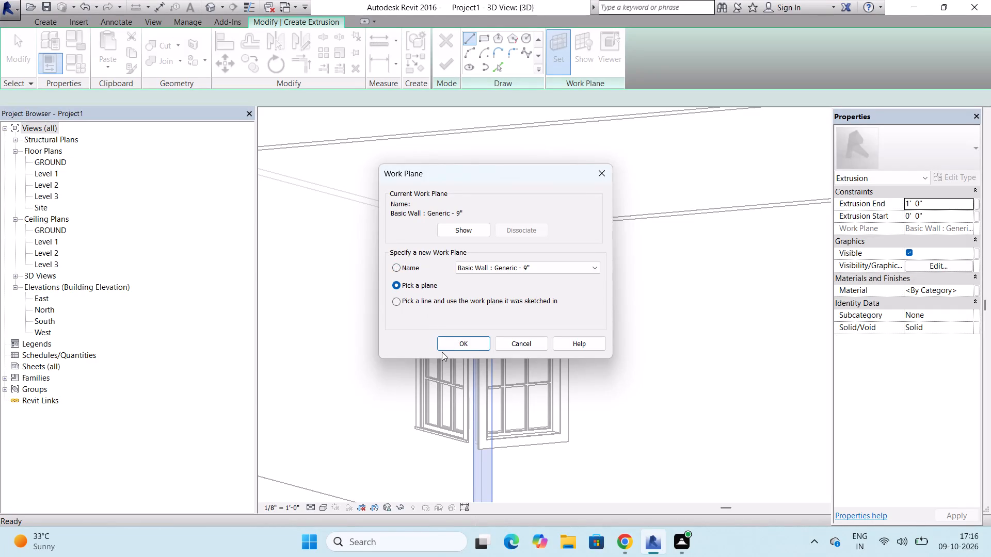
click(445, 339)
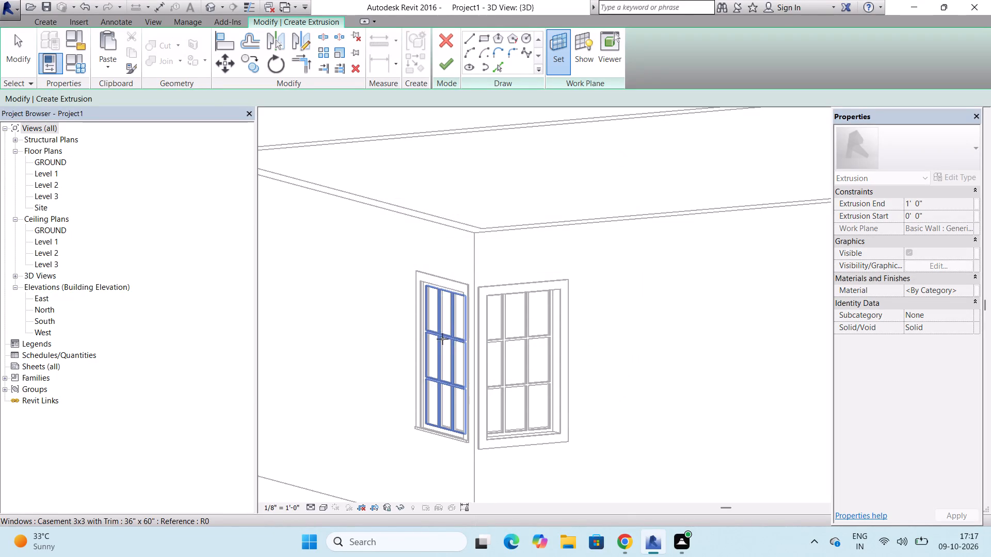
click(471, 234)
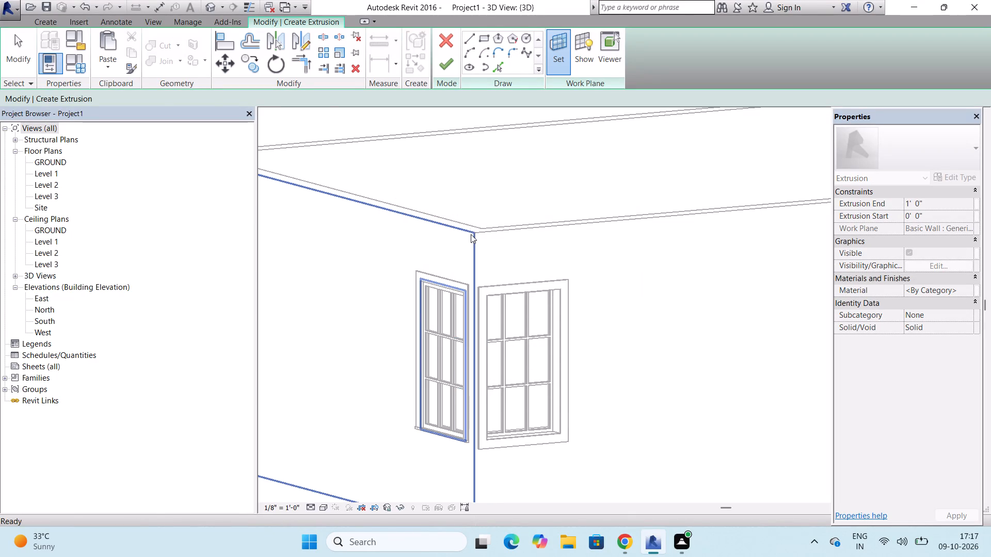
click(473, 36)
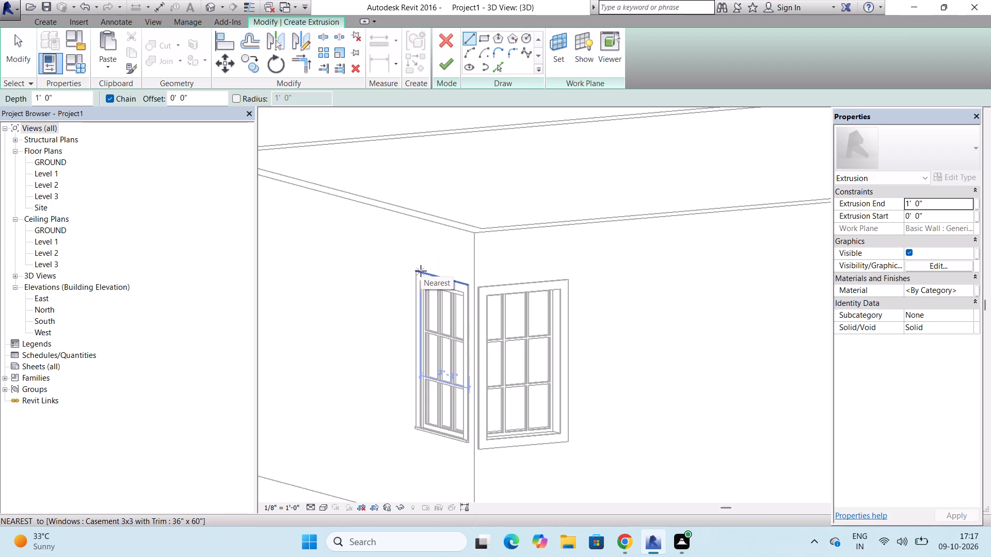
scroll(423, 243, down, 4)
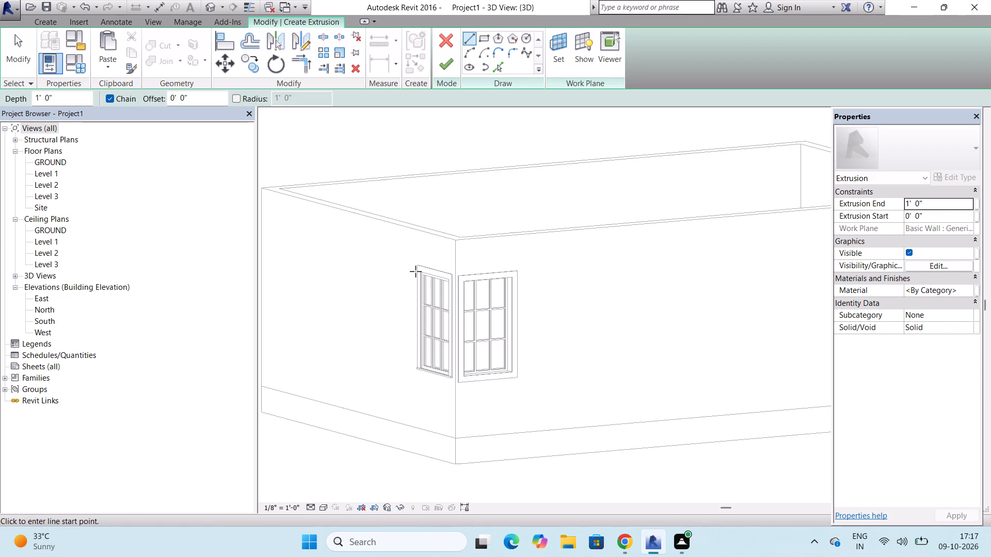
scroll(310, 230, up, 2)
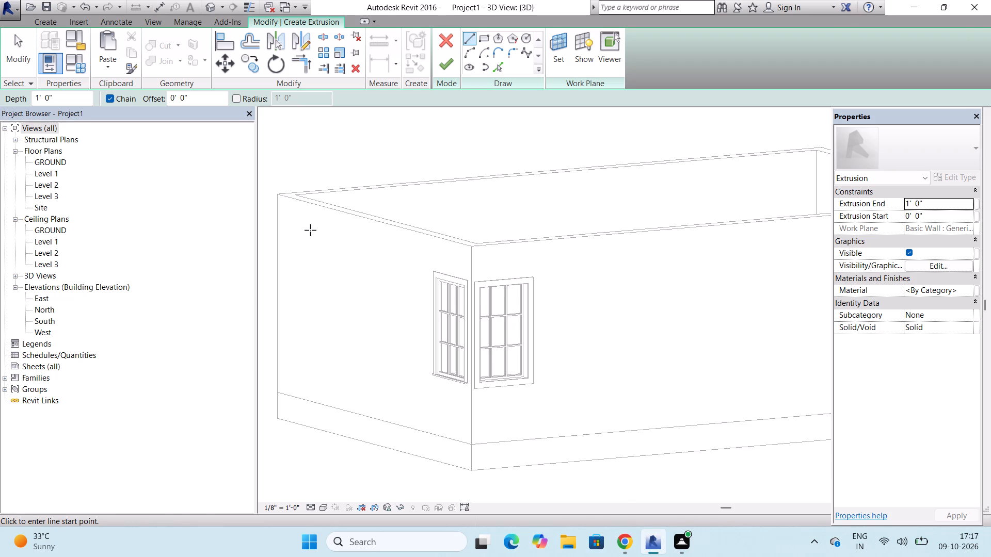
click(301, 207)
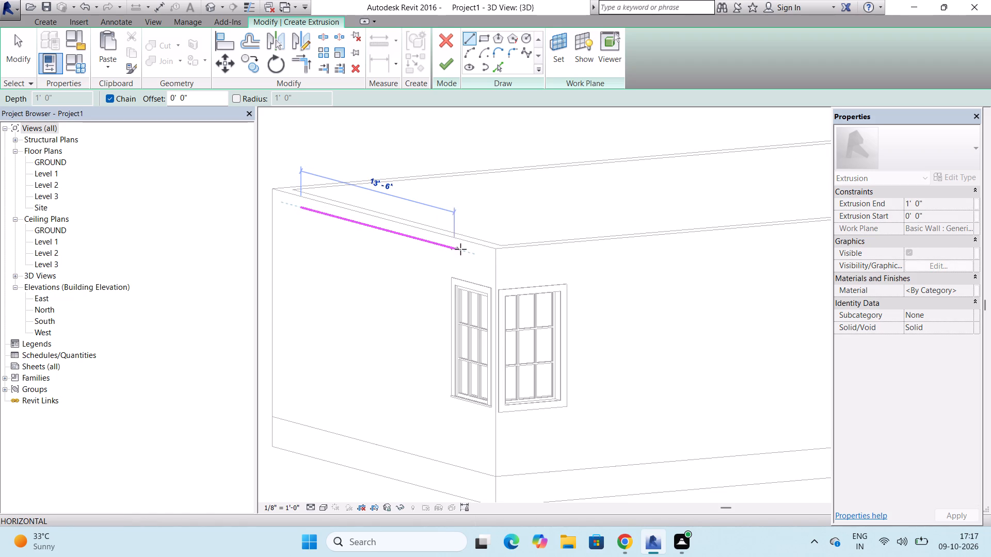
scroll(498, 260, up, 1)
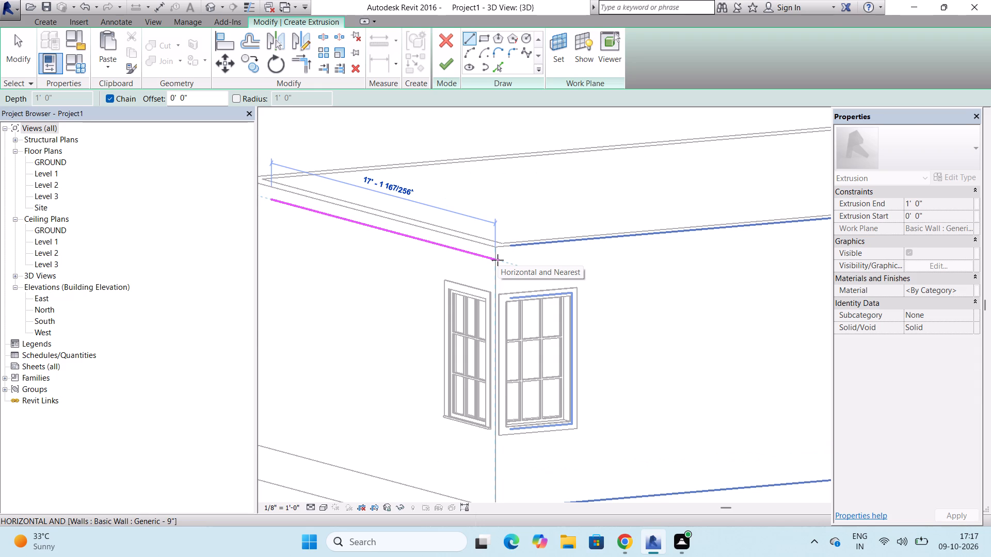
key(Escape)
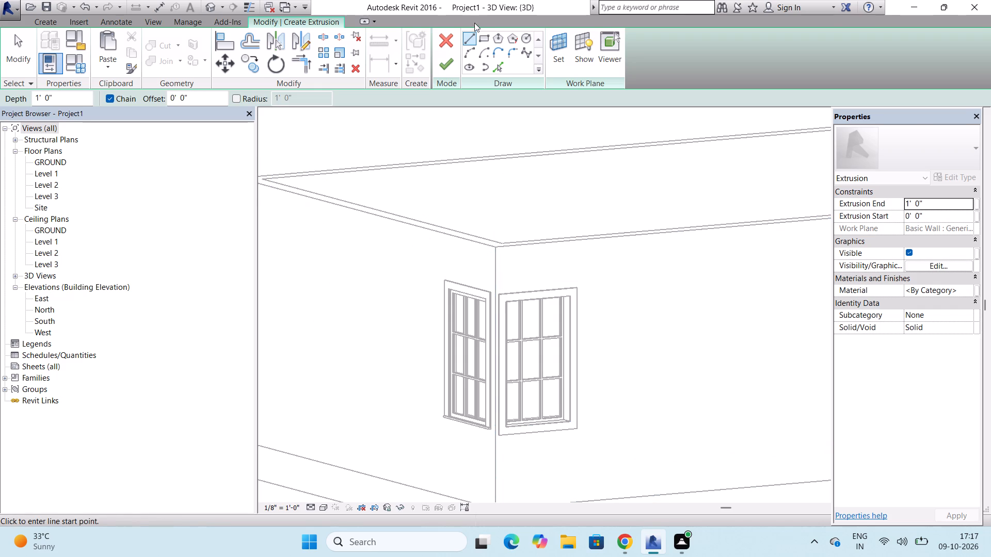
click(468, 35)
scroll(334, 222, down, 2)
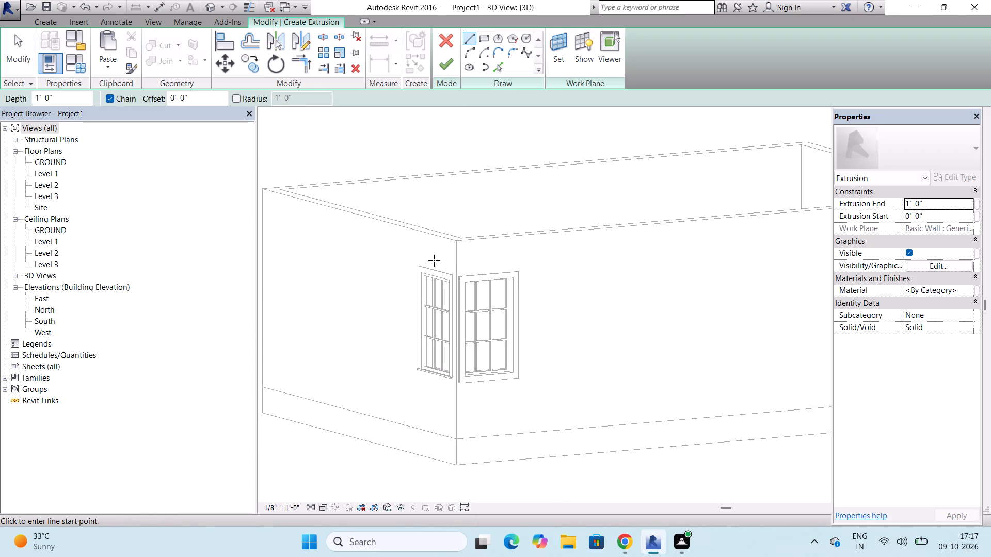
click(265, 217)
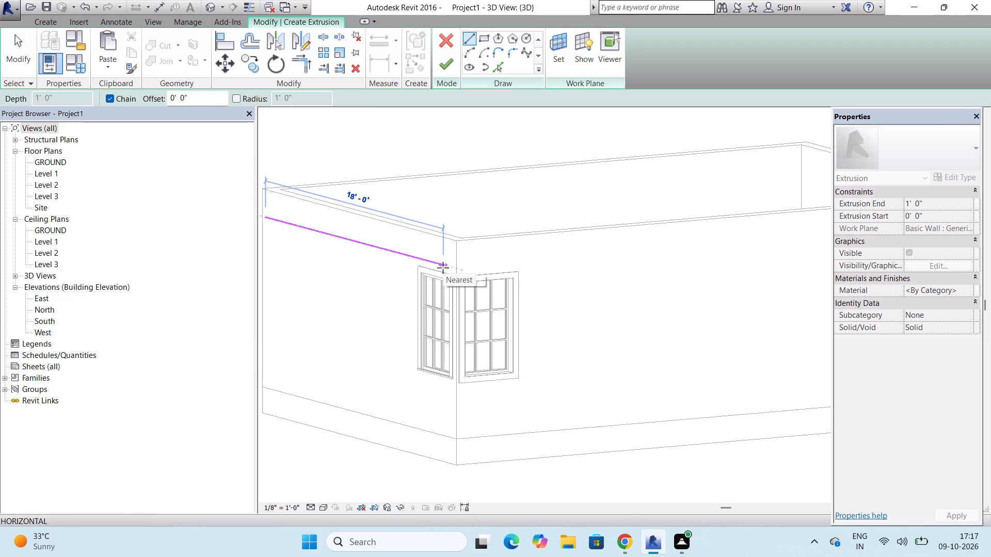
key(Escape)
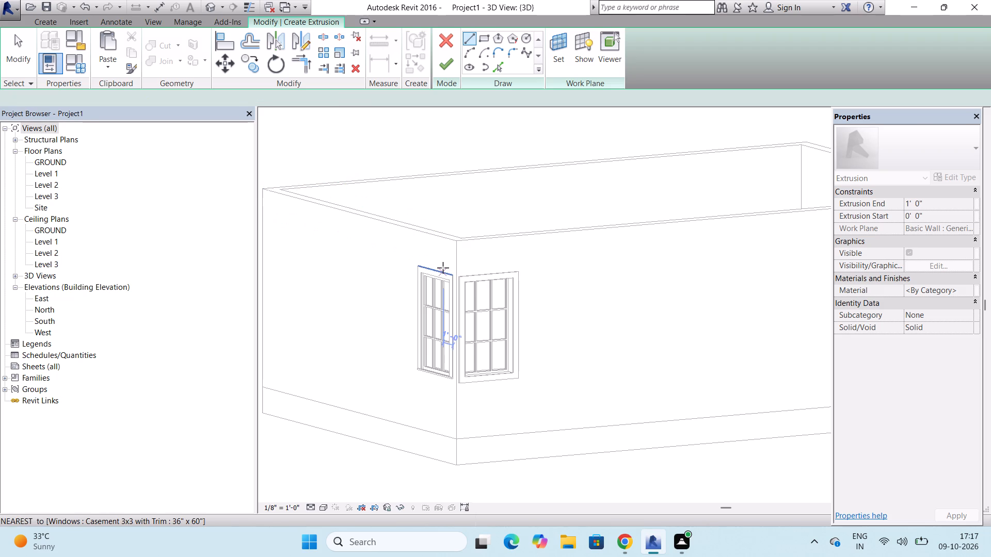
Sketch a horizontal line 19'-0" long across the west wall, above its window, ending at the southwest corner.
scroll(443, 268, down, 2)
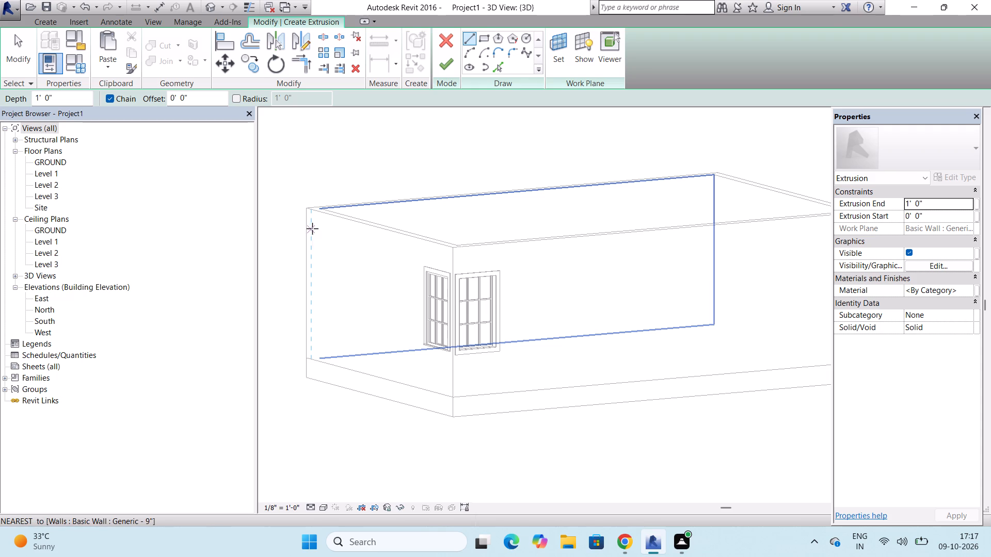
click(313, 224)
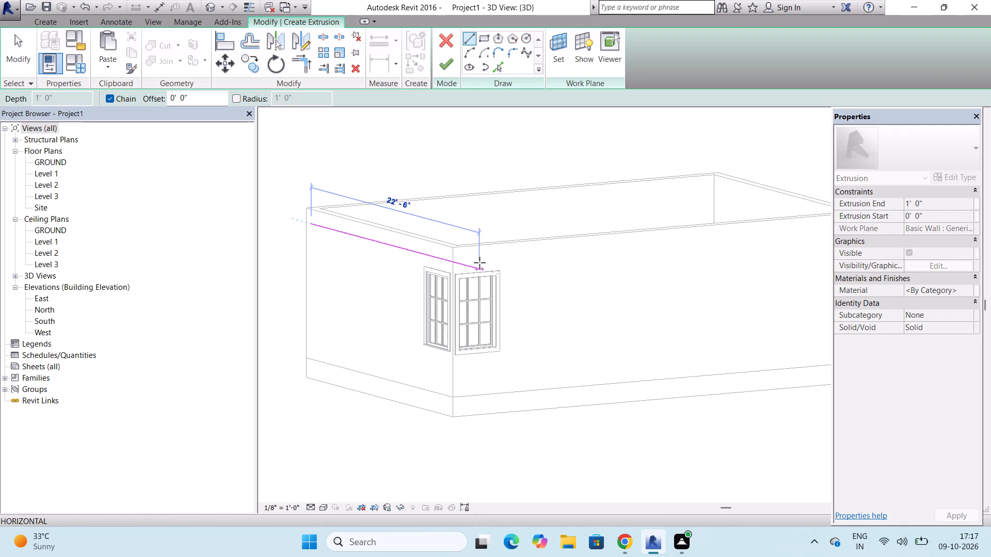
scroll(454, 256, up, 3)
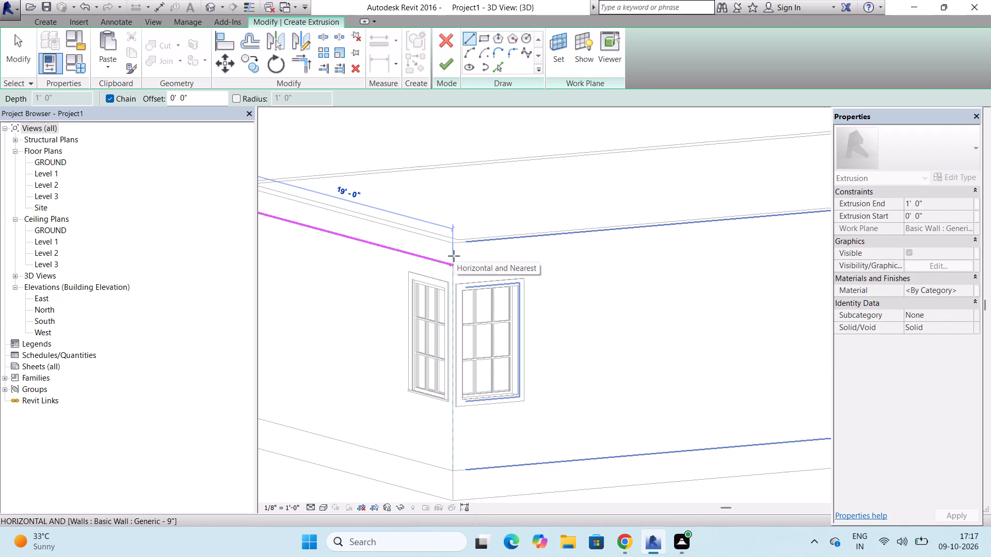
click(453, 265)
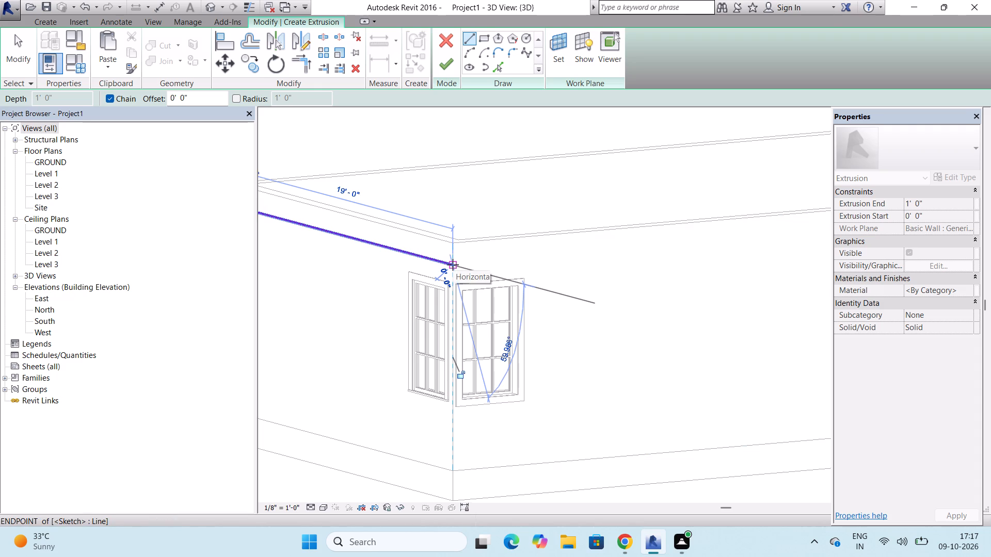
right_click(453, 265)
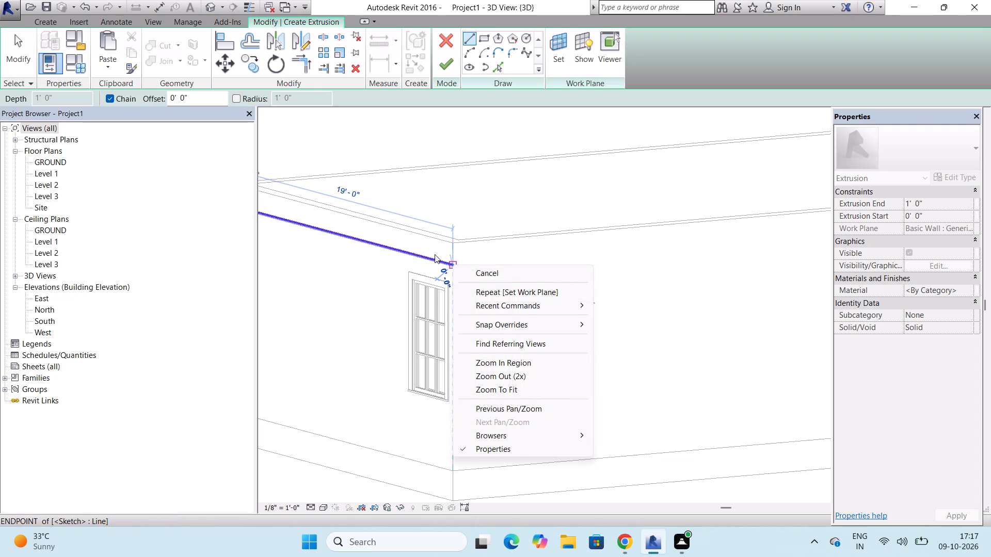
key(Escape)
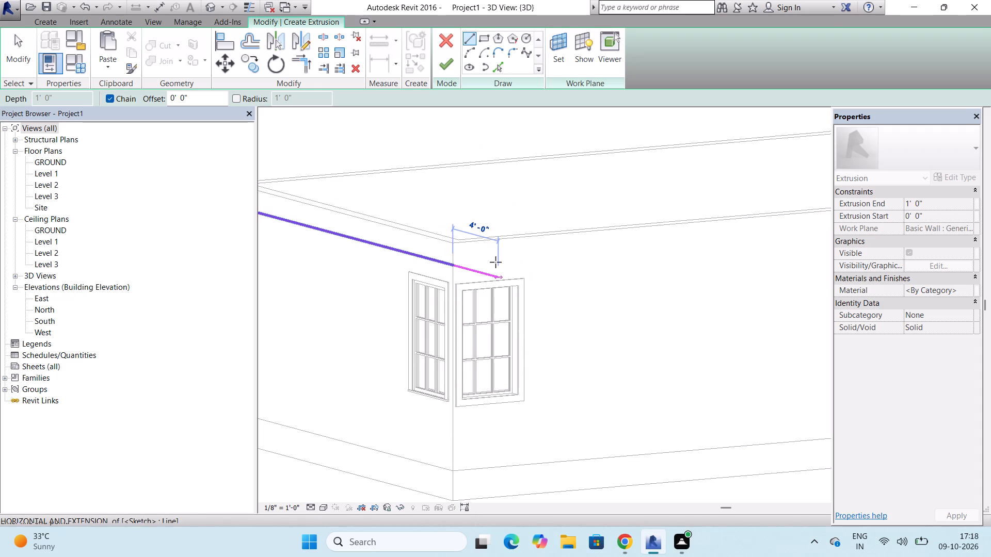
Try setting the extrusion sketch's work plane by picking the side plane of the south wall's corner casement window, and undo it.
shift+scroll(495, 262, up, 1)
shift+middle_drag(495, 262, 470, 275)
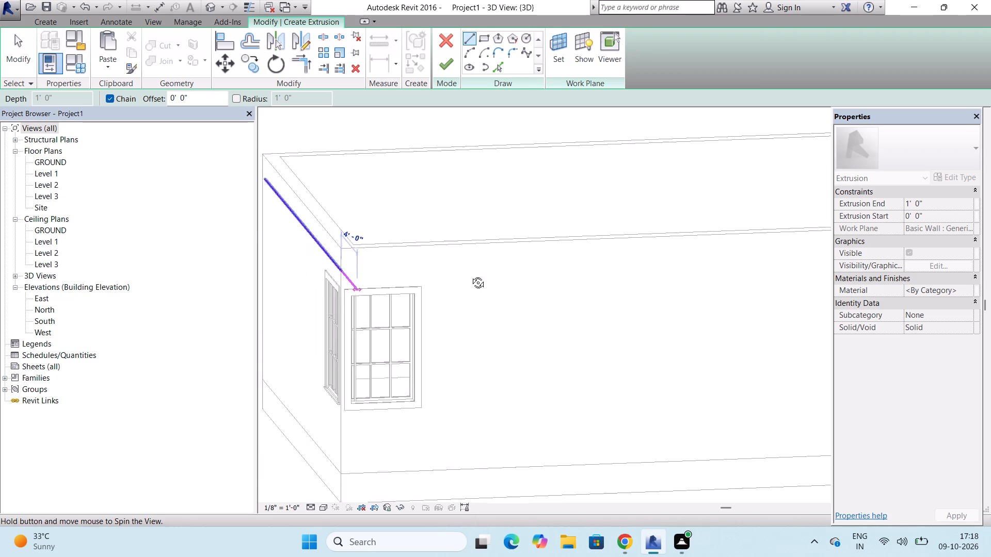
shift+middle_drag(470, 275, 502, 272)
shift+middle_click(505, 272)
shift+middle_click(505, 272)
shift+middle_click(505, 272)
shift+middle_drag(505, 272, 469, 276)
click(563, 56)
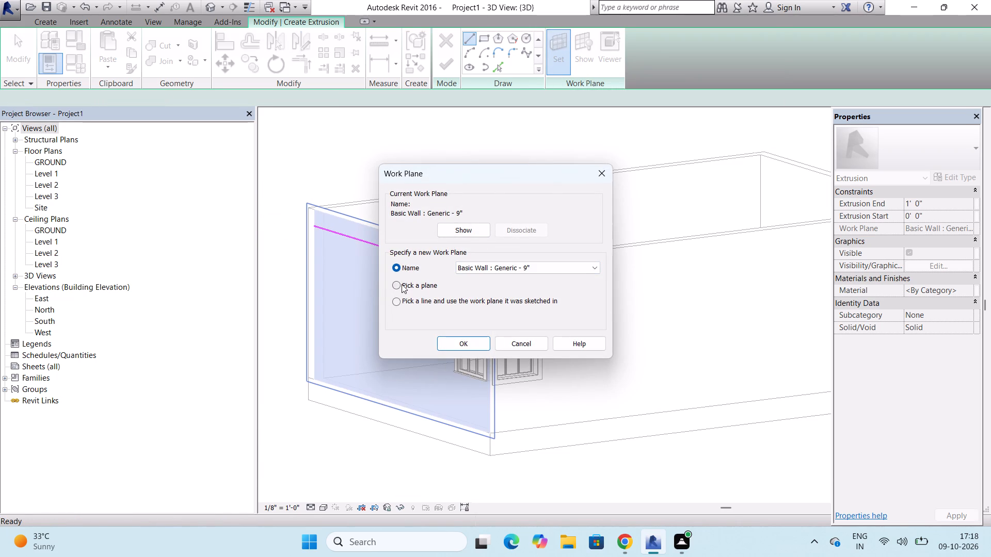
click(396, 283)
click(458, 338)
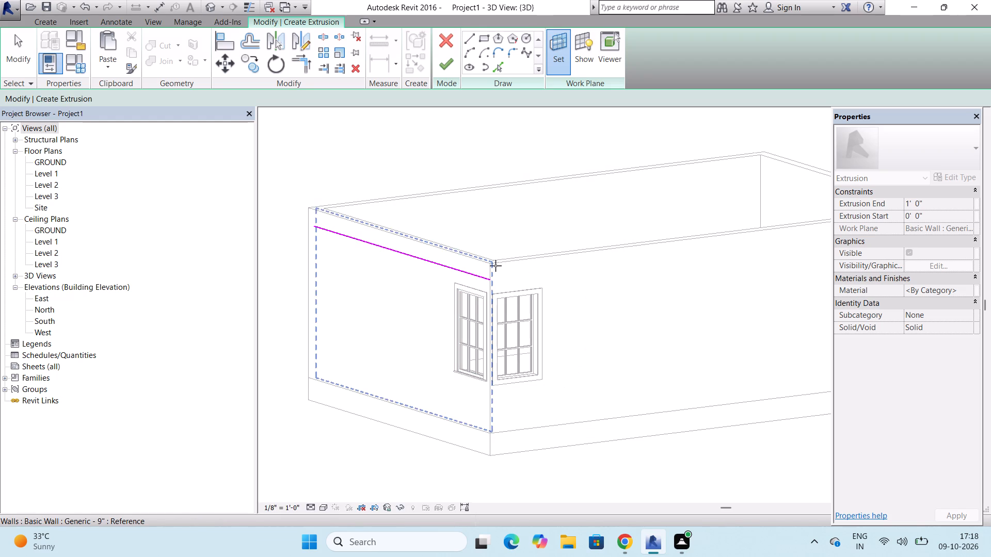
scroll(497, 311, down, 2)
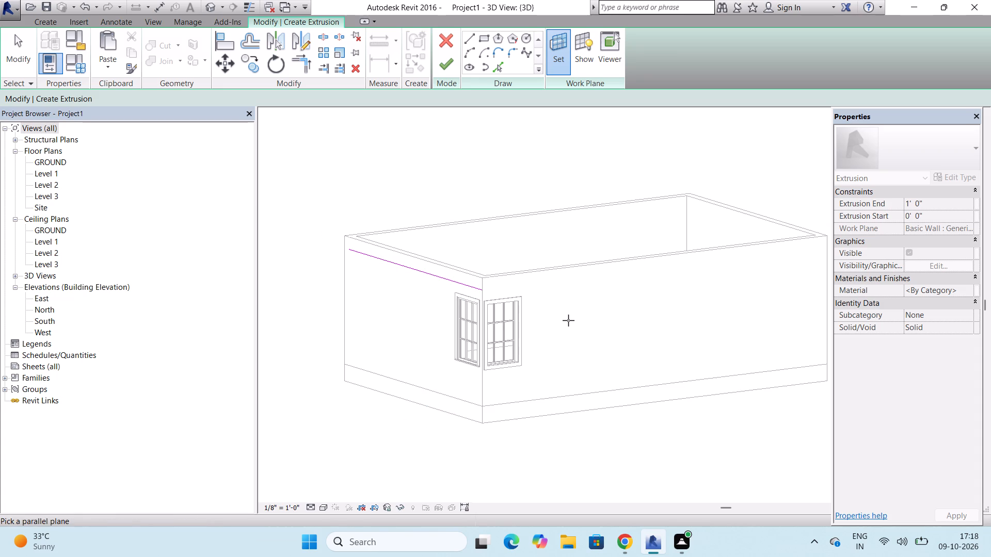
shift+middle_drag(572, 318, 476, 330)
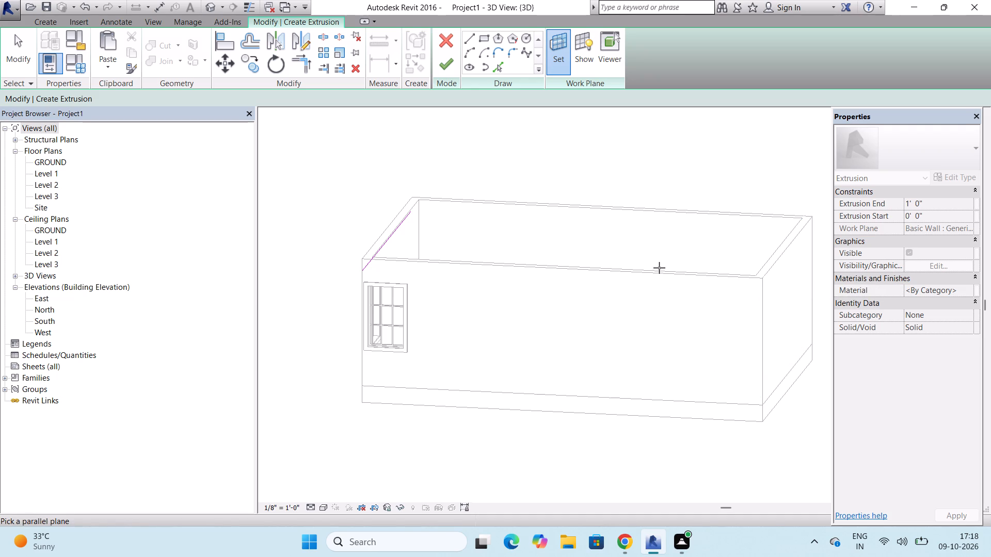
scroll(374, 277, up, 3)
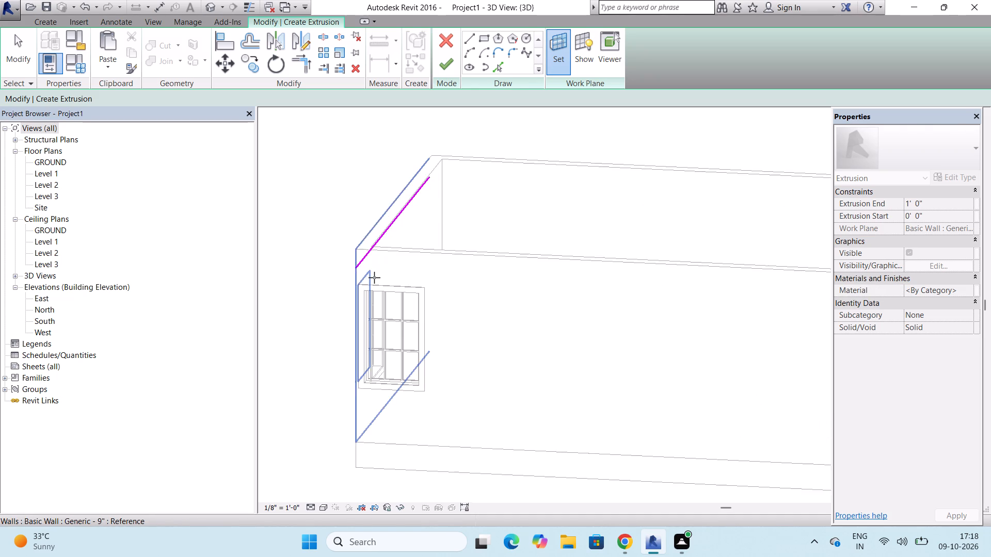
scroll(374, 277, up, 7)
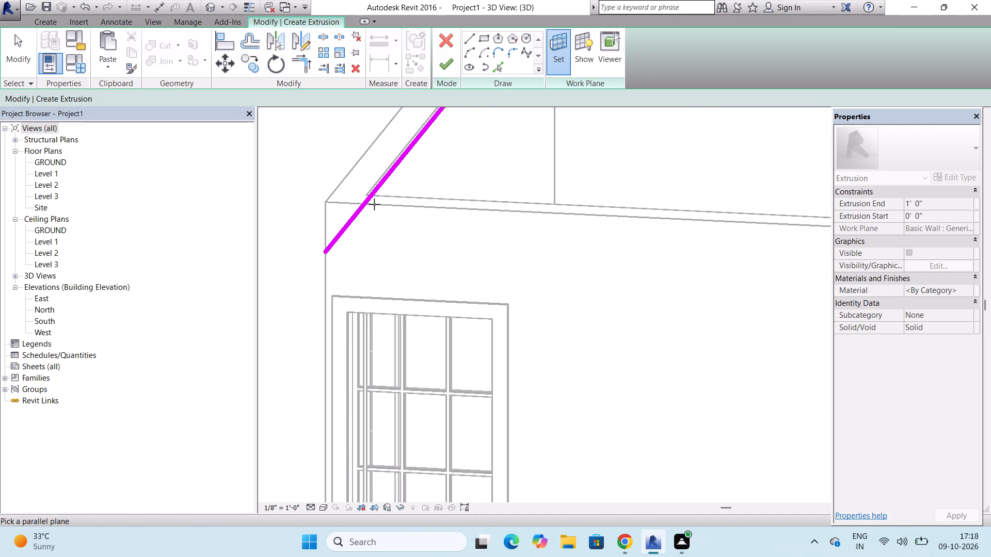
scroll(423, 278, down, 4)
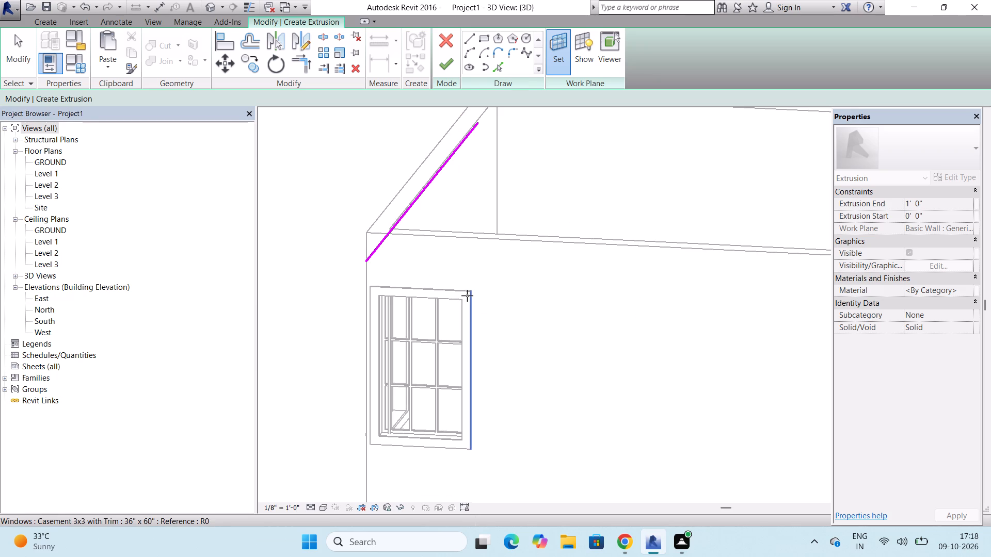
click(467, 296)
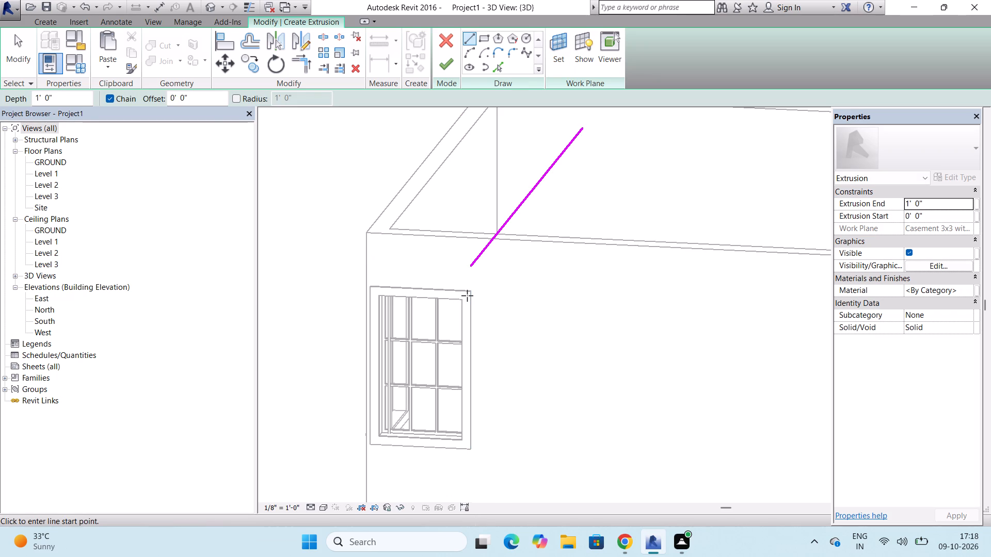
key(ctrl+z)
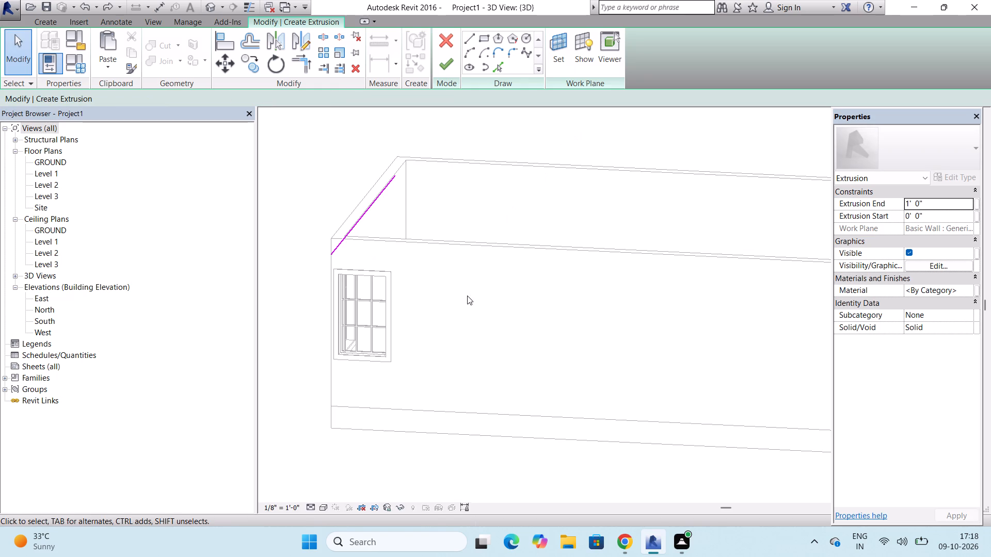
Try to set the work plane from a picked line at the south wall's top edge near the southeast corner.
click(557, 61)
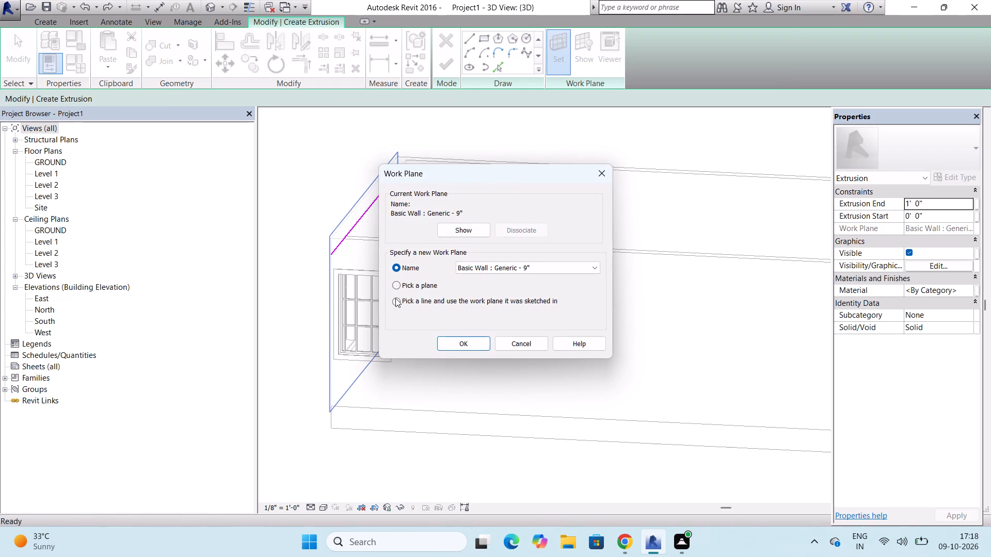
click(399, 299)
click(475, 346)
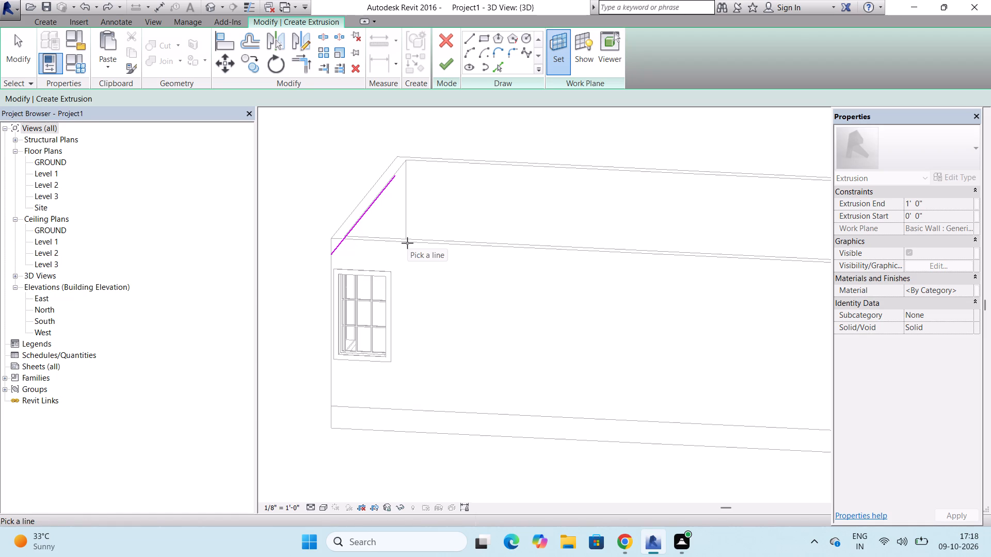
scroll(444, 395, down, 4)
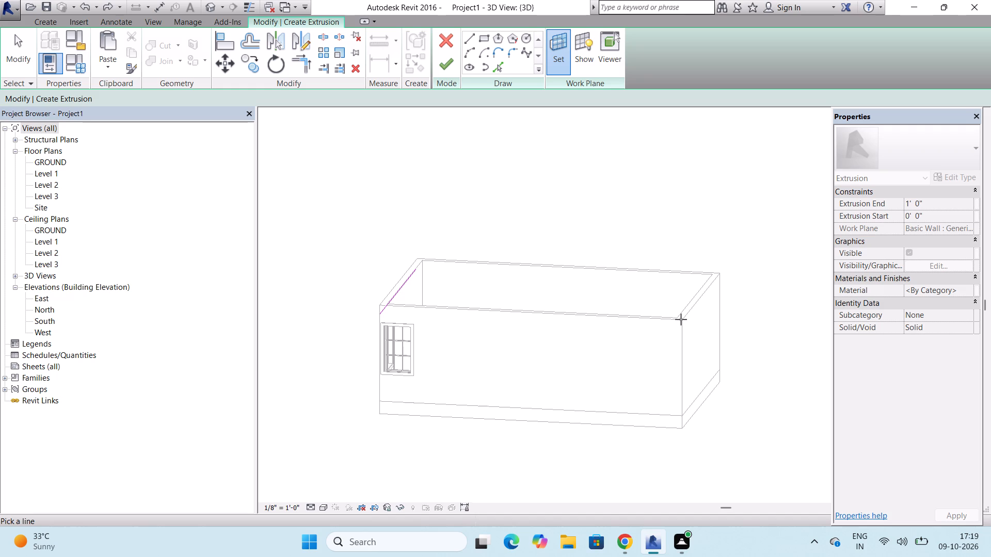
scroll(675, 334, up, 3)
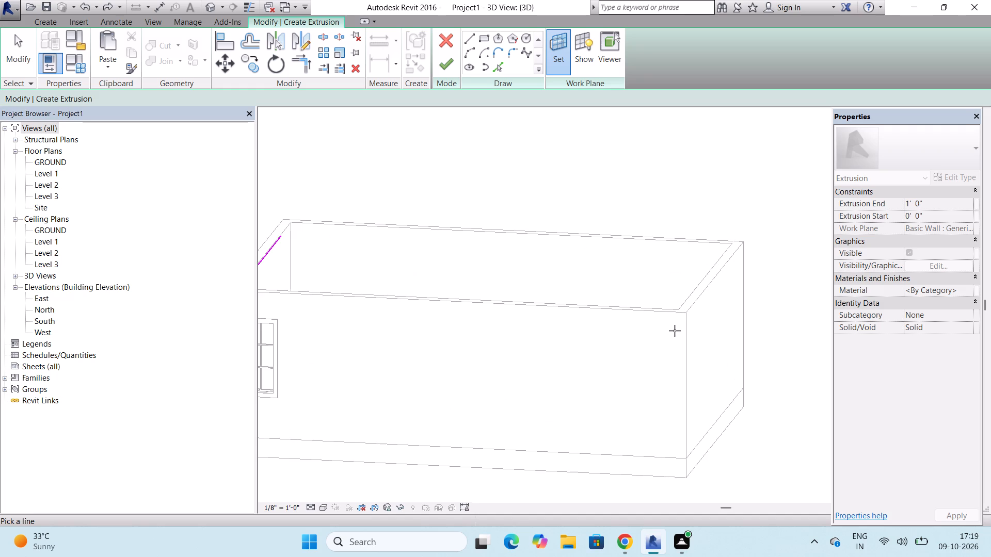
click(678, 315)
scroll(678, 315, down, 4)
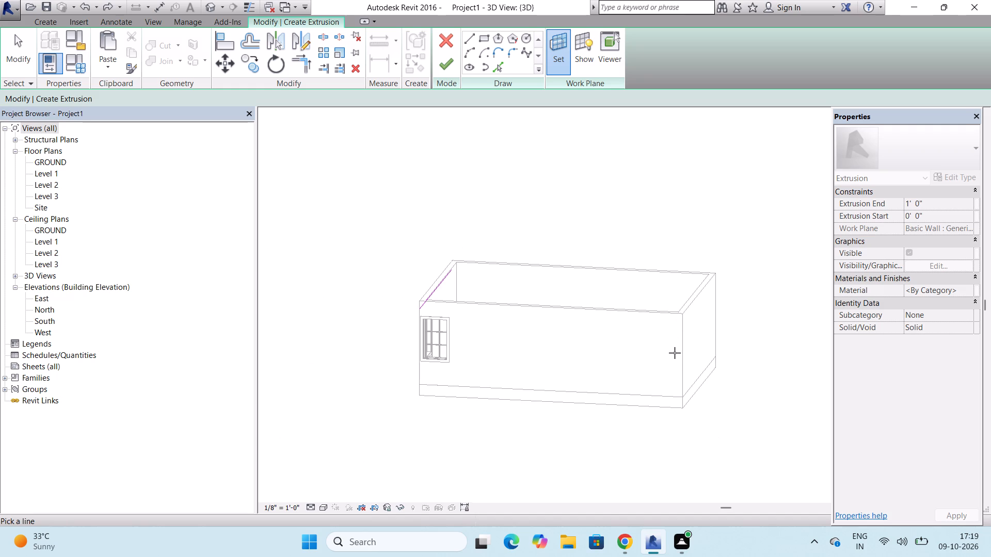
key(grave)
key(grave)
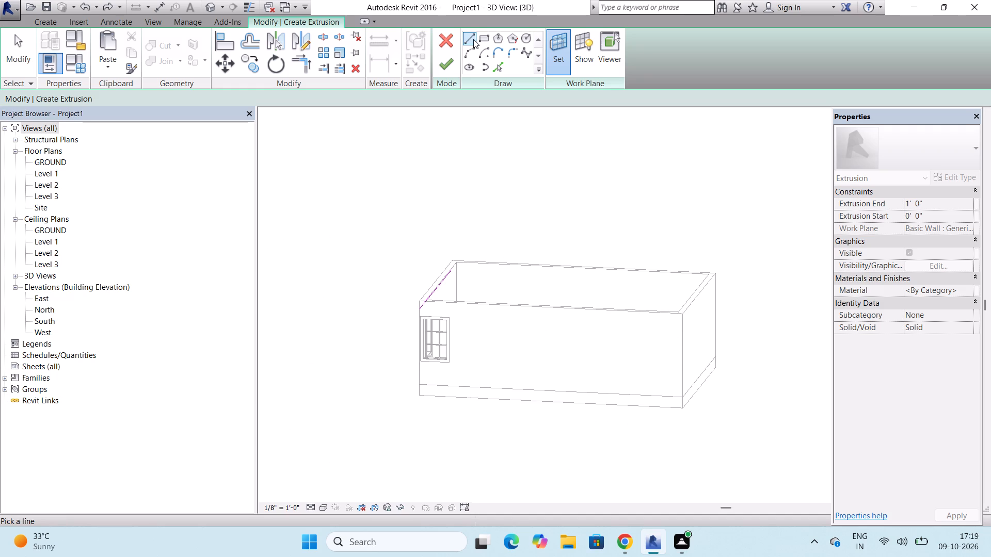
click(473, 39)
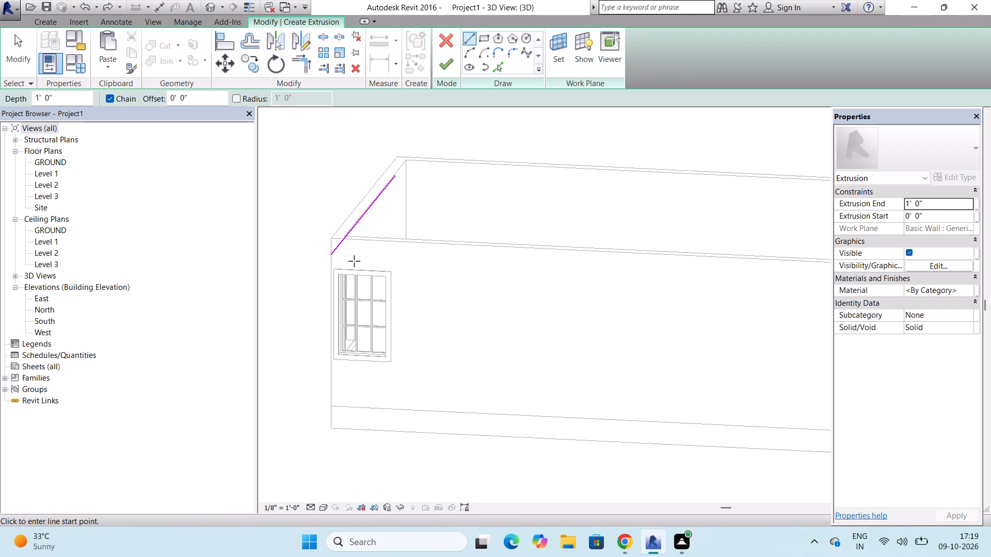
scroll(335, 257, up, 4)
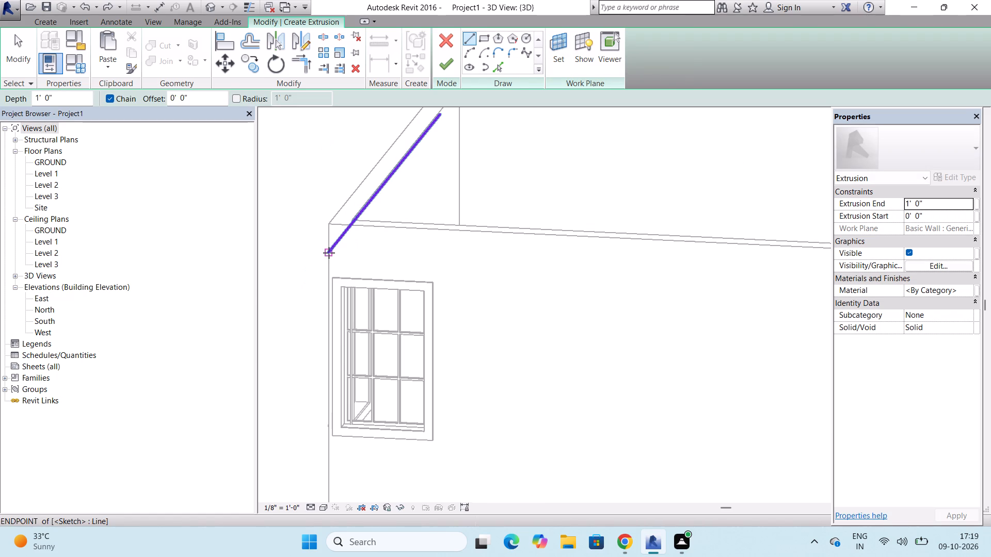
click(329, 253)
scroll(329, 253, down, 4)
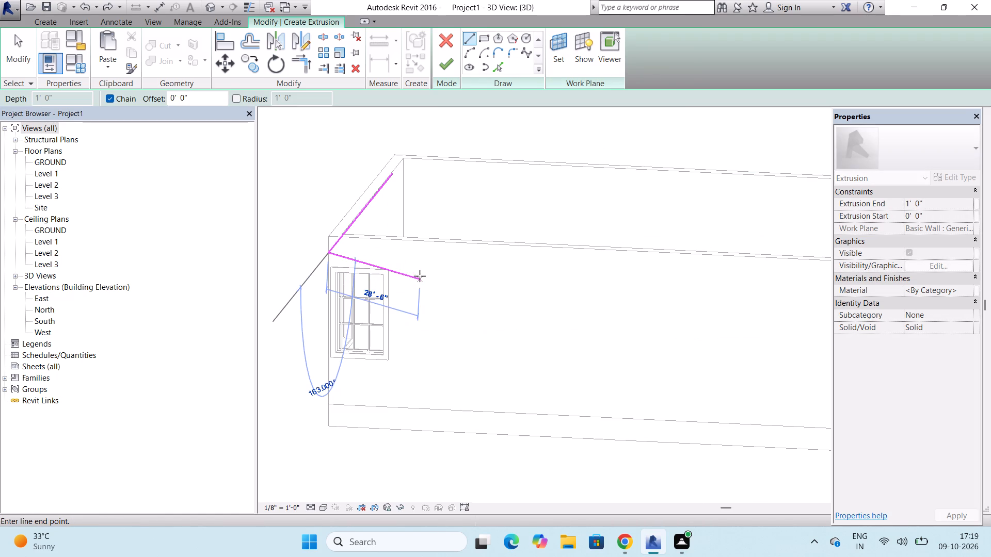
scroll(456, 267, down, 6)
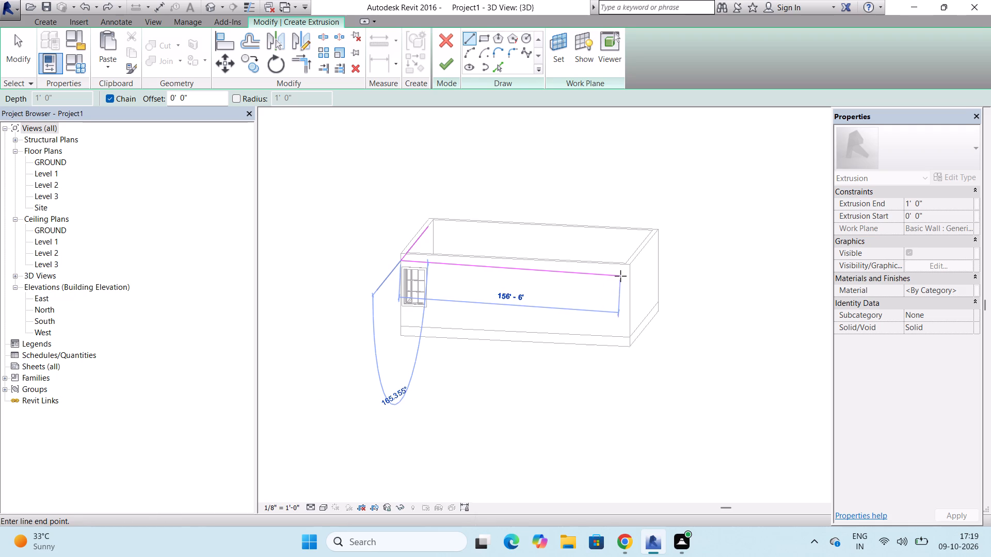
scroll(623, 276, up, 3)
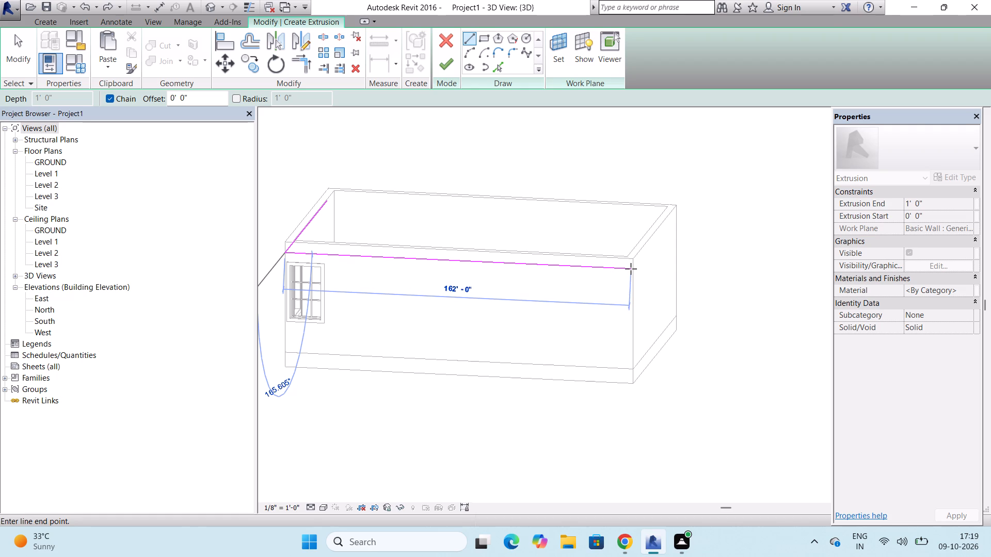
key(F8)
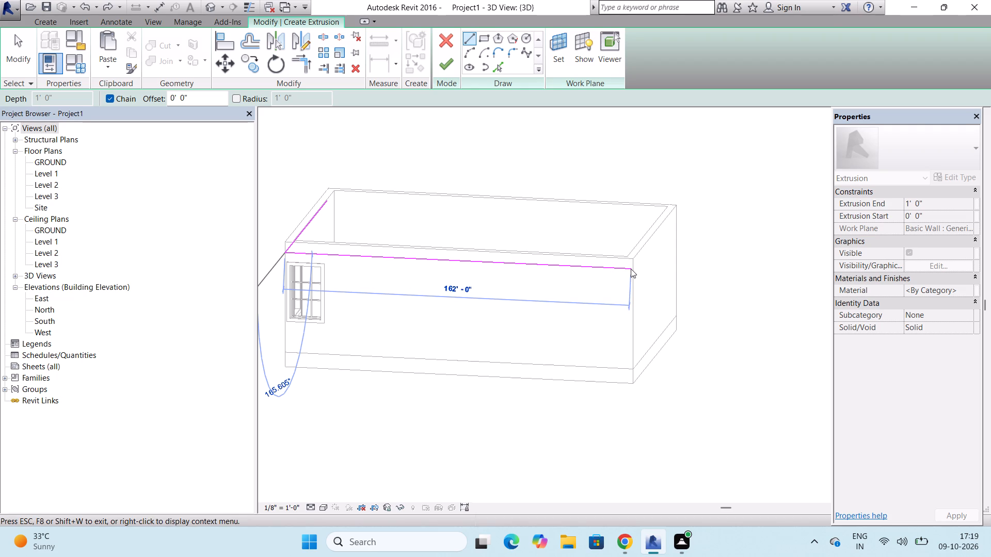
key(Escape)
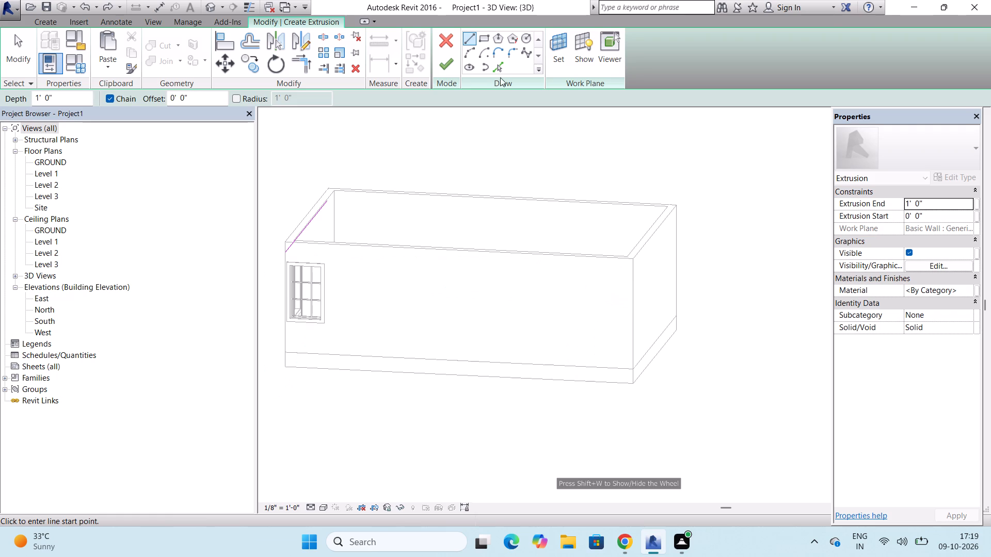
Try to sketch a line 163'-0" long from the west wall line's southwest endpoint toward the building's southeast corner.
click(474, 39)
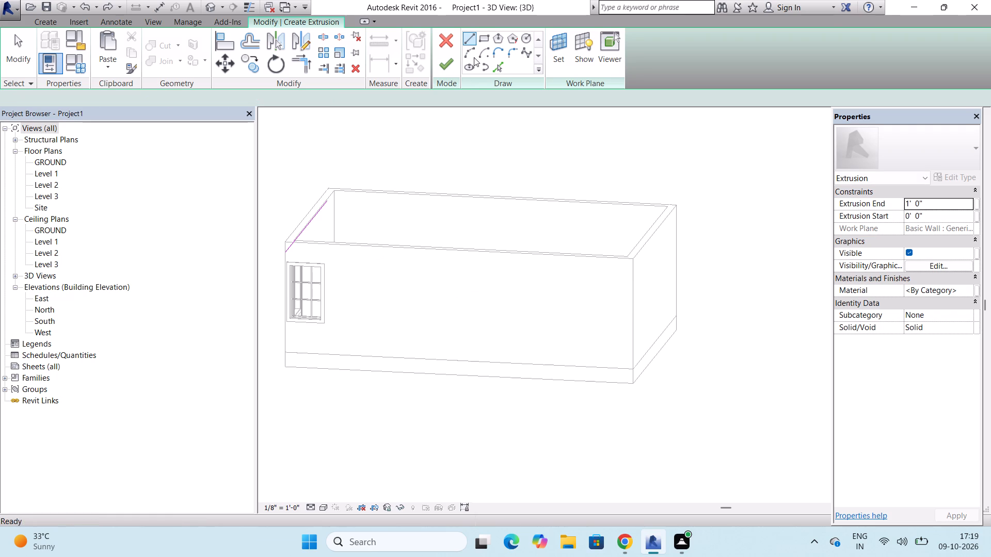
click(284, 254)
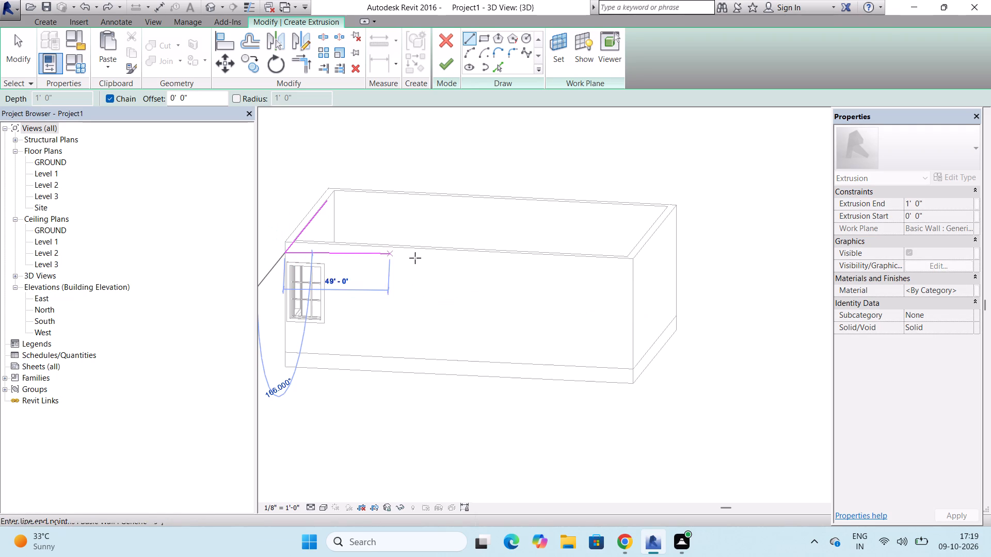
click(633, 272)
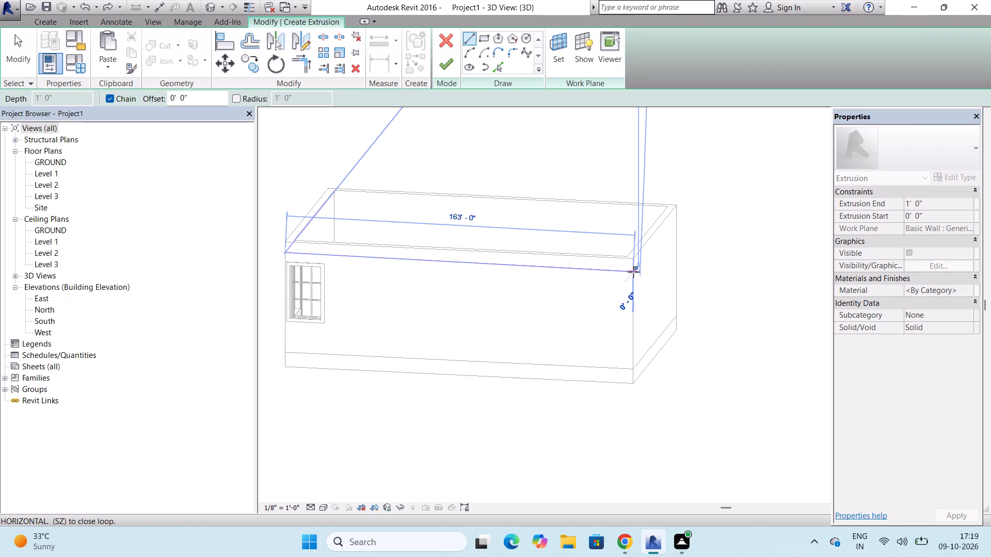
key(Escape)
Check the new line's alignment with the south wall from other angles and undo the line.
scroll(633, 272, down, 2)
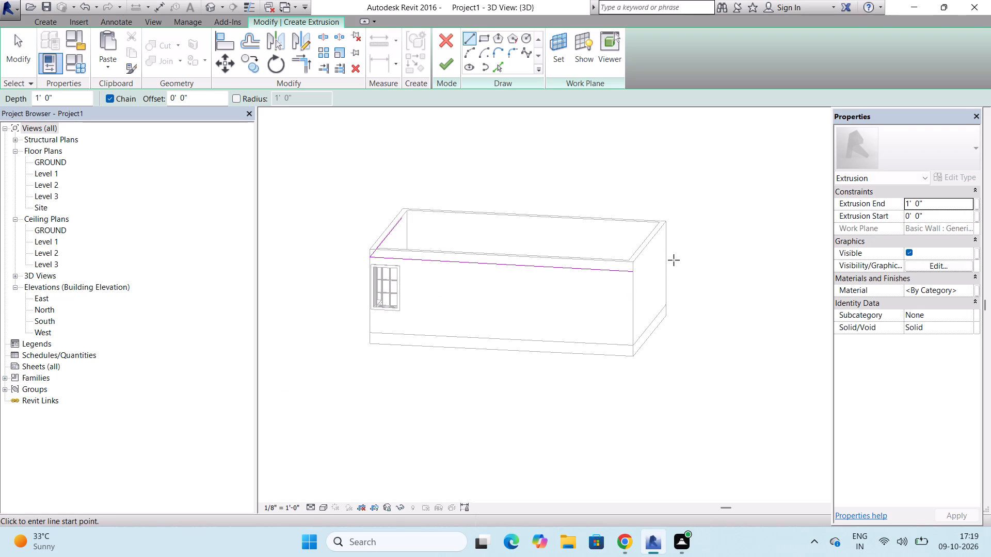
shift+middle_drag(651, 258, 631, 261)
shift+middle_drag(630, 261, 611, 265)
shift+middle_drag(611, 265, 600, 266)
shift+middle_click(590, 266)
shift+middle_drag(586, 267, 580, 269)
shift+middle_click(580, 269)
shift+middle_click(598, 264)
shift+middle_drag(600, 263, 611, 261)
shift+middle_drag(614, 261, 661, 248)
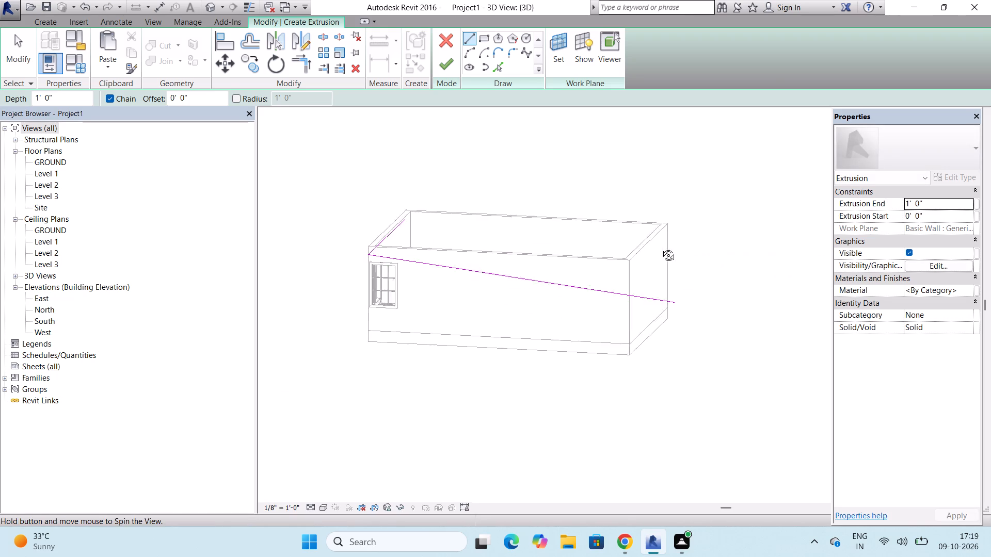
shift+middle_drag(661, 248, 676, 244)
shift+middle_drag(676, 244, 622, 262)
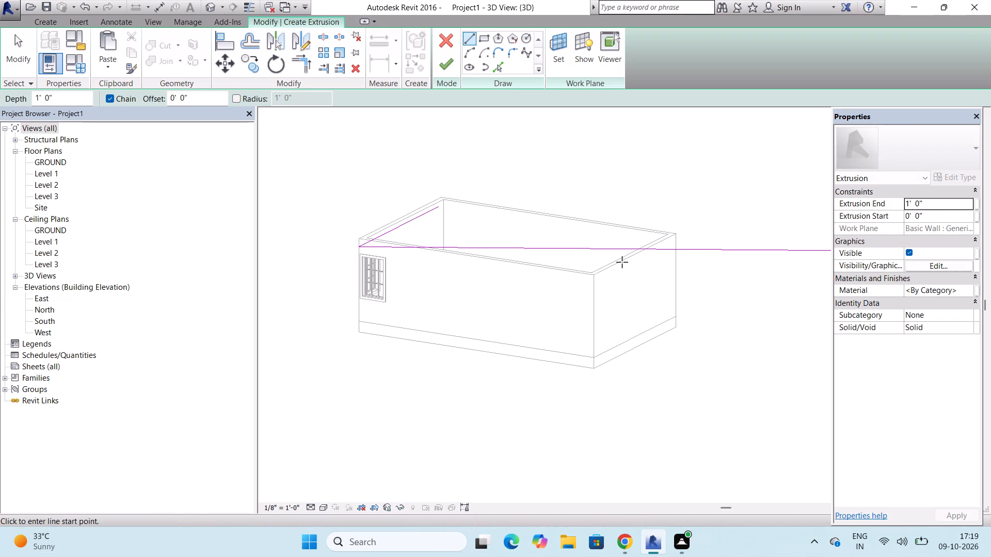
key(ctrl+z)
Show the active work plane of the extrusion sketch.
scroll(622, 260, down, 3)
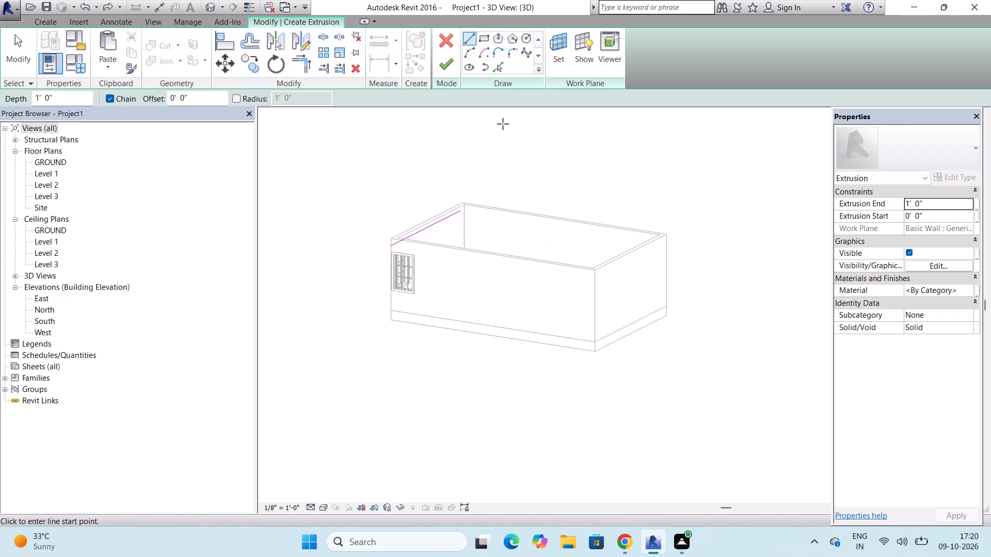
click(588, 45)
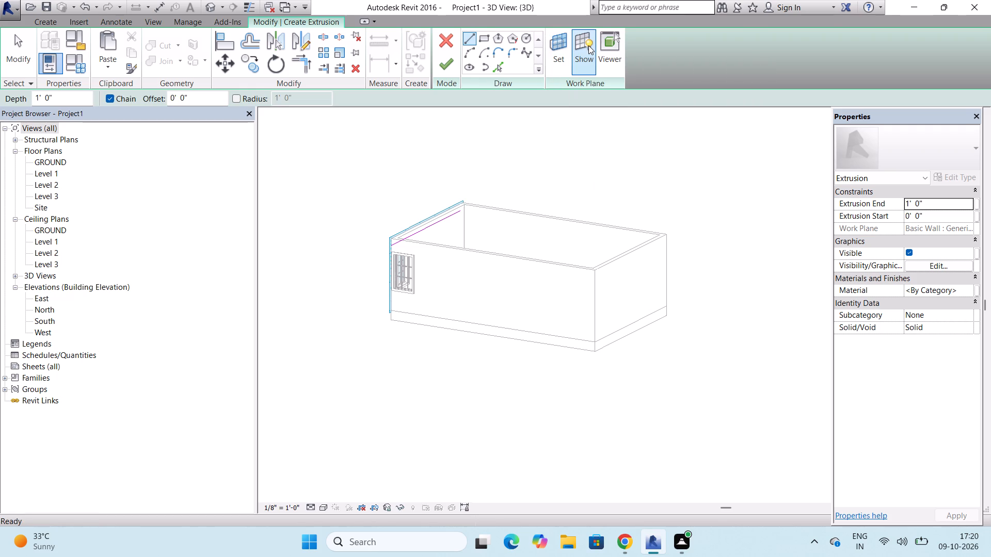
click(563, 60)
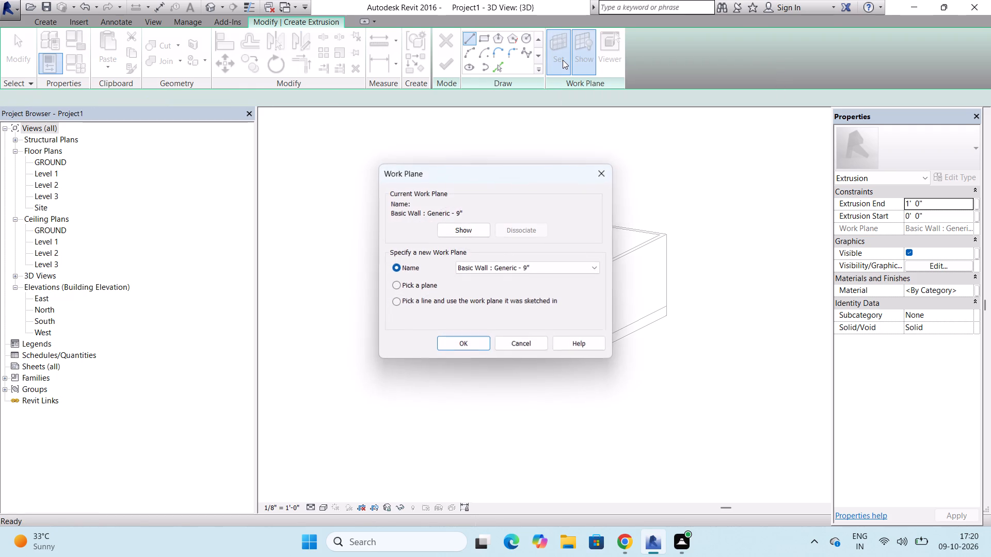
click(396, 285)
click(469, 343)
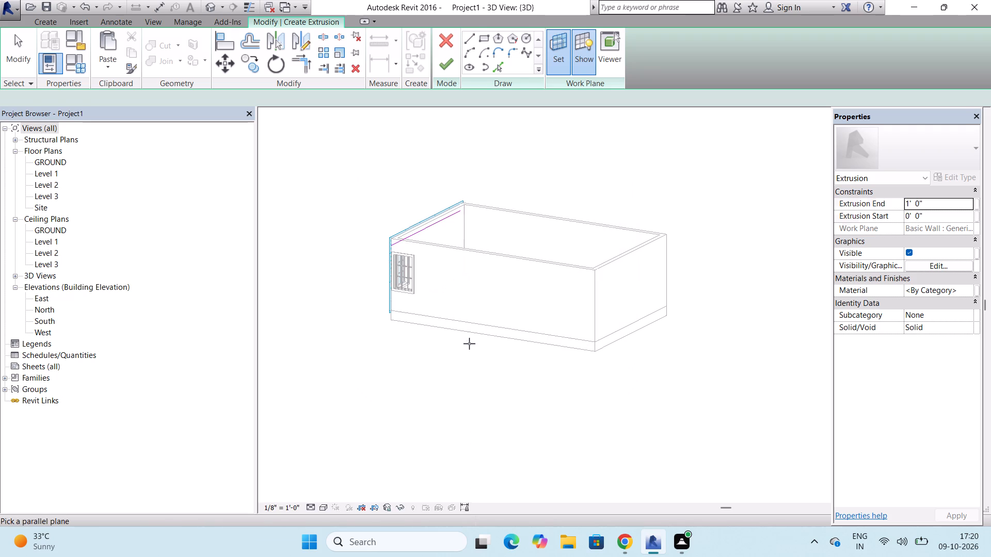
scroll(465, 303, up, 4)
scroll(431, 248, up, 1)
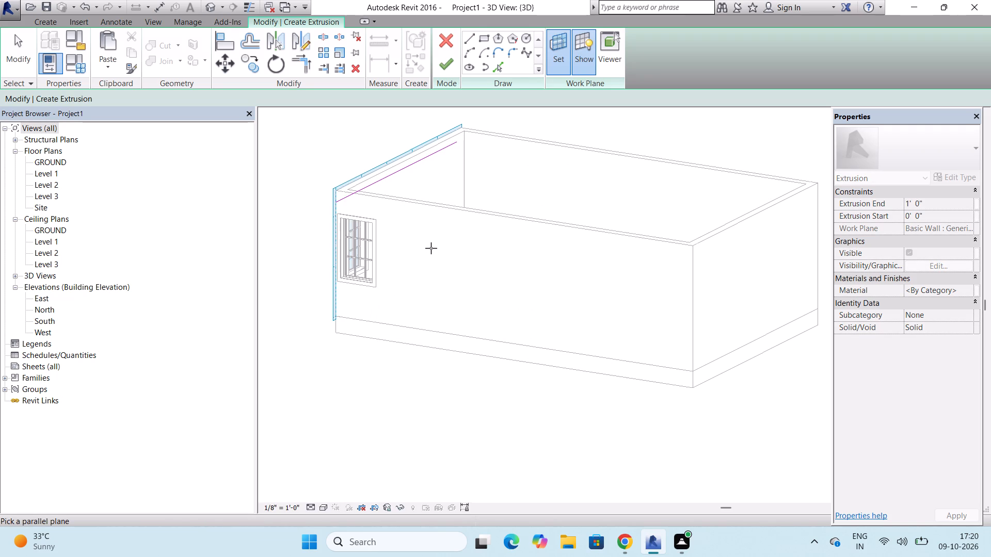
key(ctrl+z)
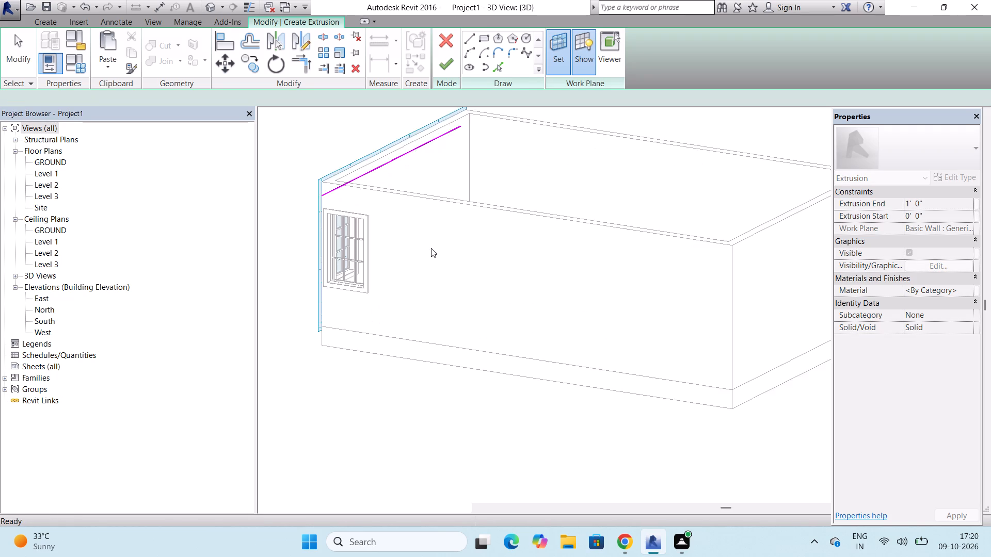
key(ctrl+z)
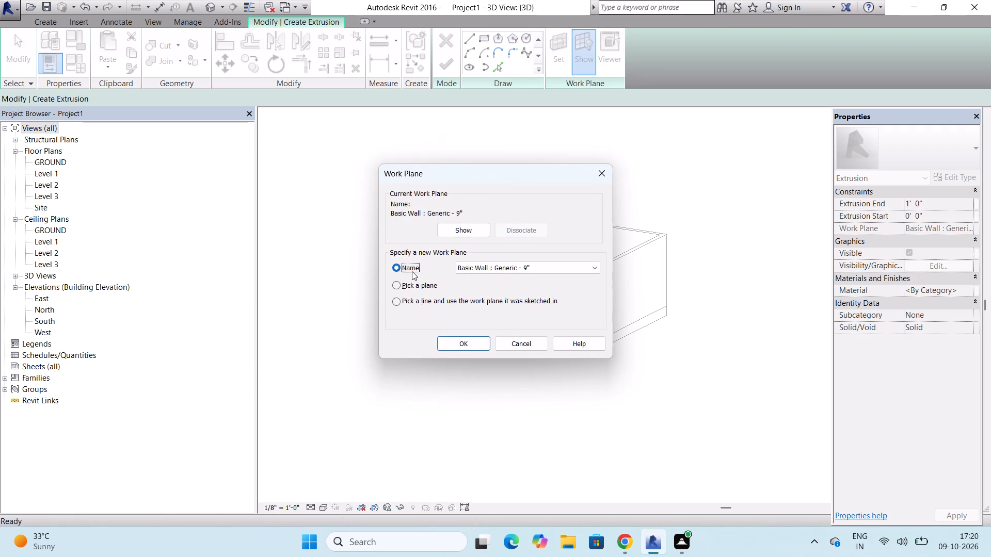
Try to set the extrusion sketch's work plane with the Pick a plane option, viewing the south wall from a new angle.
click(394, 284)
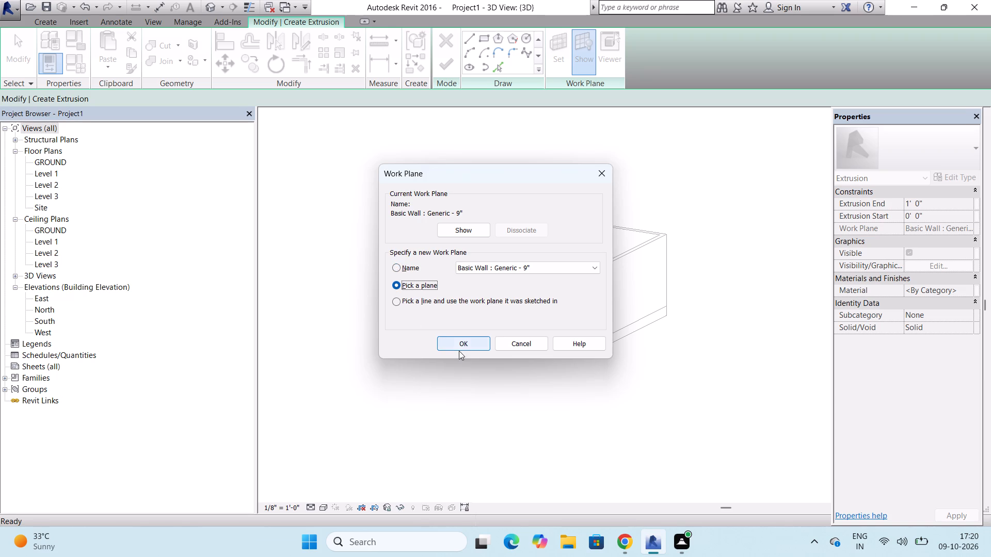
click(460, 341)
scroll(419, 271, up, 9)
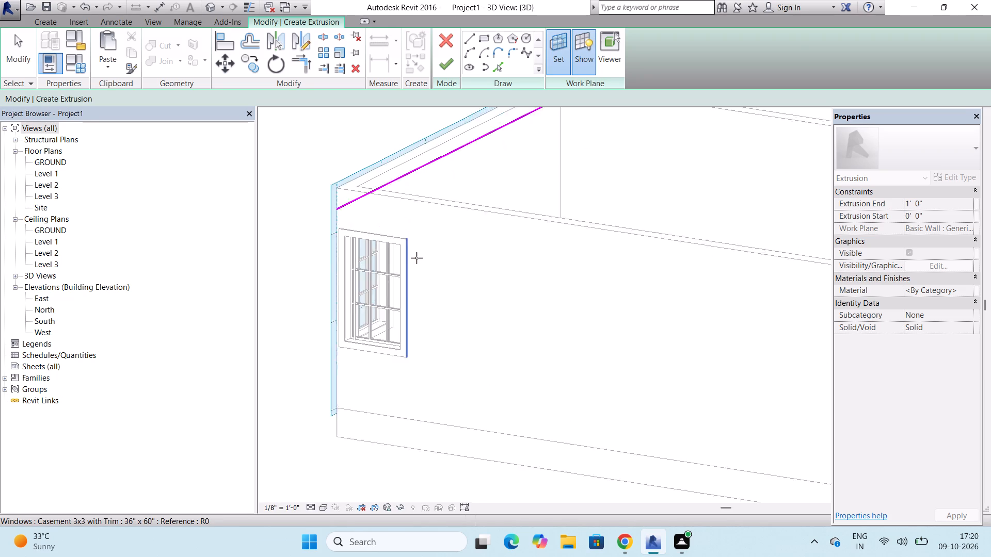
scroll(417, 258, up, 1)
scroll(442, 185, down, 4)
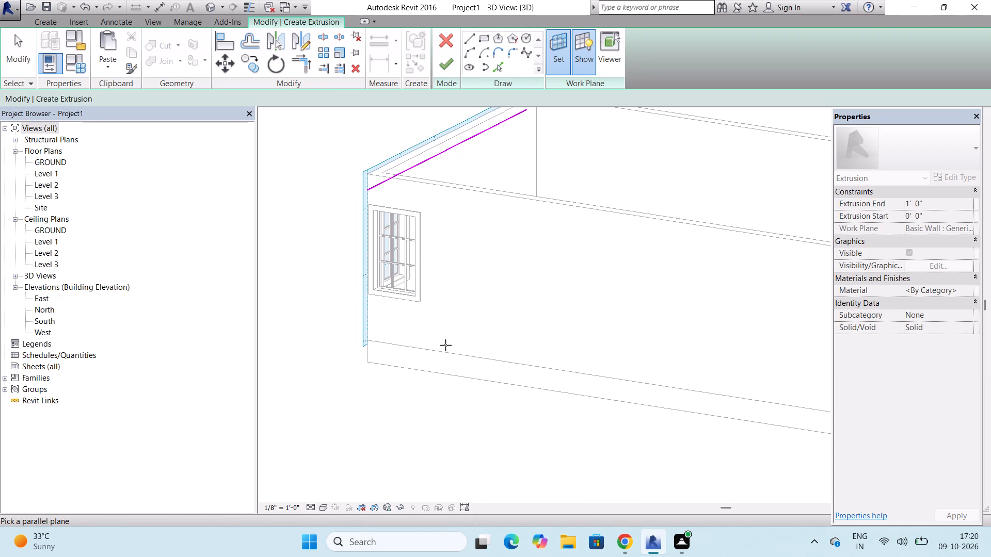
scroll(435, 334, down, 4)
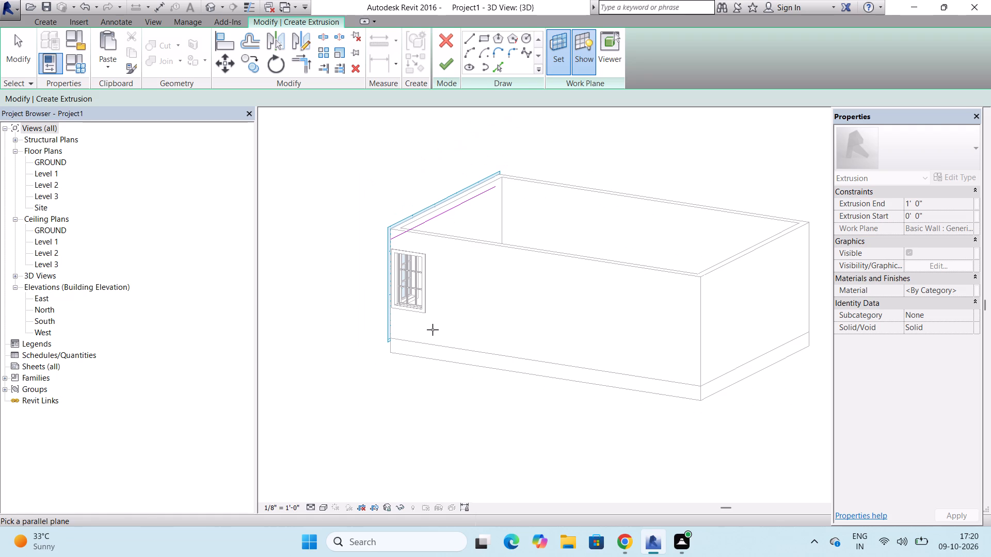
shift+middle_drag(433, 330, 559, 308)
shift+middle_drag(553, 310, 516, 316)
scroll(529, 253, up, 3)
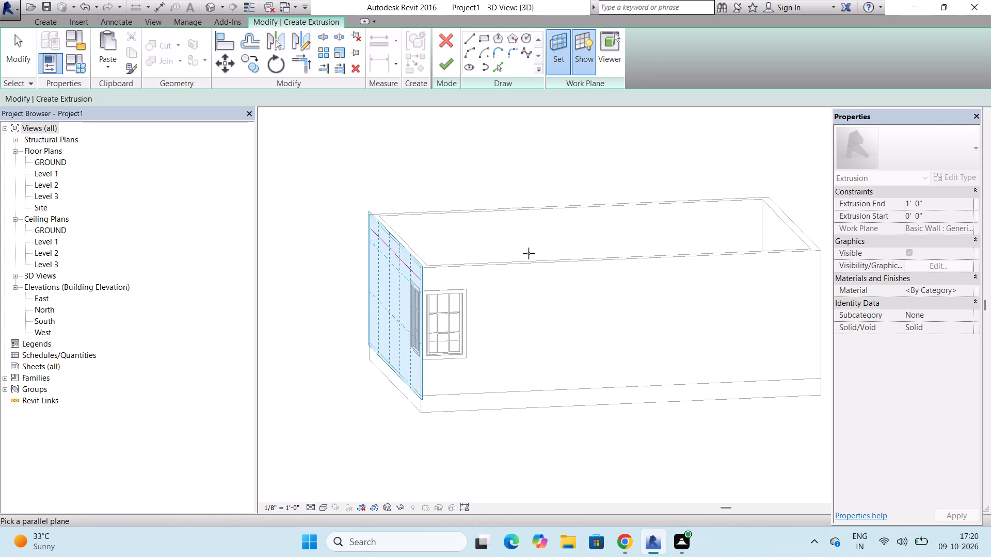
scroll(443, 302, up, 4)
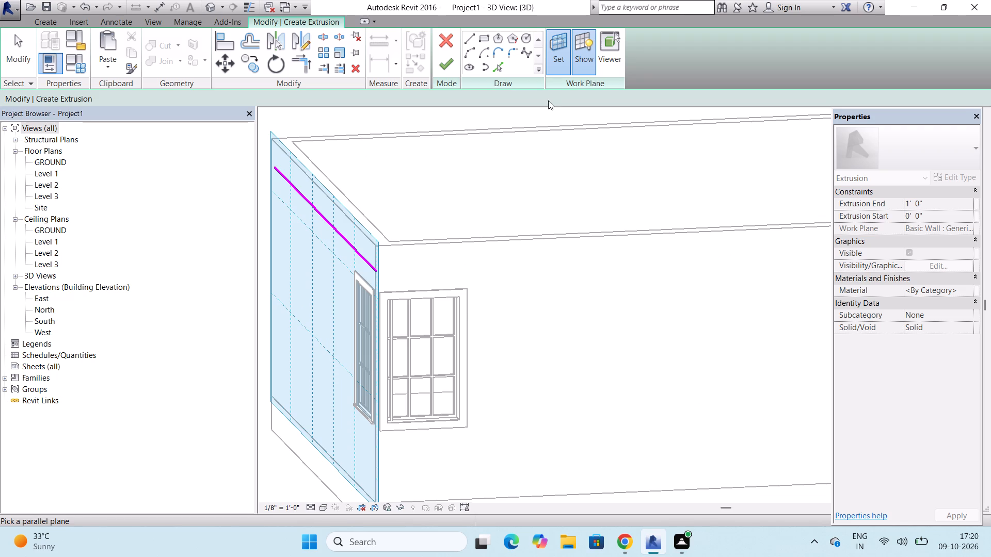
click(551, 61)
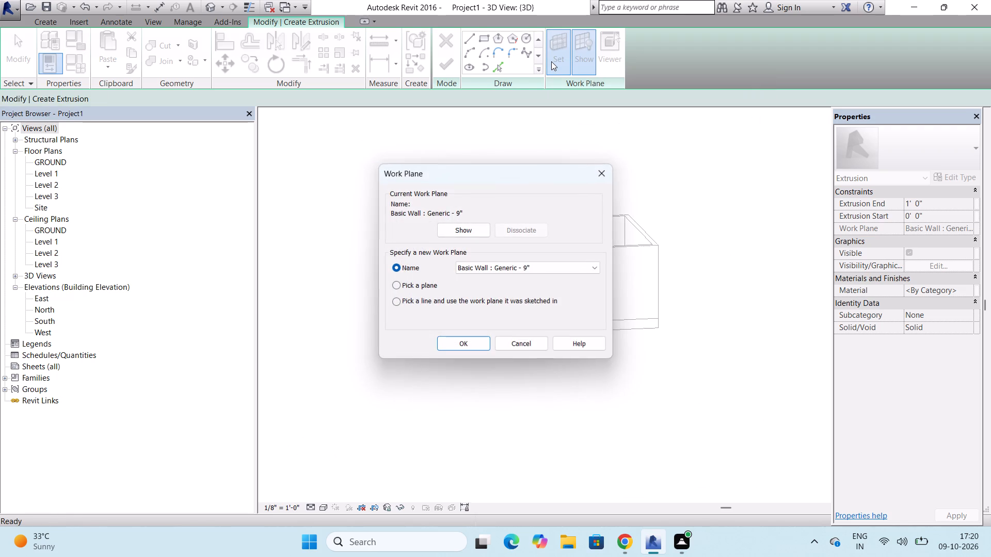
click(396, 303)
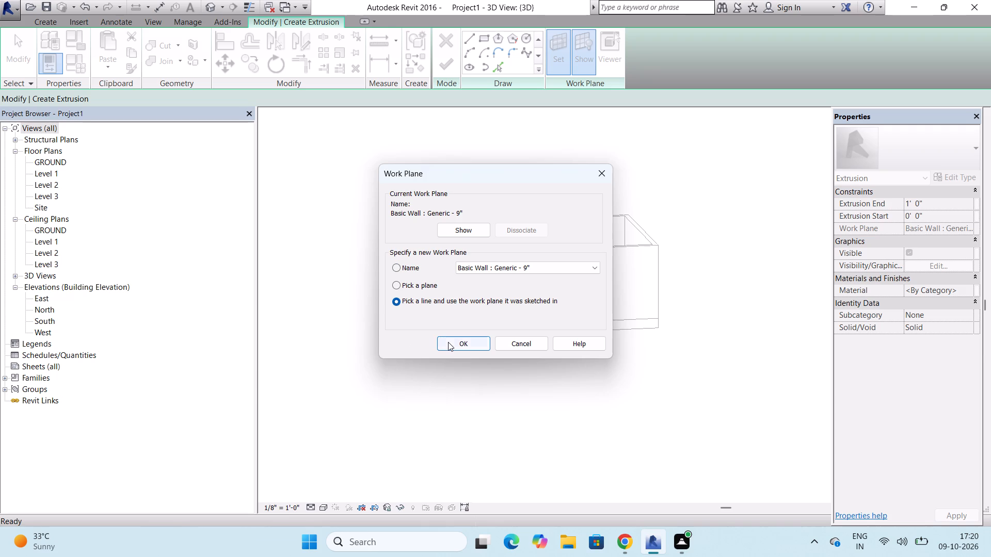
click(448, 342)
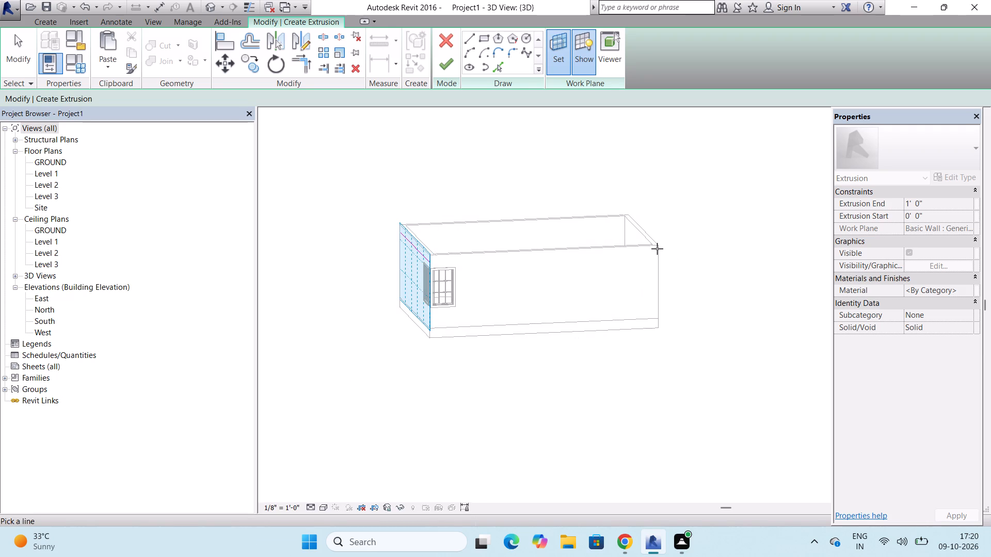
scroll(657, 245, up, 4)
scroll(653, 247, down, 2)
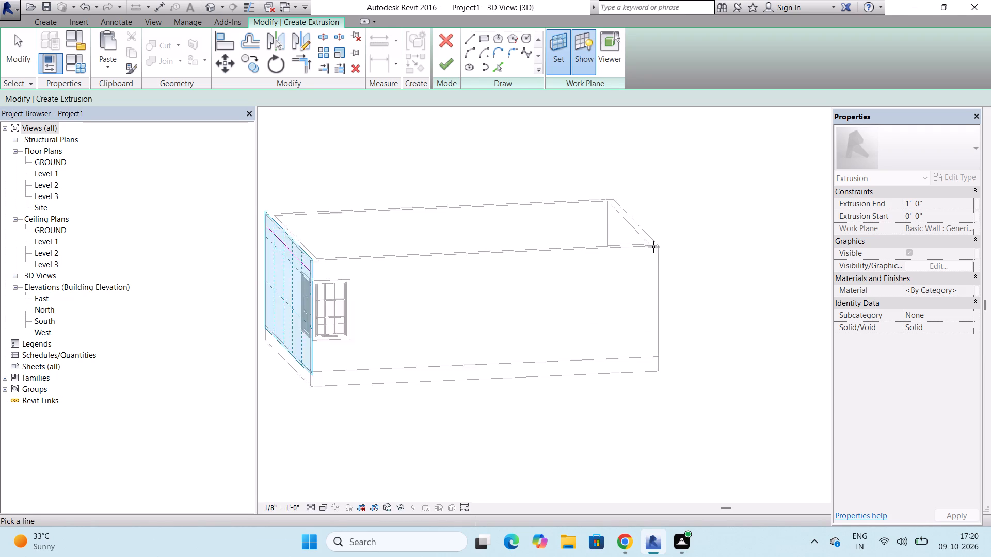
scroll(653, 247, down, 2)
Hide the active work plane of the extrusion sketch.
click(589, 62)
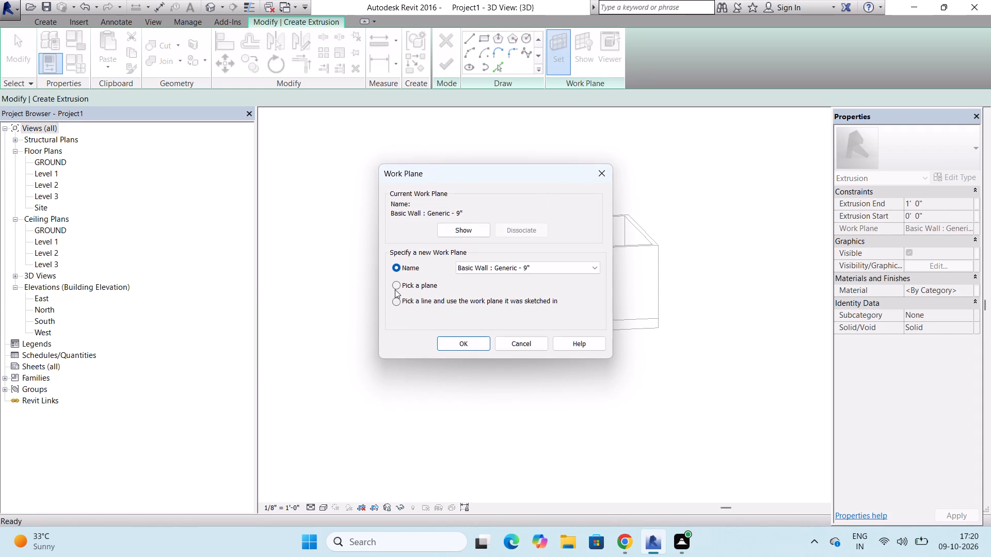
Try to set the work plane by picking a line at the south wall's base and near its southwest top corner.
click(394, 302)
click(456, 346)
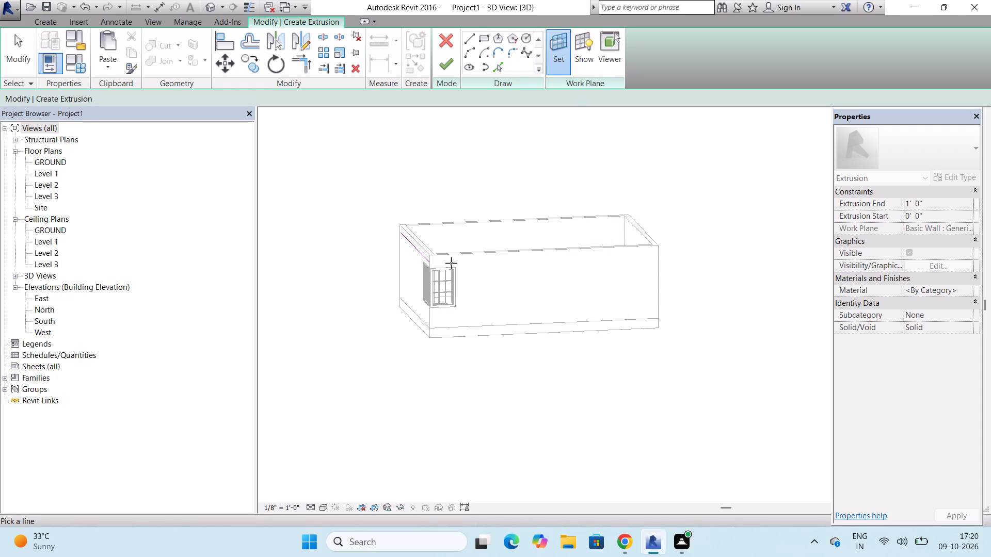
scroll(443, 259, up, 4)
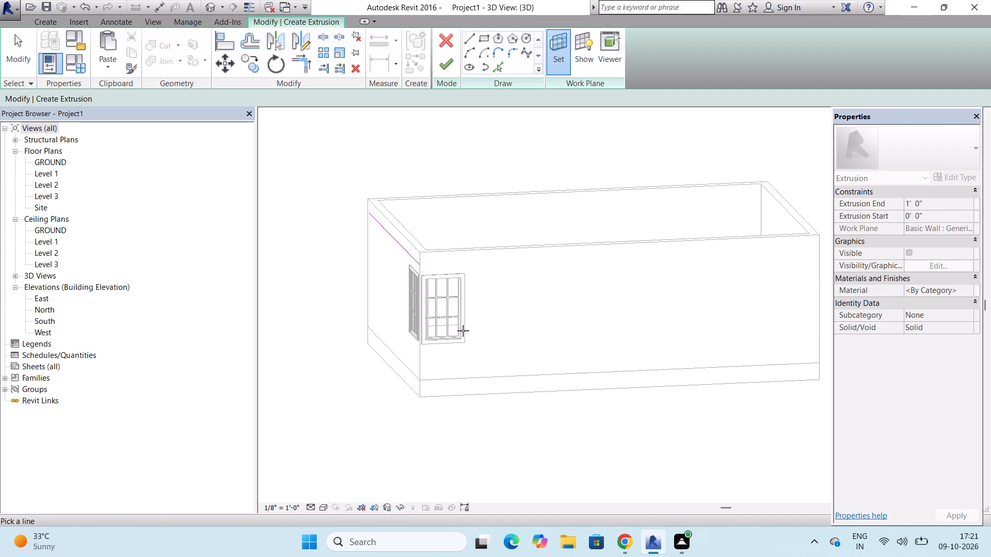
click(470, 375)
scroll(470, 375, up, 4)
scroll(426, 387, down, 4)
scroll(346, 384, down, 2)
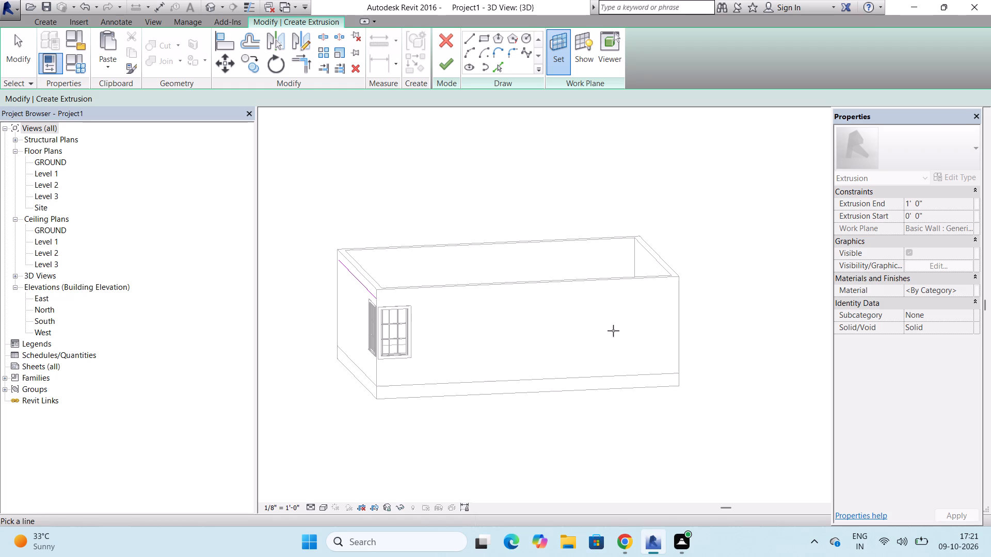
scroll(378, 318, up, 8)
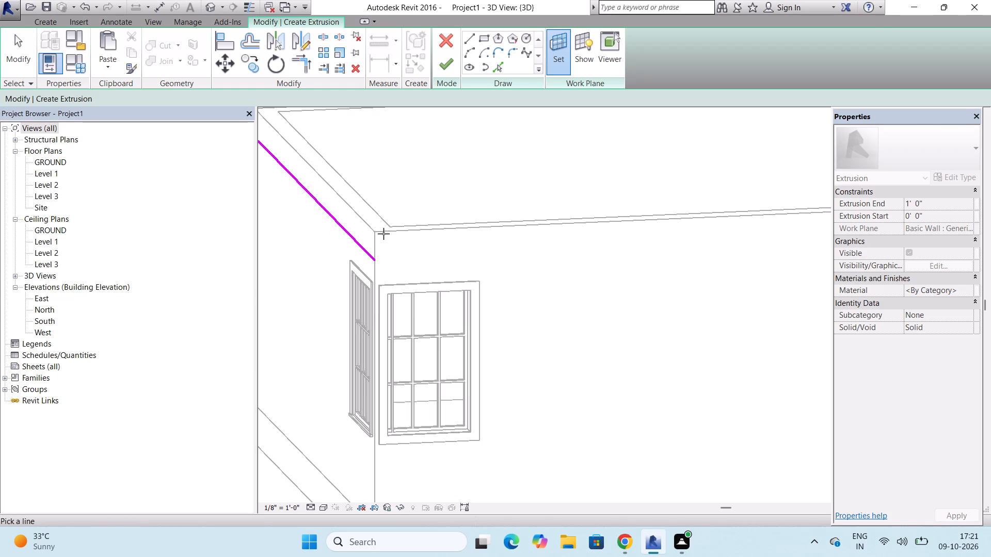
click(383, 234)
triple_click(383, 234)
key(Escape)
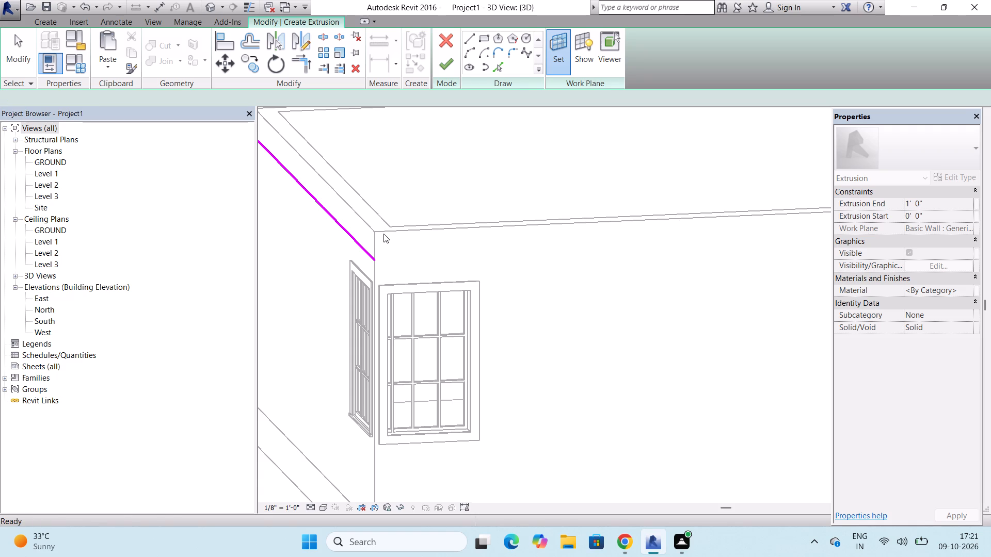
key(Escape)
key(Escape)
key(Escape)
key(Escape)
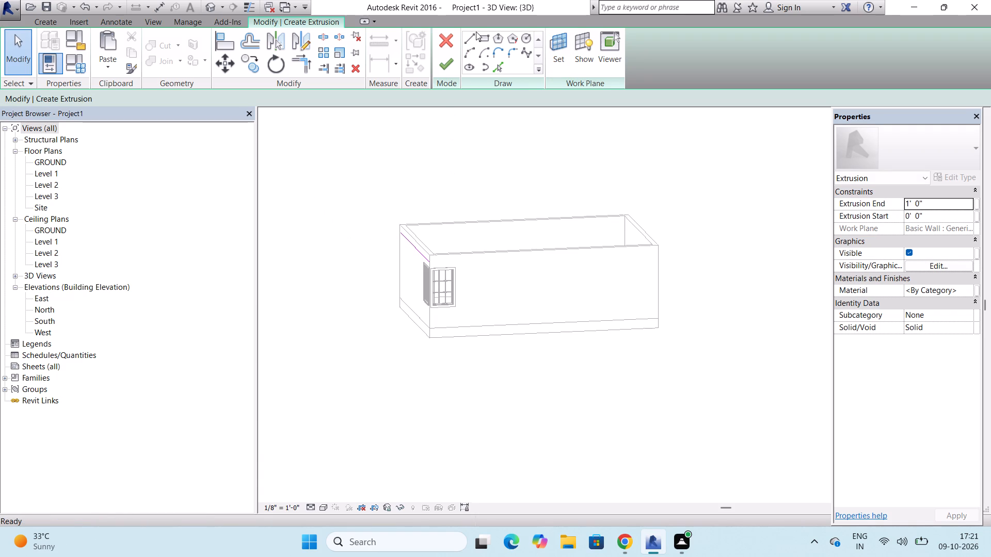
Sketch a line 155'-0" long from the west wall line's southwest endpoint toward the building's southeast corner.
click(471, 37)
scroll(436, 259, up, 4)
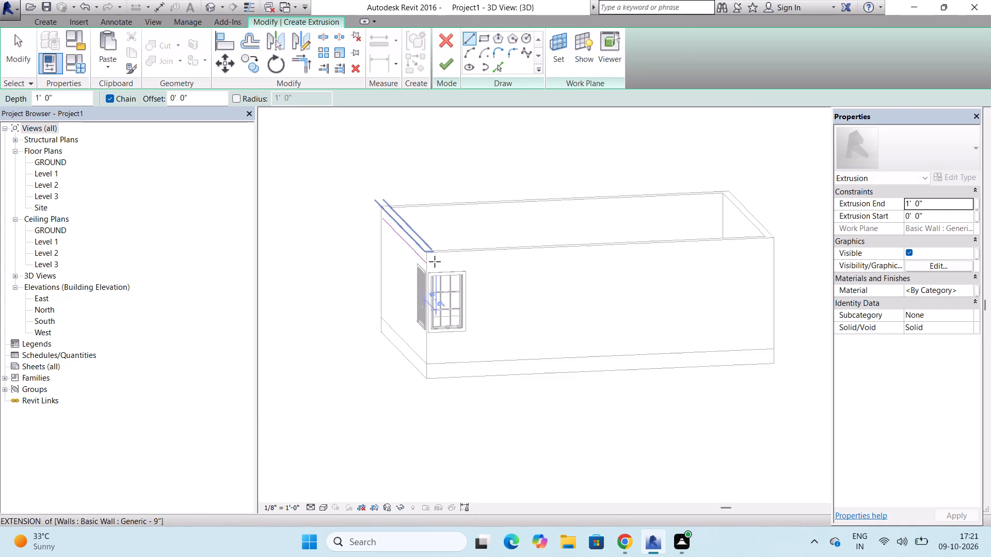
scroll(435, 261, up, 8)
click(408, 267)
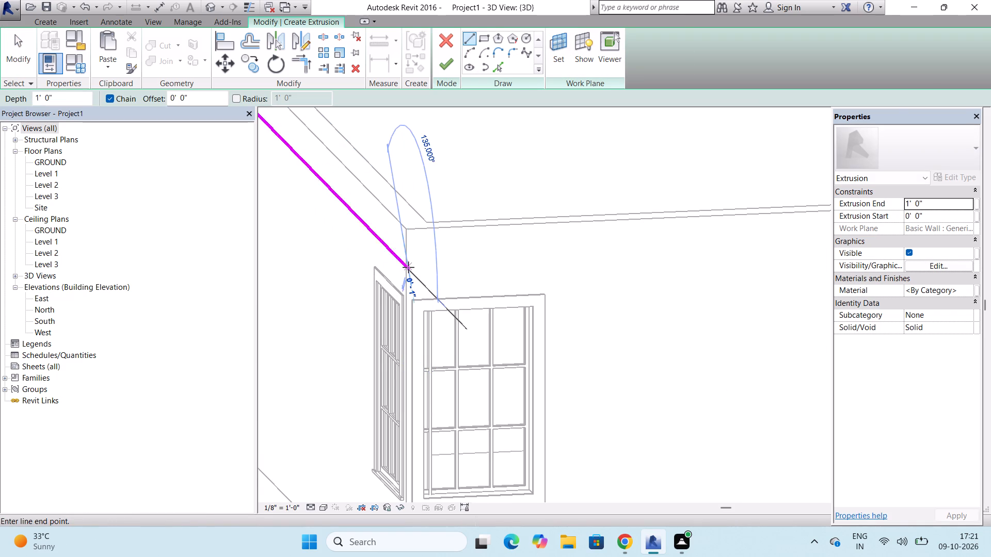
scroll(408, 267, down, 2)
scroll(503, 253, down, 7)
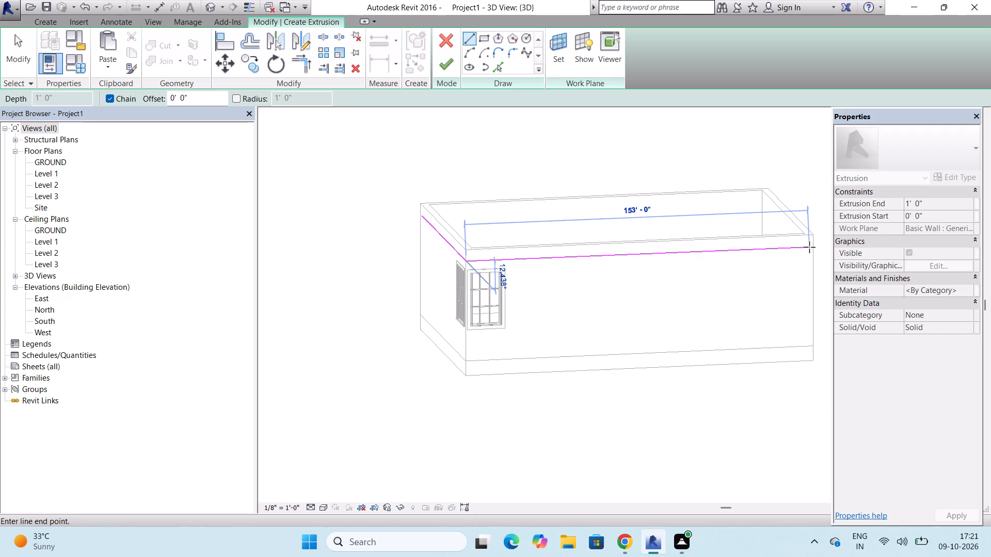
scroll(811, 244, up, 5)
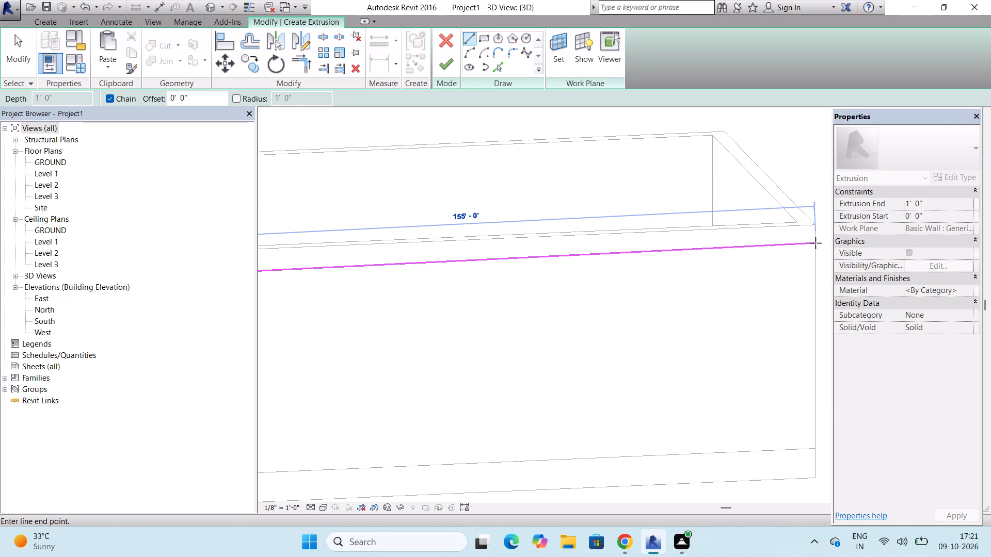
click(816, 243)
key(Escape)
scroll(661, 249, down, 7)
key(Escape)
key(Escape)
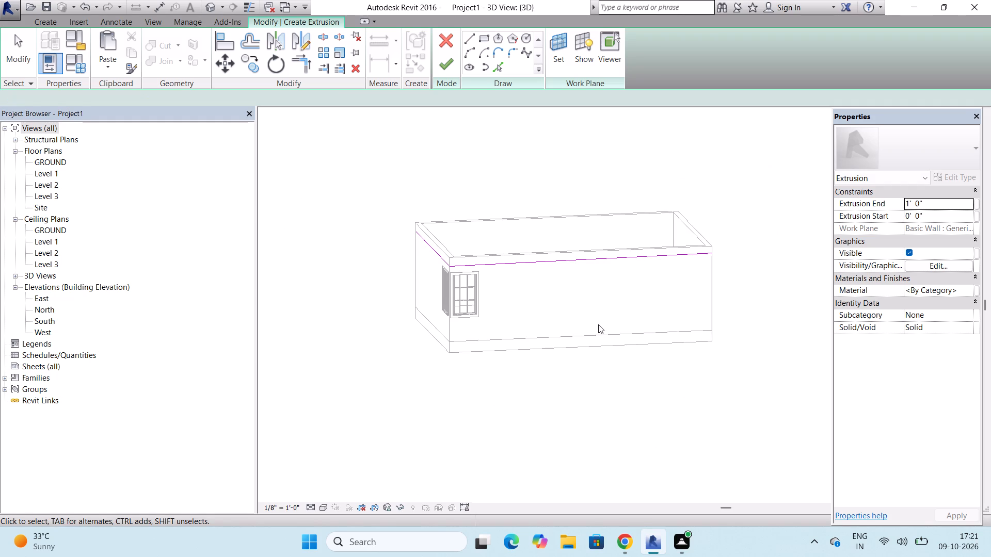
Move the new sketch line's free end so the line runs level above the south window, about 357'-6" long.
shift+middle_drag(629, 288, 599, 297)
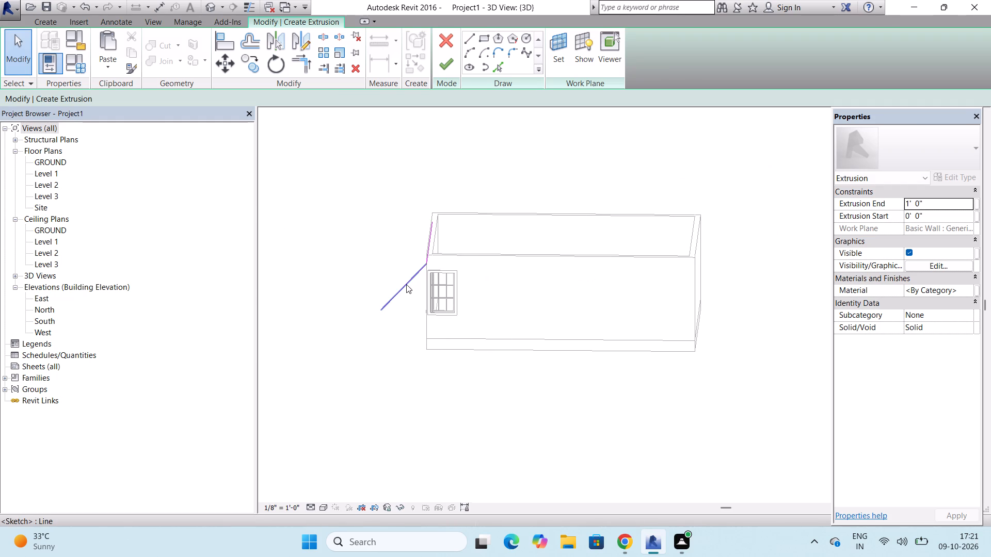
scroll(386, 304, up, 7)
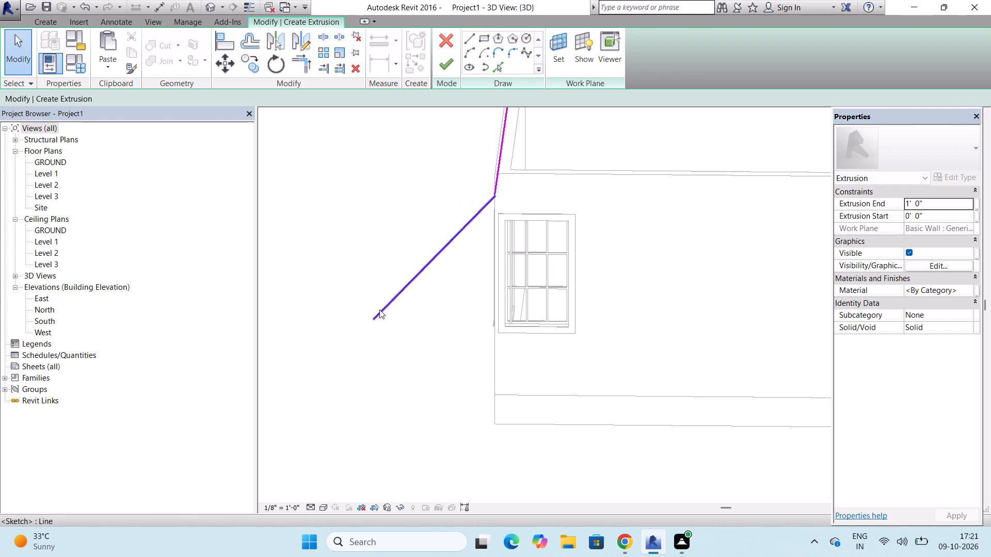
click(372, 317)
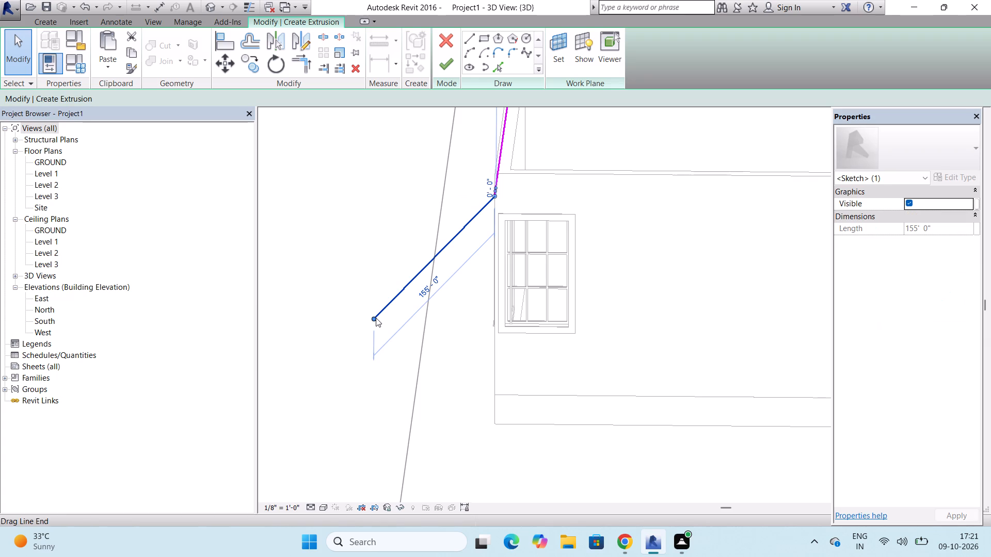
drag(373, 318, 747, 216)
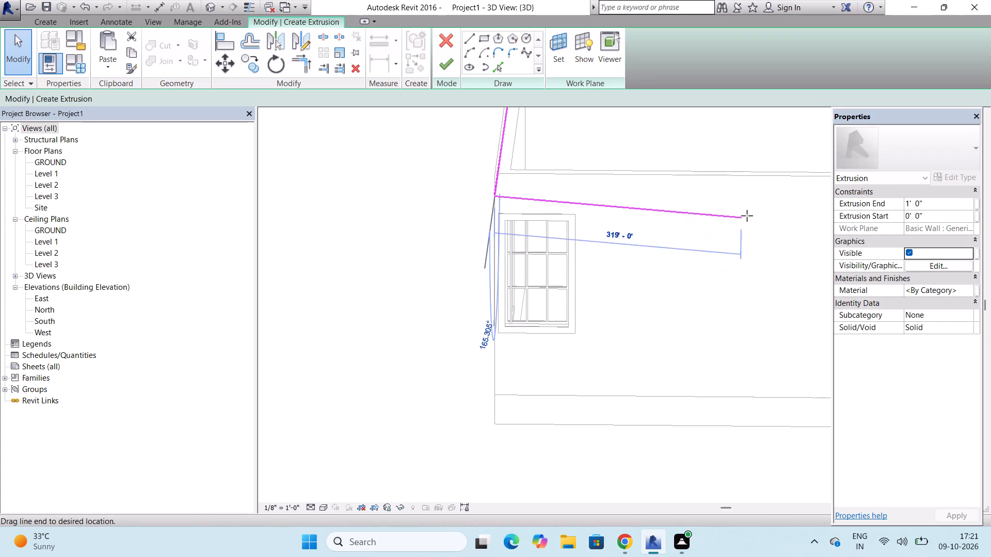
drag(747, 216, 771, 195)
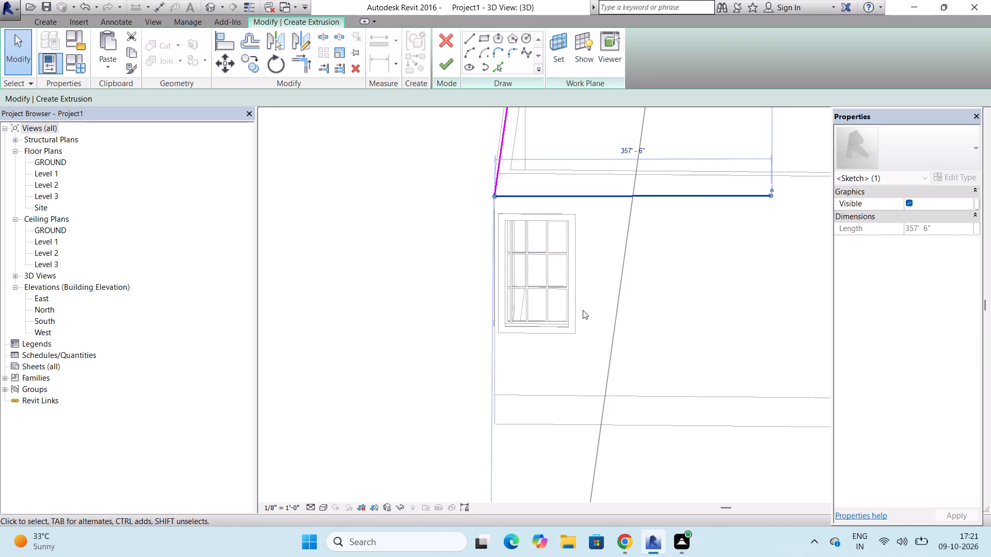
key(Escape)
key(Escape)
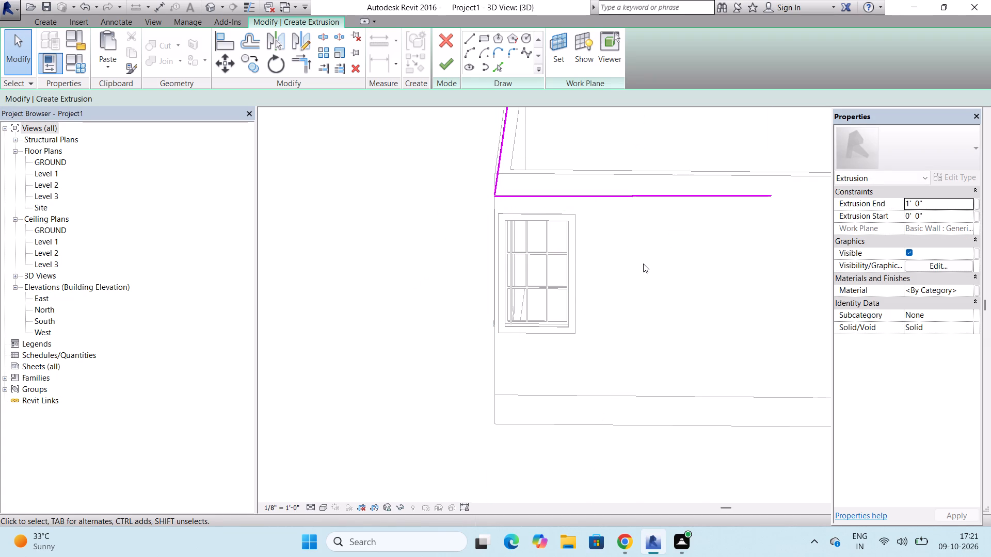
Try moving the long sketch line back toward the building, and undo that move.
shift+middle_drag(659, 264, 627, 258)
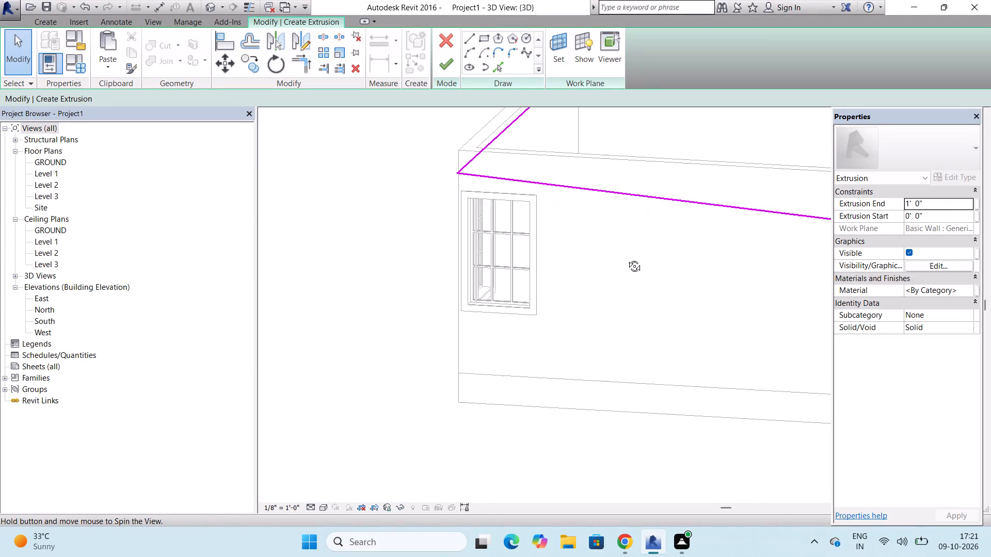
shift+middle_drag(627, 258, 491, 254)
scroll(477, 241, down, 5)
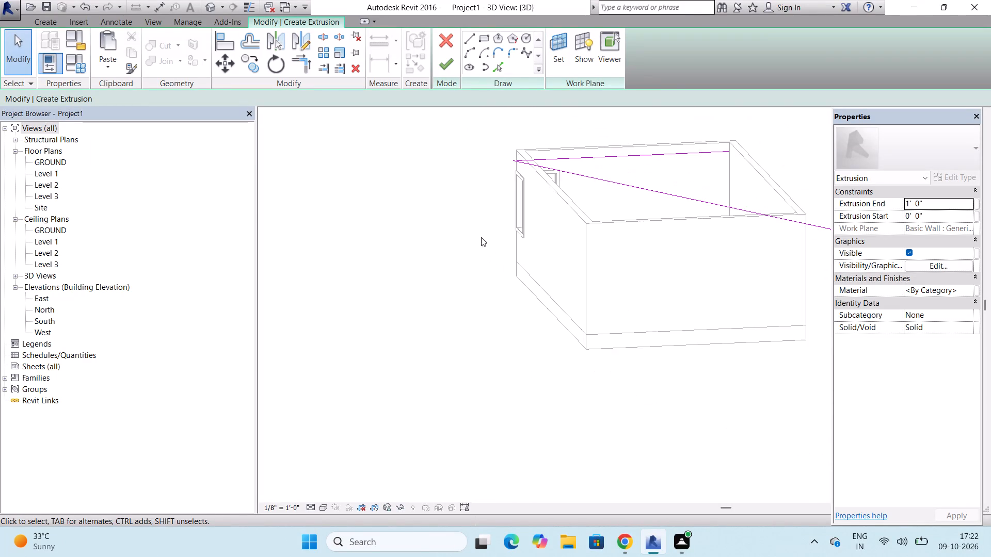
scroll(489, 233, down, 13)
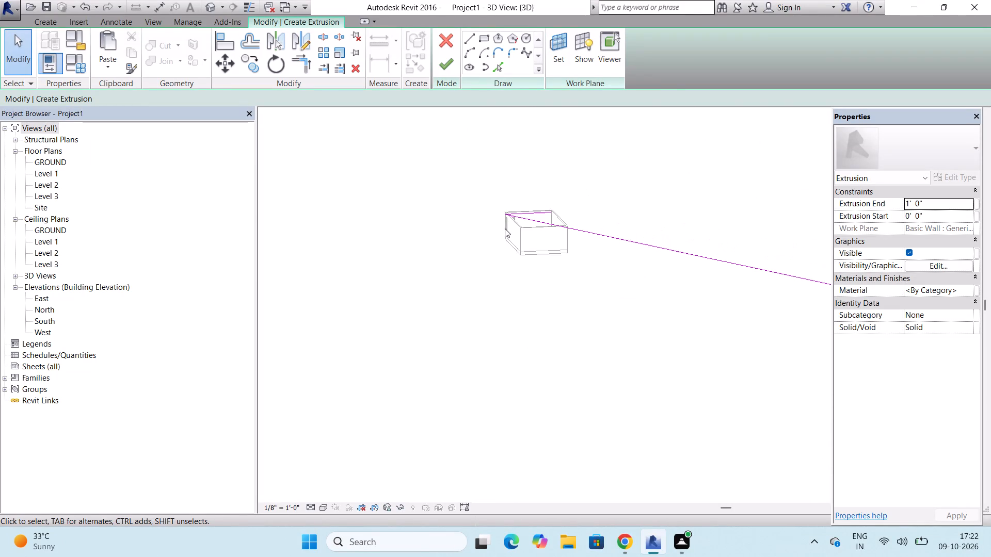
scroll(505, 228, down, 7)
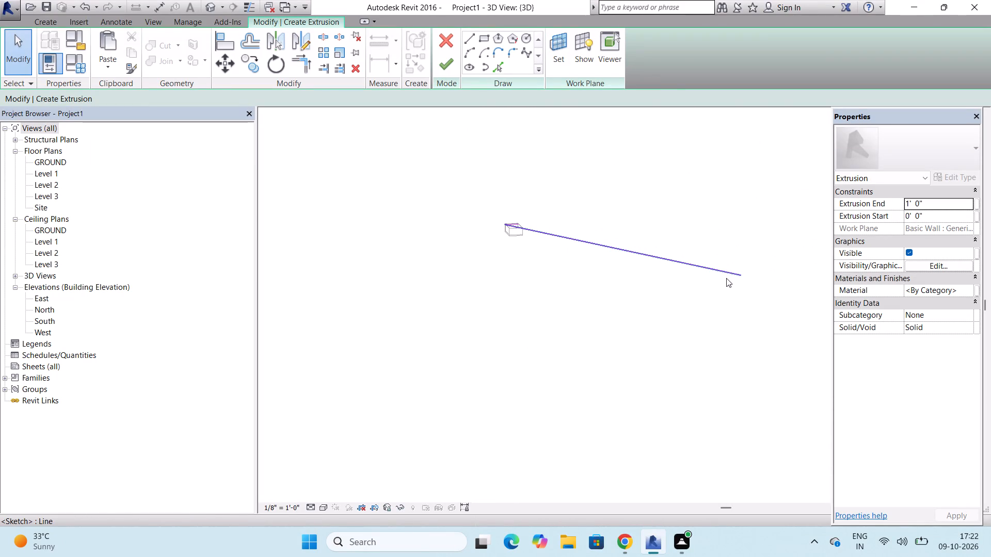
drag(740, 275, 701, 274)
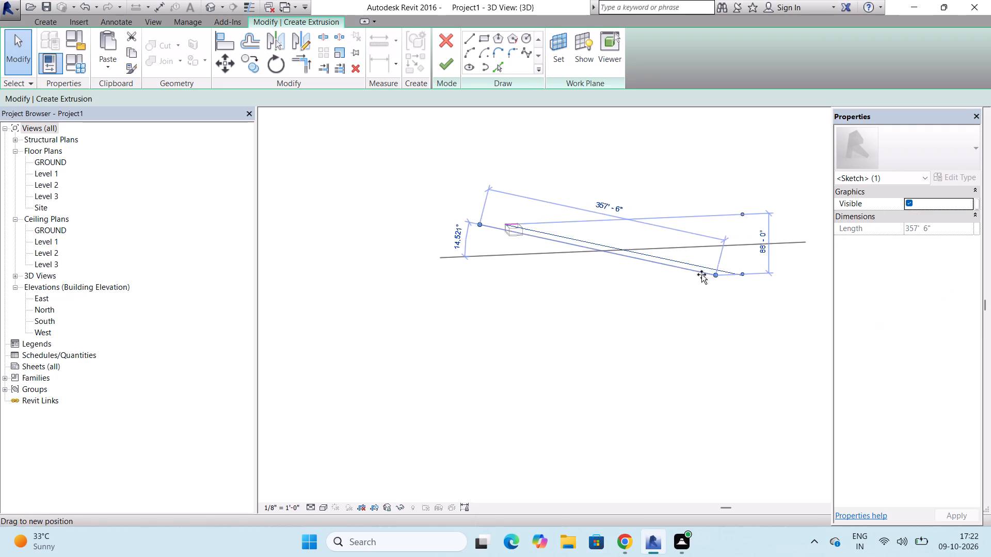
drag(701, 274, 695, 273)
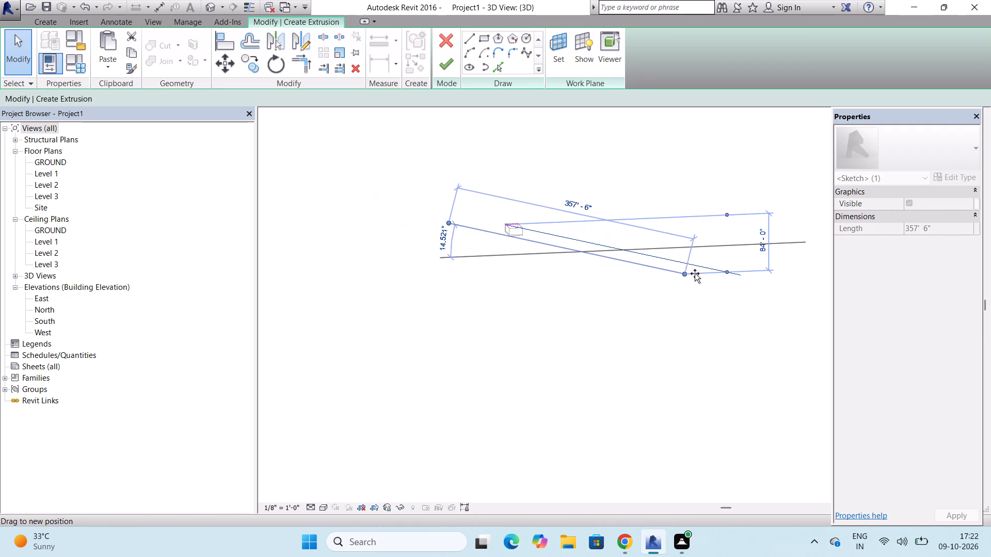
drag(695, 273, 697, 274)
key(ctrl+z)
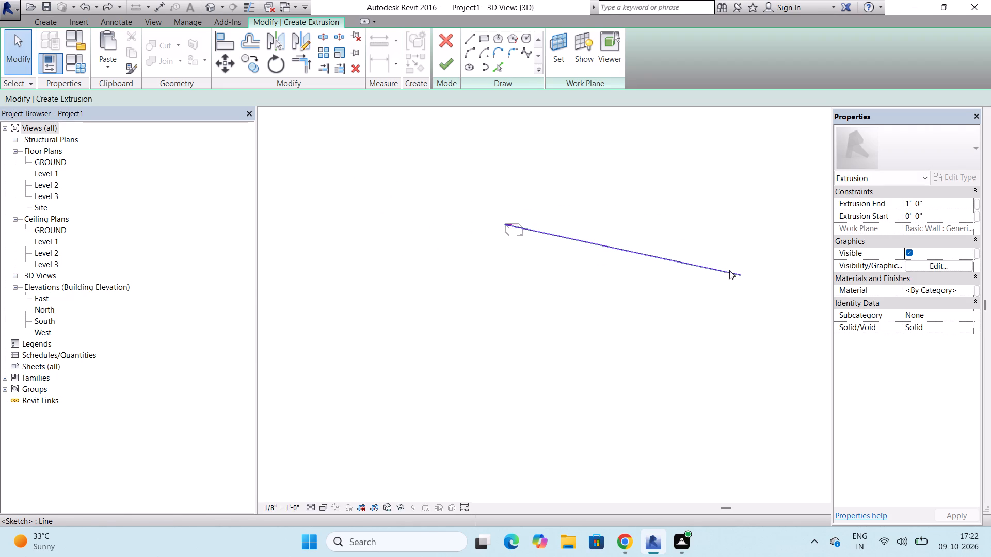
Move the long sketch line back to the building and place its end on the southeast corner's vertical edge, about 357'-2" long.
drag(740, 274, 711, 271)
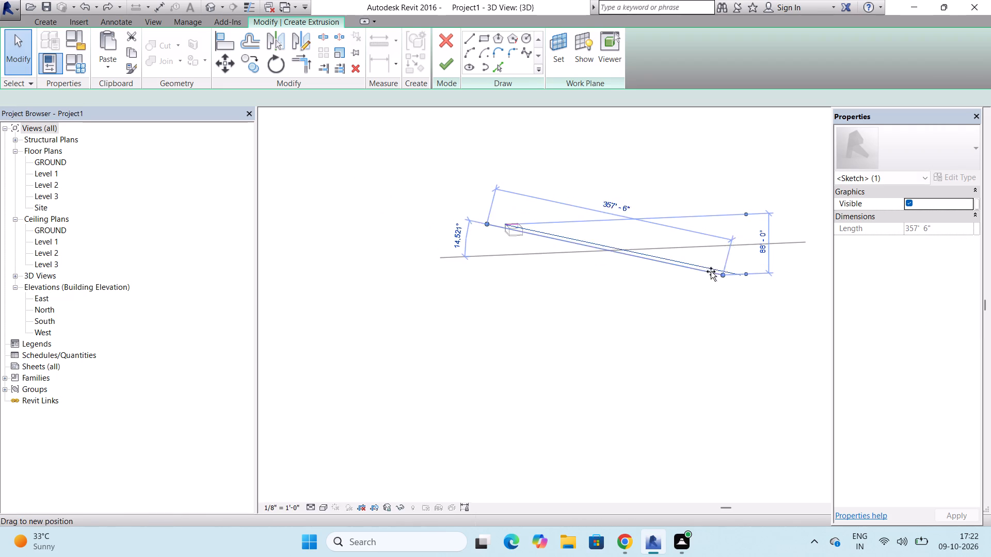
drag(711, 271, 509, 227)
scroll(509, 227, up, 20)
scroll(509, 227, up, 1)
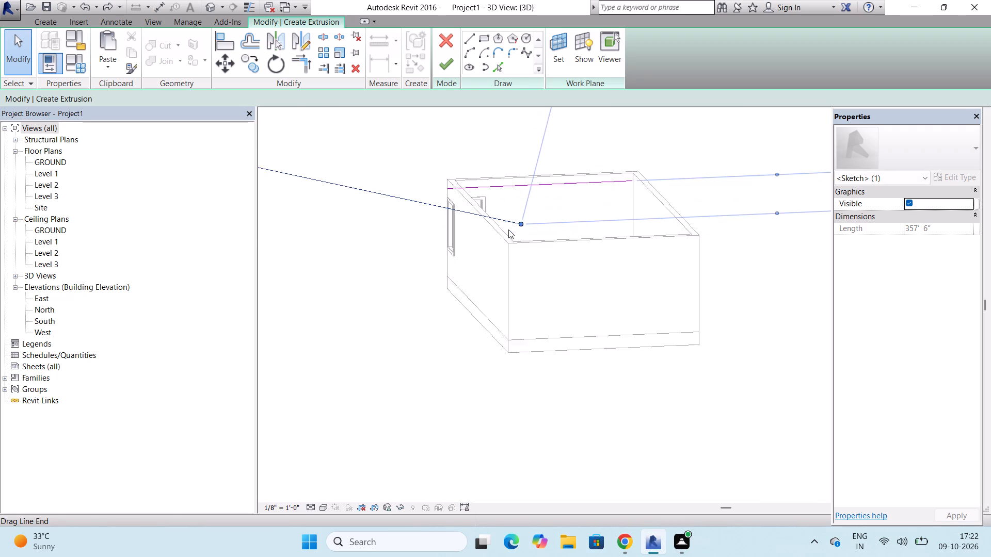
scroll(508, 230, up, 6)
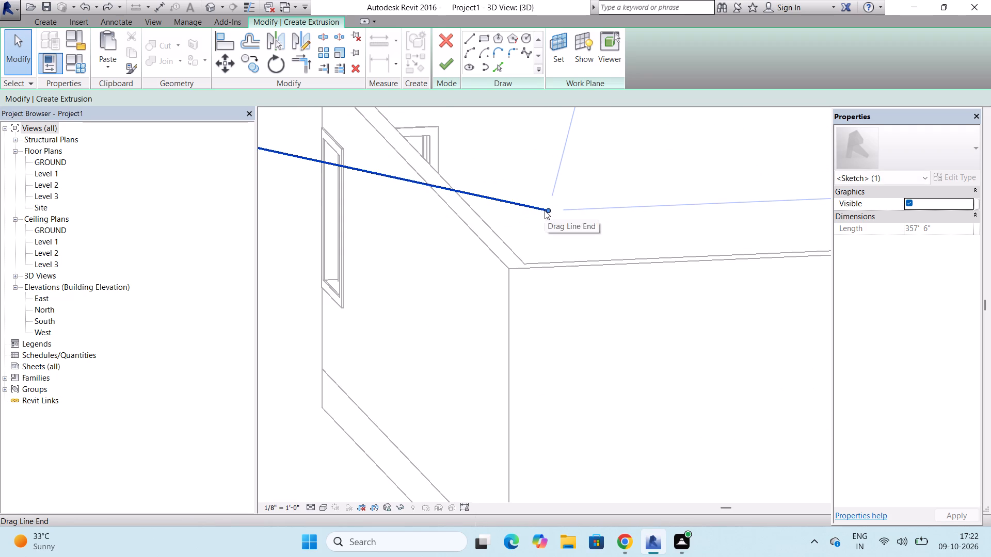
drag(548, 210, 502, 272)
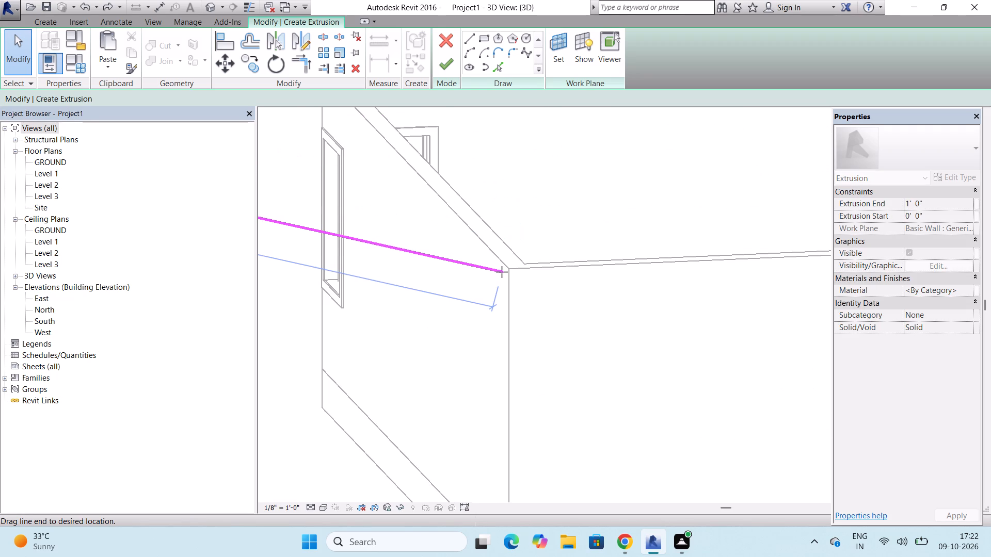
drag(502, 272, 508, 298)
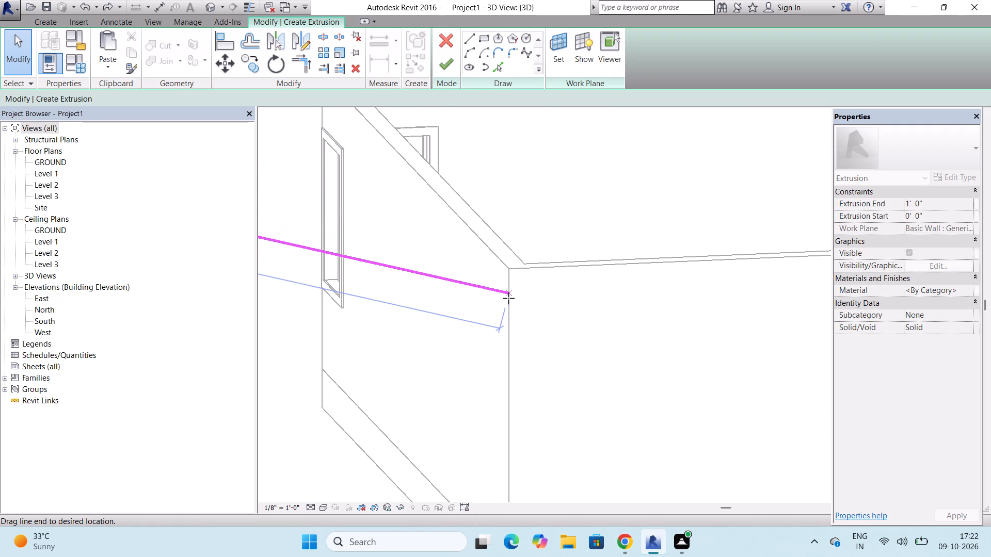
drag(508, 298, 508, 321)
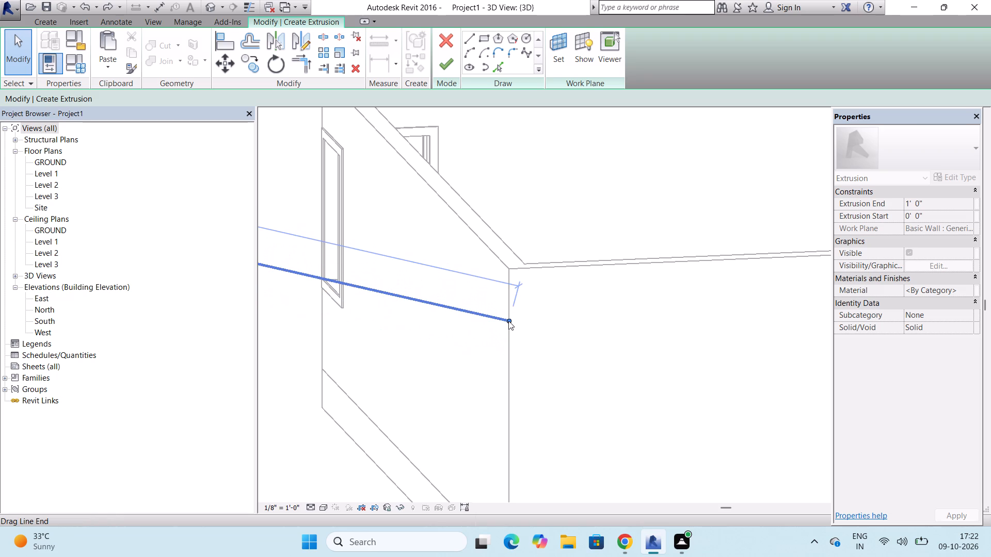
Examine how the relocated sketch line sits relative to the south wall and its window.
scroll(556, 297, down, 6)
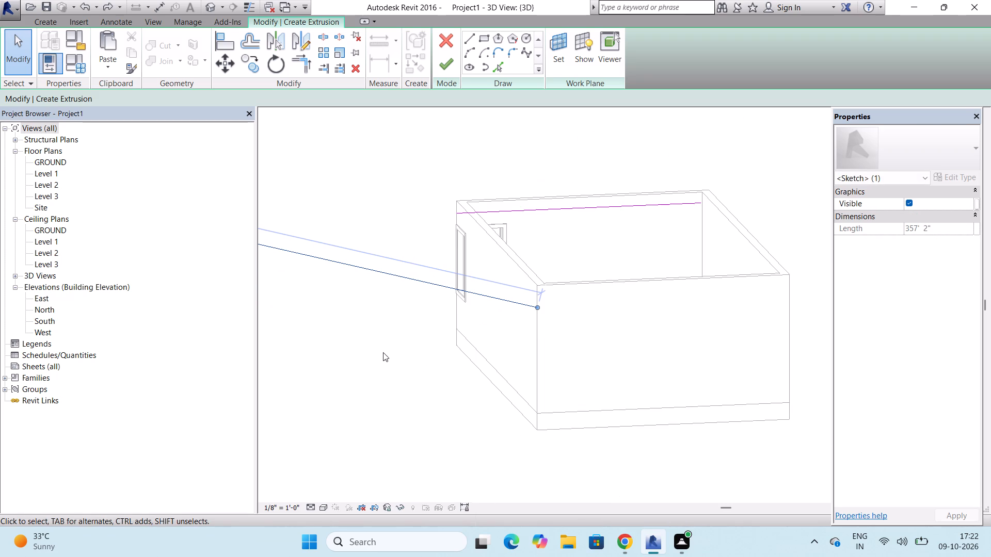
shift+middle_click(355, 353)
shift+middle_drag(355, 353, 463, 354)
scroll(470, 330, down, 2)
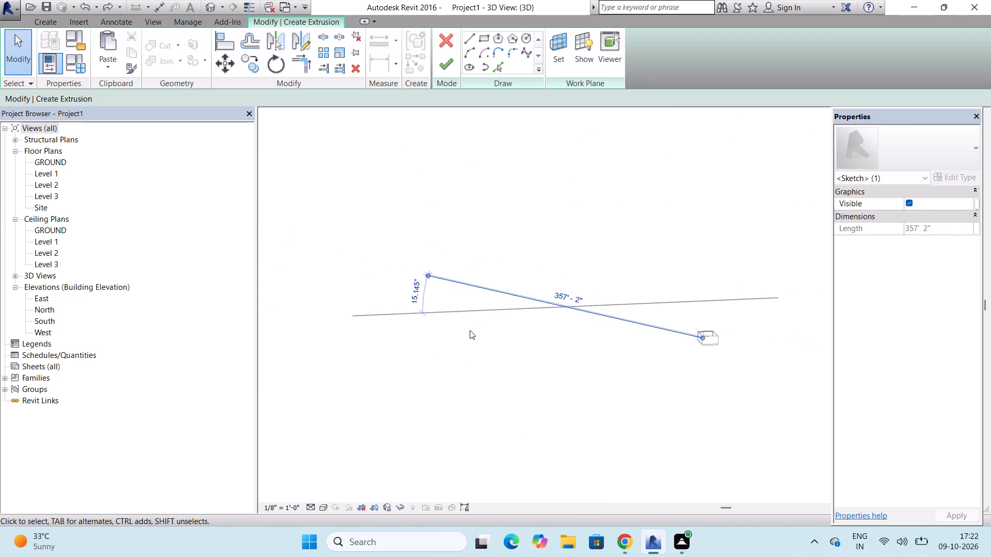
scroll(470, 330, down, 4)
shift+middle_drag(500, 357, 506, 357)
shift+middle_drag(510, 357, 617, 350)
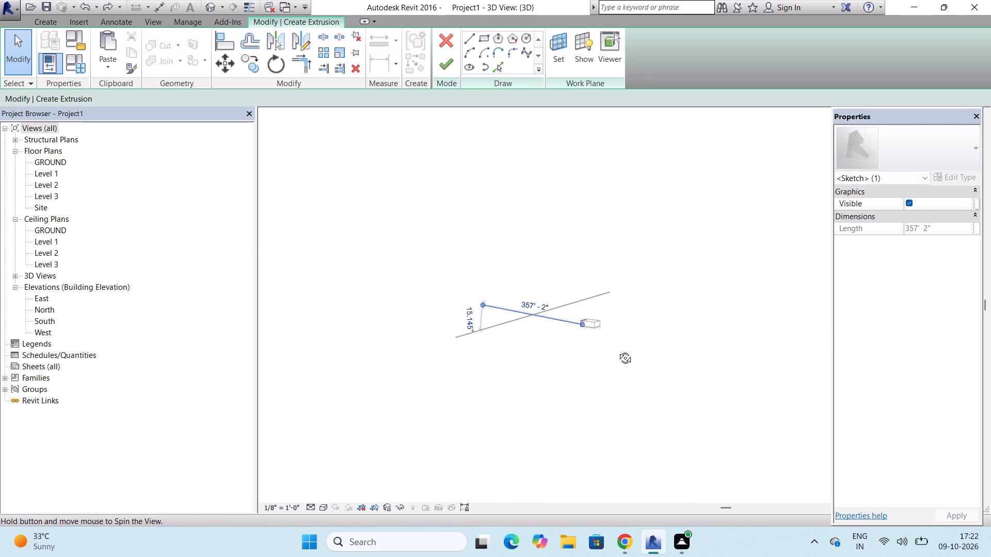
shift+middle_drag(617, 350, 668, 349)
scroll(555, 302, up, 8)
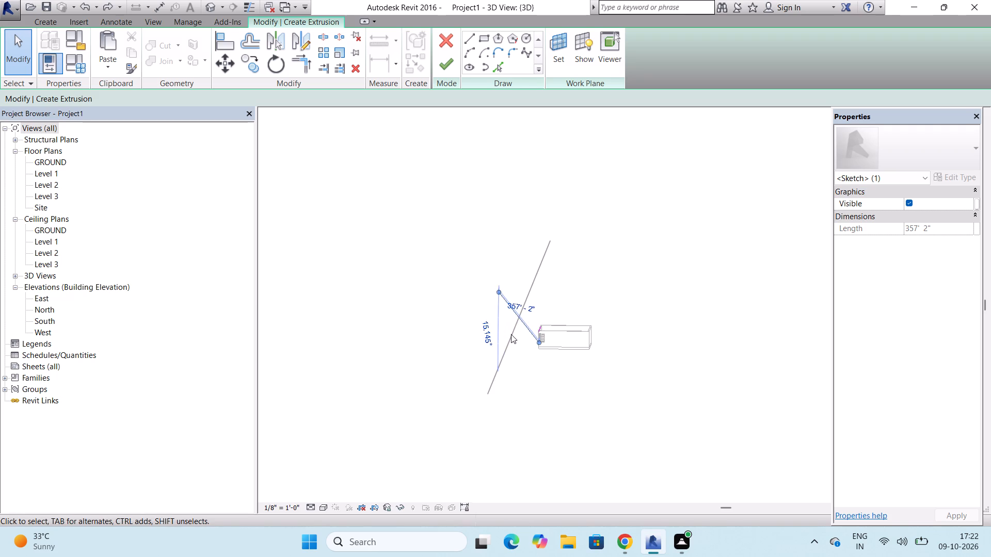
scroll(511, 334, up, 9)
scroll(547, 390, up, 5)
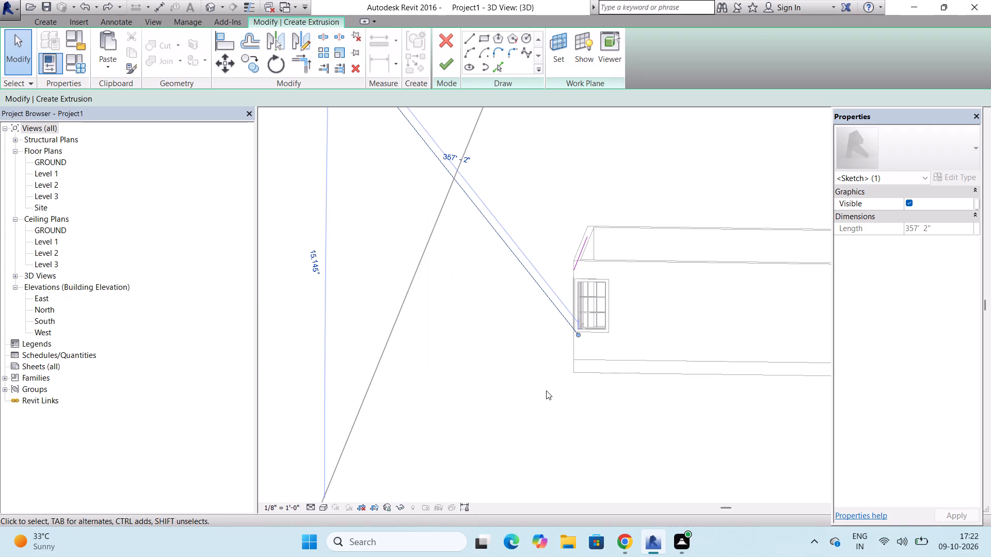
scroll(546, 390, down, 5)
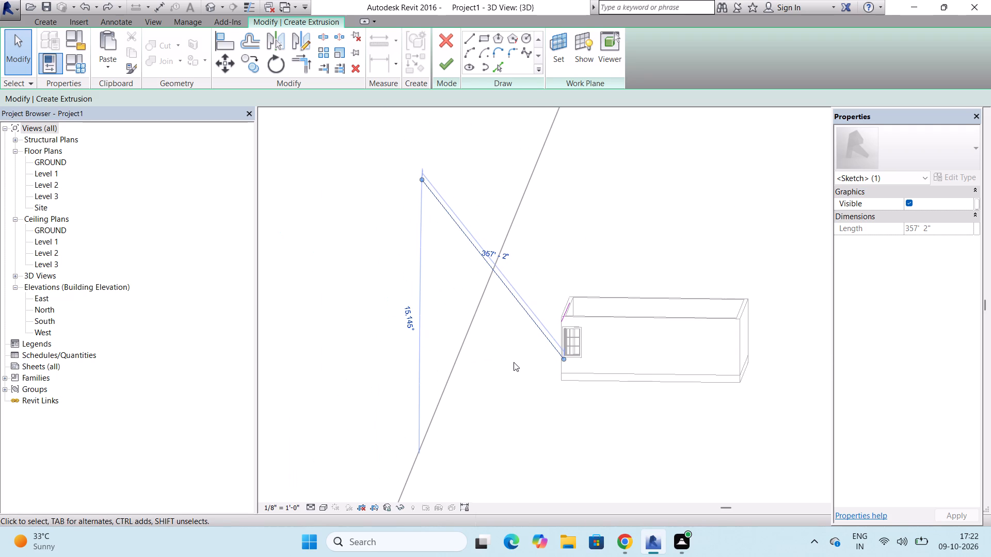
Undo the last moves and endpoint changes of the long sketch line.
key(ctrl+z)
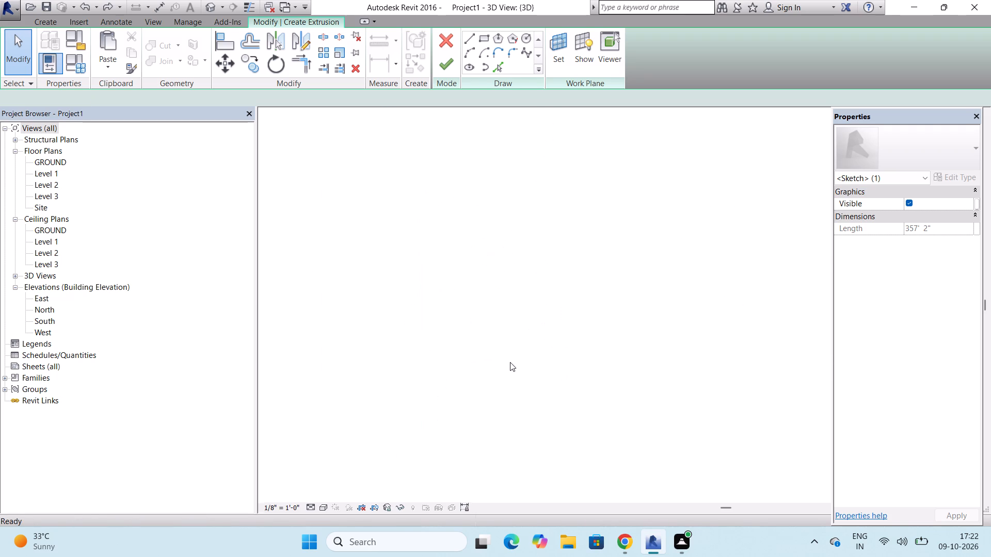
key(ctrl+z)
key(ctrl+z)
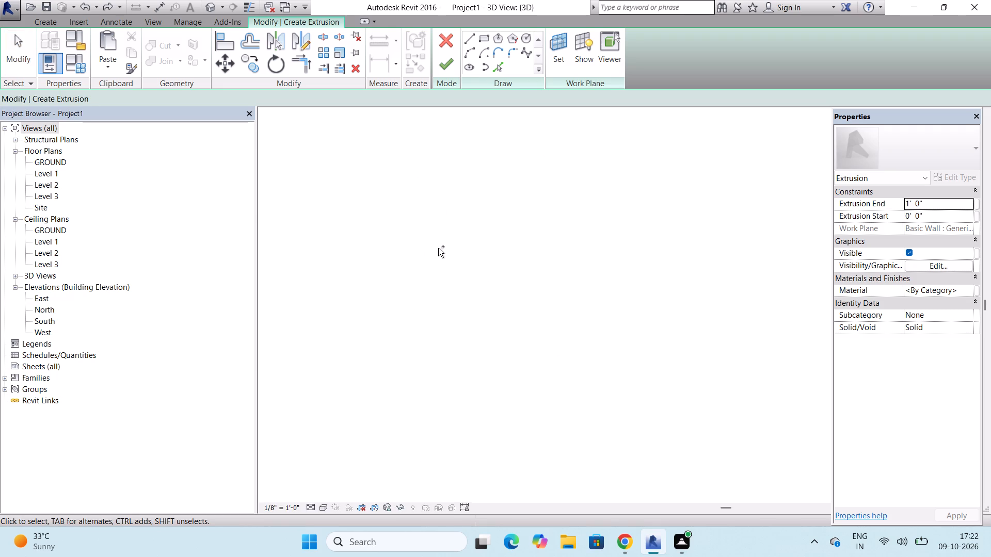
Delete the 155'-0" sketch line projecting from the building's southwest corner.
scroll(454, 275, down, 20)
scroll(454, 275, down, 5)
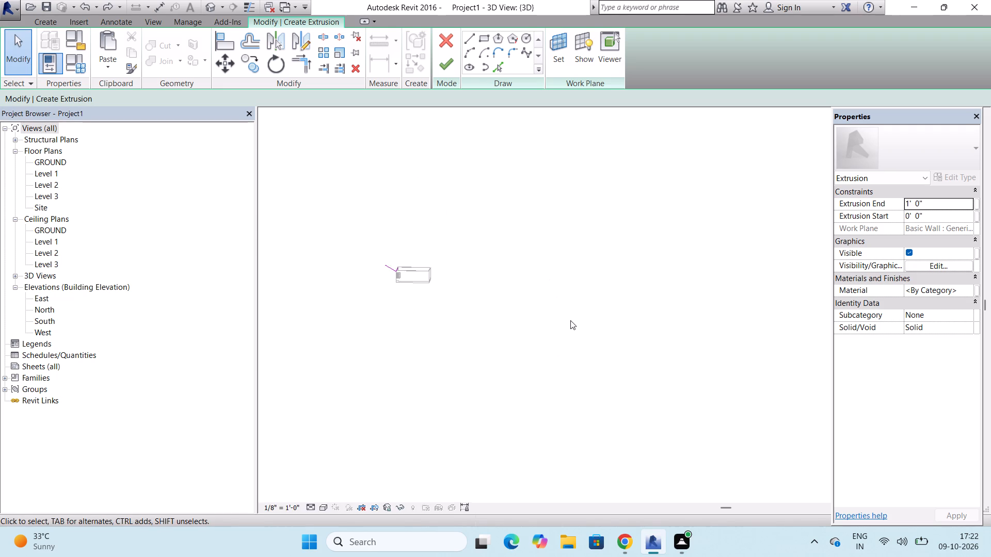
scroll(570, 320, down, 3)
scroll(497, 305, up, 16)
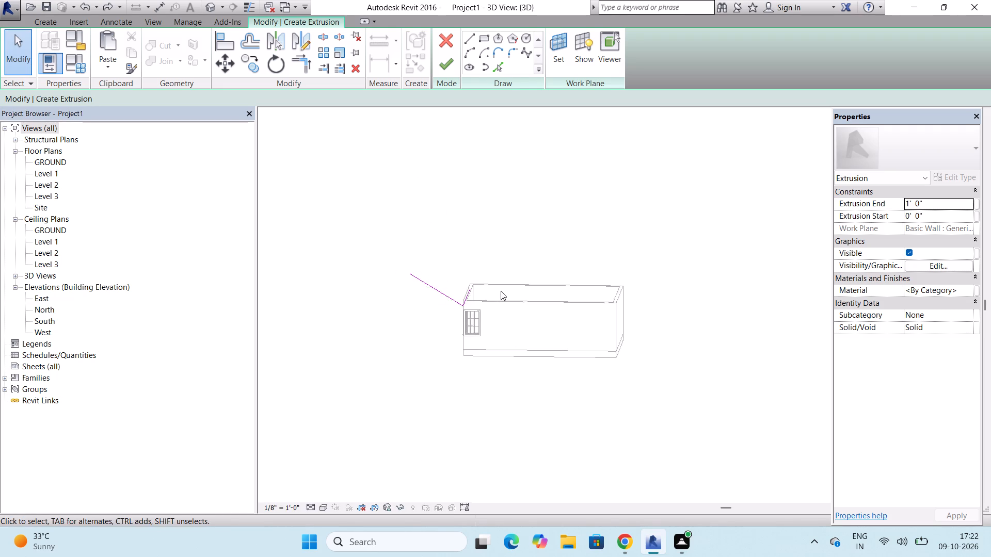
scroll(501, 291, up, 3)
click(402, 287)
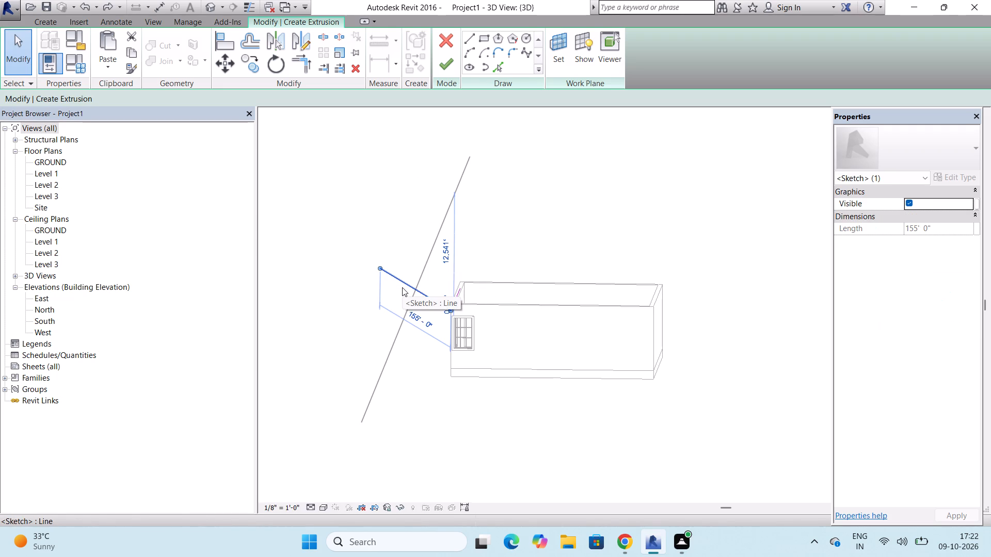
key(Delete)
Open the South elevation view.
scroll(419, 313, up, 4)
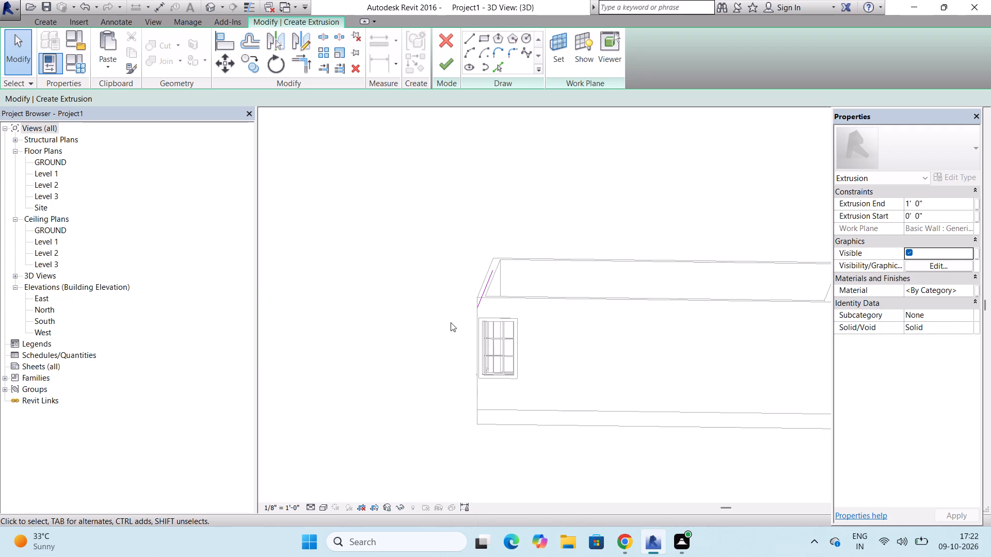
scroll(500, 283, up, 7)
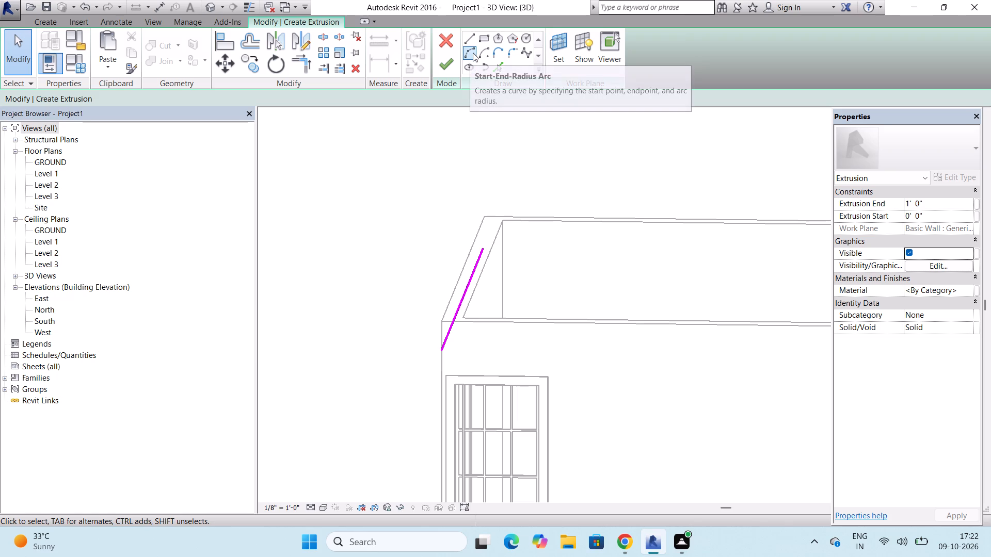
double_click(46, 313)
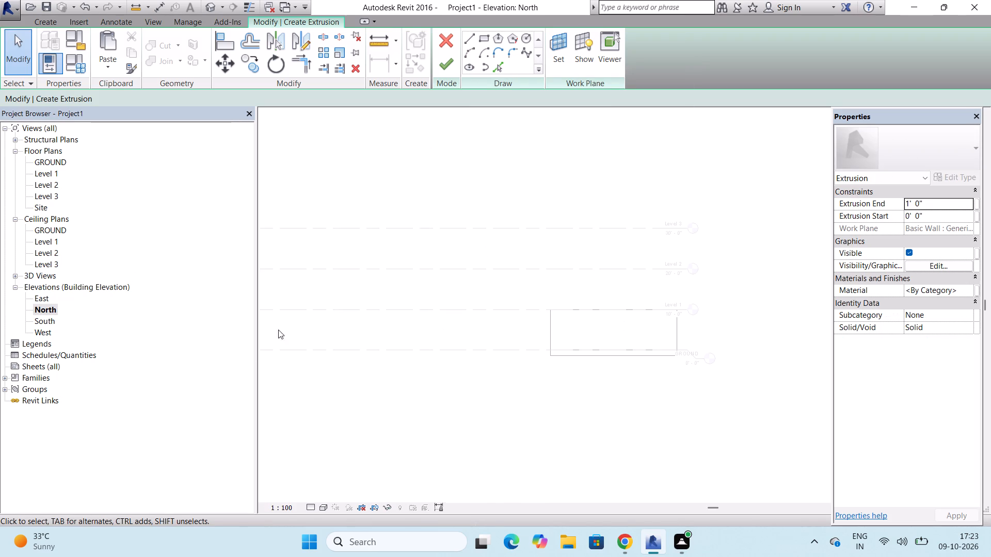
double_click(47, 324)
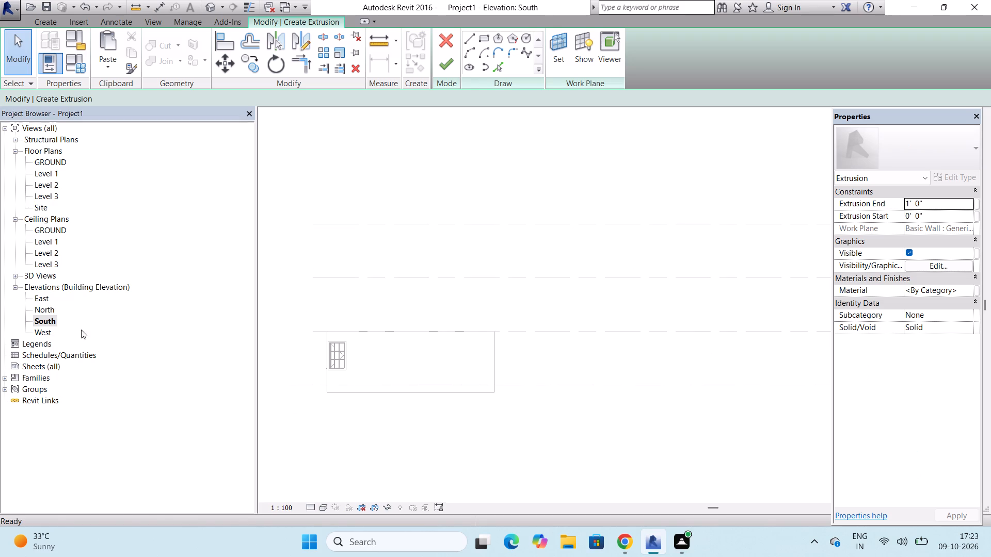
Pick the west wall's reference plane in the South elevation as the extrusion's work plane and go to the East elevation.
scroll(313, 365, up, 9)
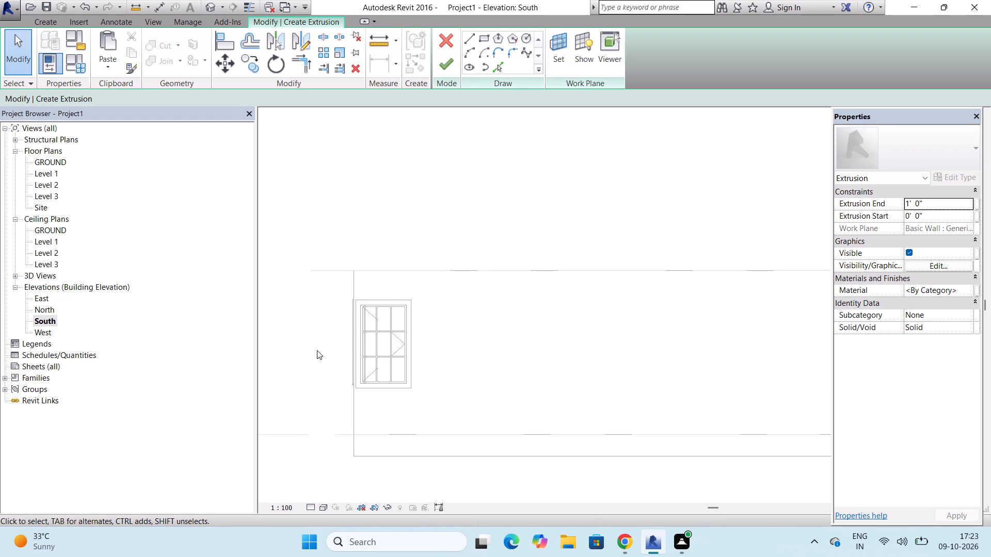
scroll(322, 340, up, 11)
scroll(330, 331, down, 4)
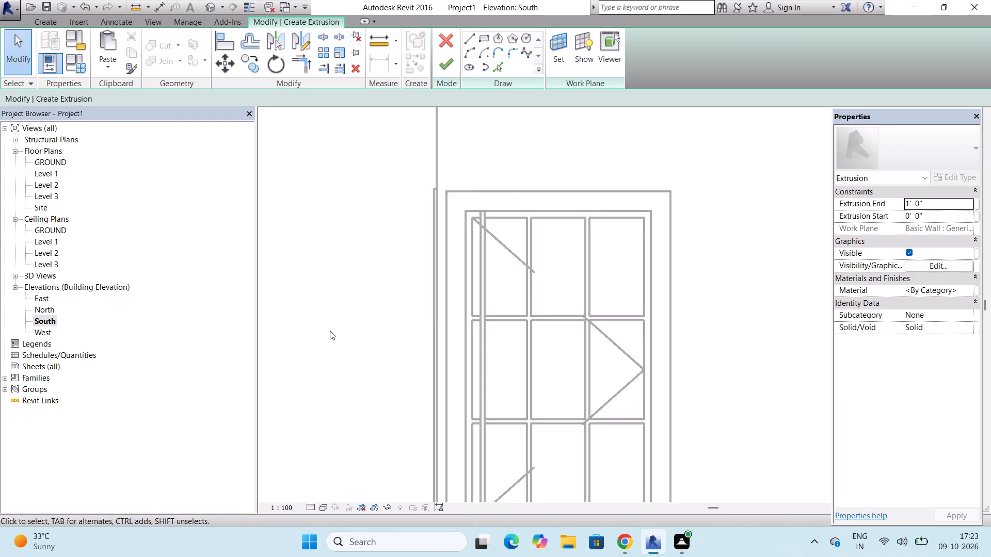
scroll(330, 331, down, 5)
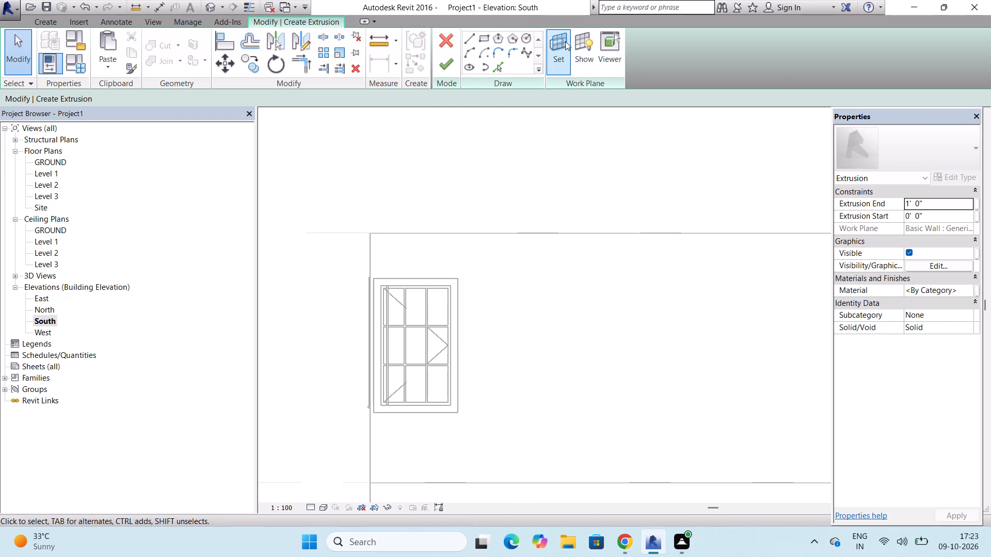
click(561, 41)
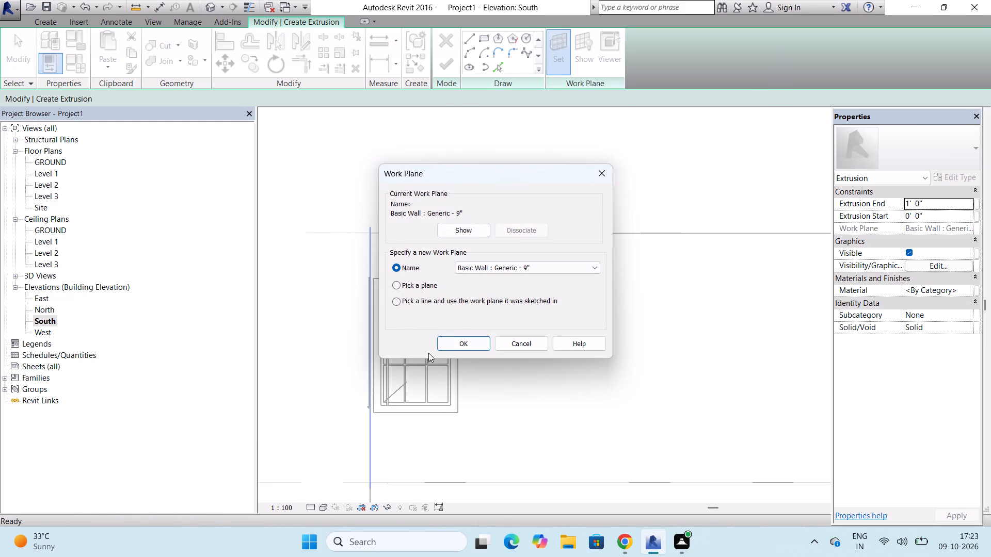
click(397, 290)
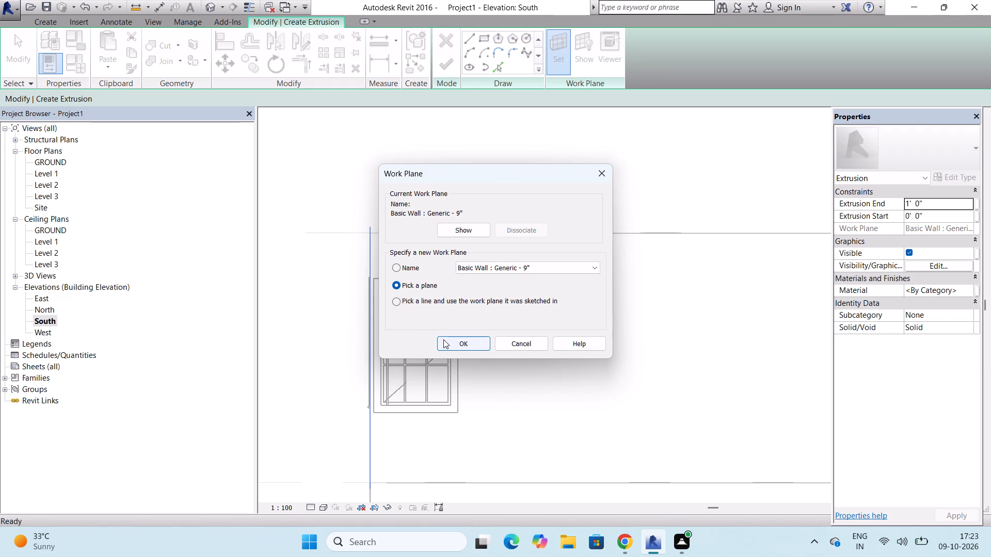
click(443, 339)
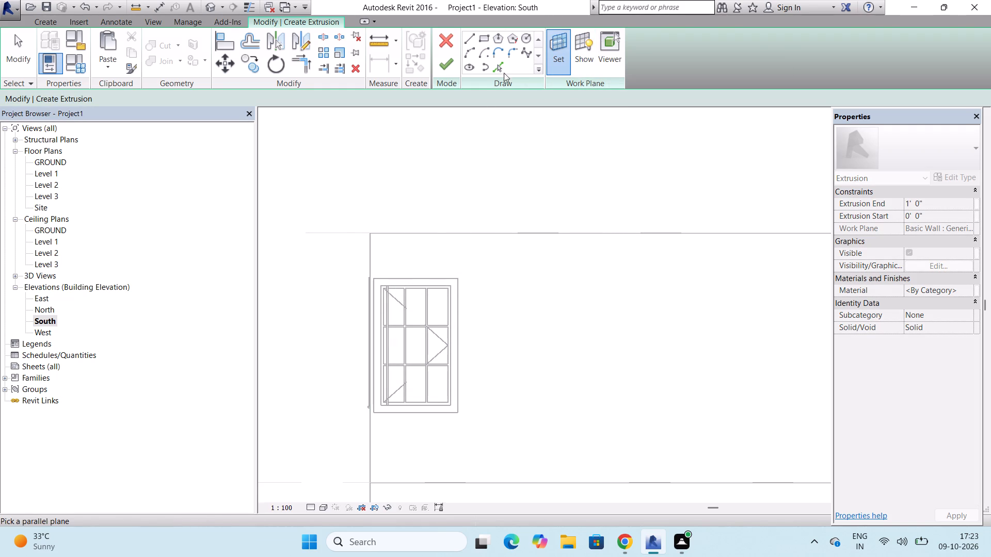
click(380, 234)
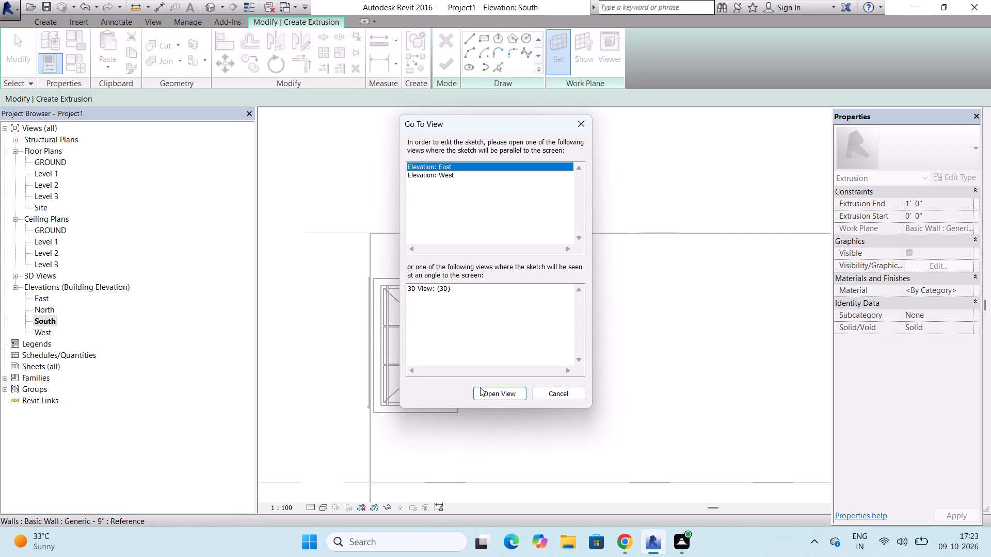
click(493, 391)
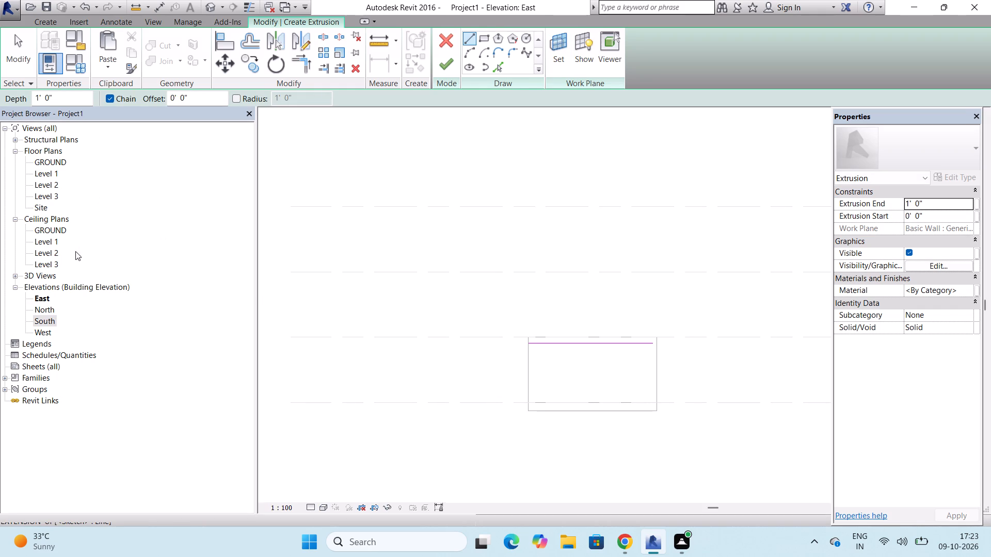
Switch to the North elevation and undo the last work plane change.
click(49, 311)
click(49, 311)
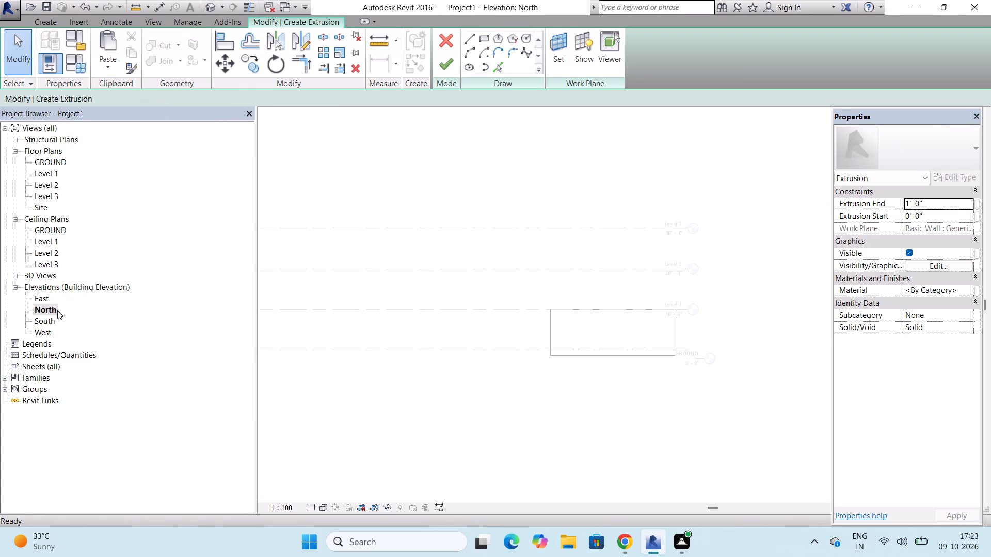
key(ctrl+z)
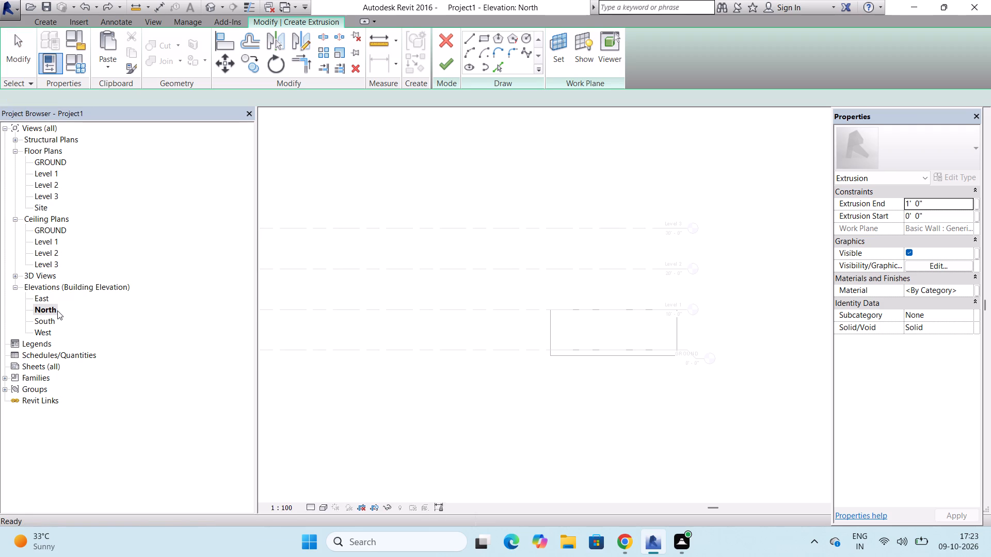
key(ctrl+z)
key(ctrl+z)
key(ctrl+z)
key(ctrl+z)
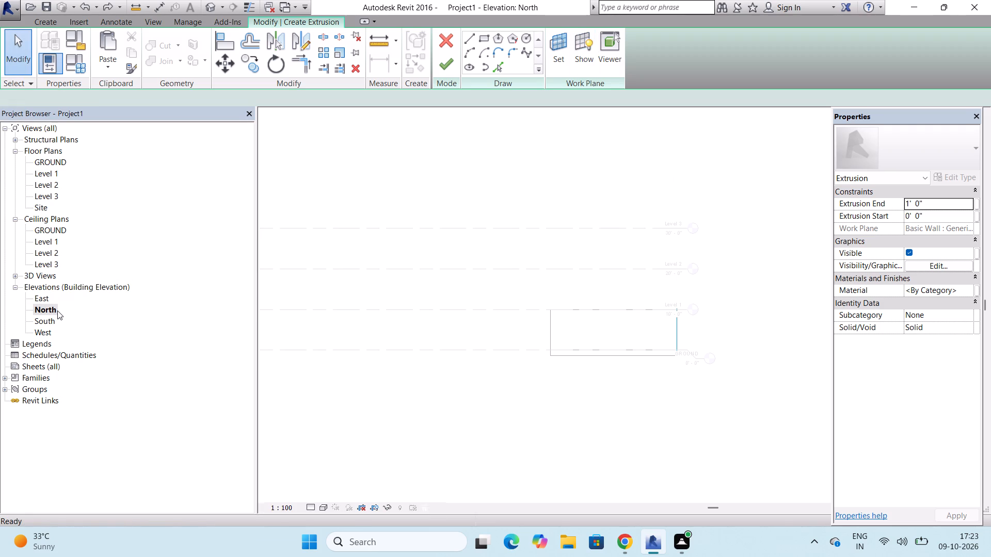
Examine in the 3D view how the extrusion sketch line sits on the west wall above the corner windows.
double_click(216, 9)
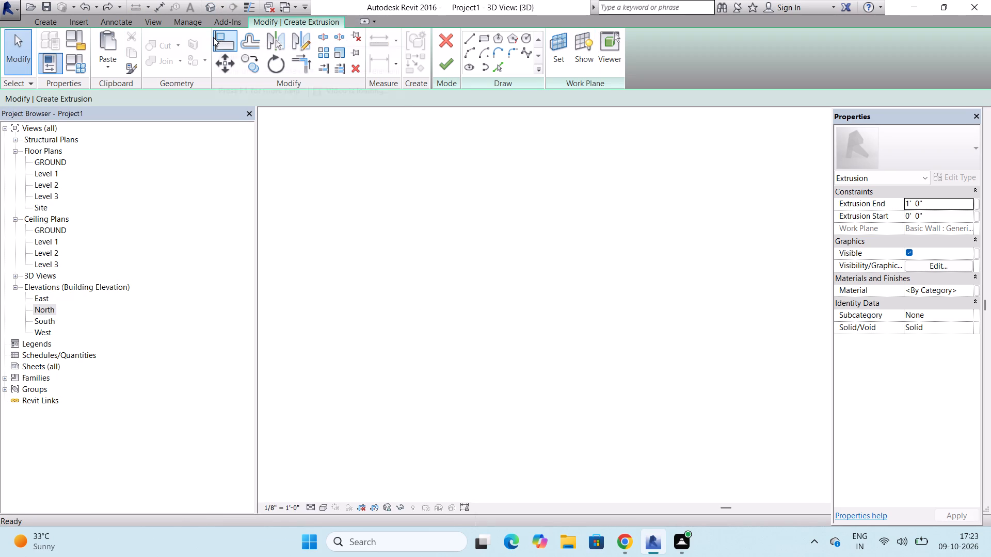
scroll(441, 251, down, 18)
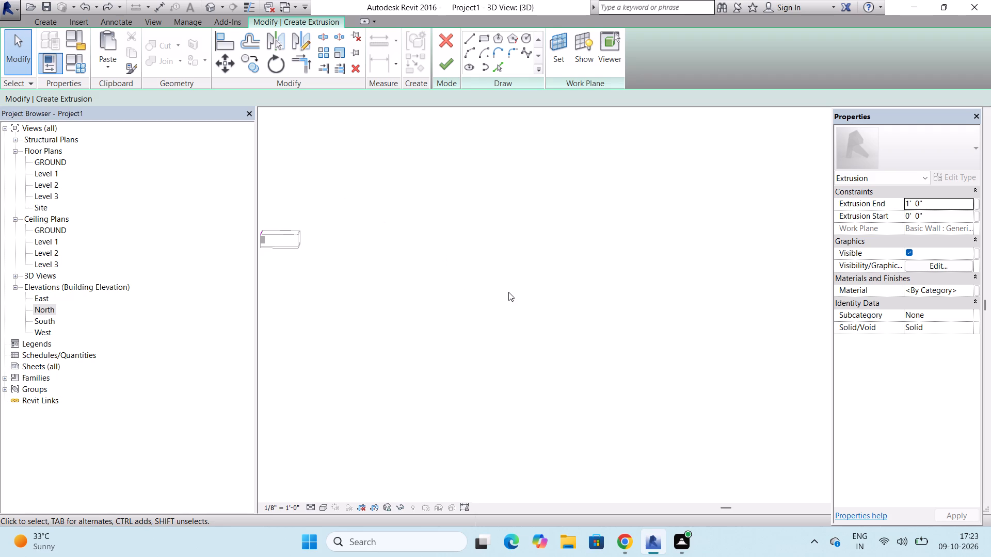
scroll(508, 292, down, 1)
scroll(405, 258, up, 15)
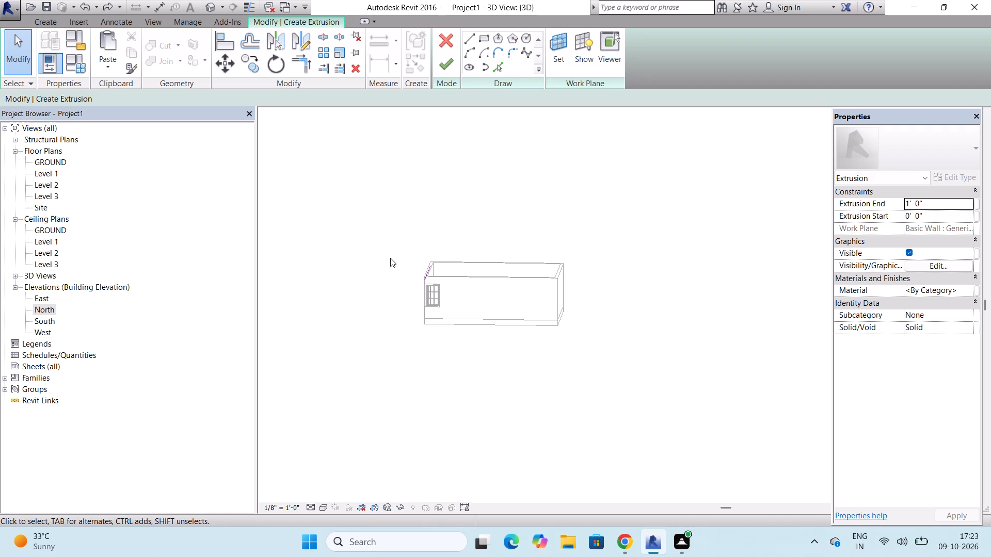
scroll(390, 258, up, 3)
shift+scroll(366, 329, up, 1)
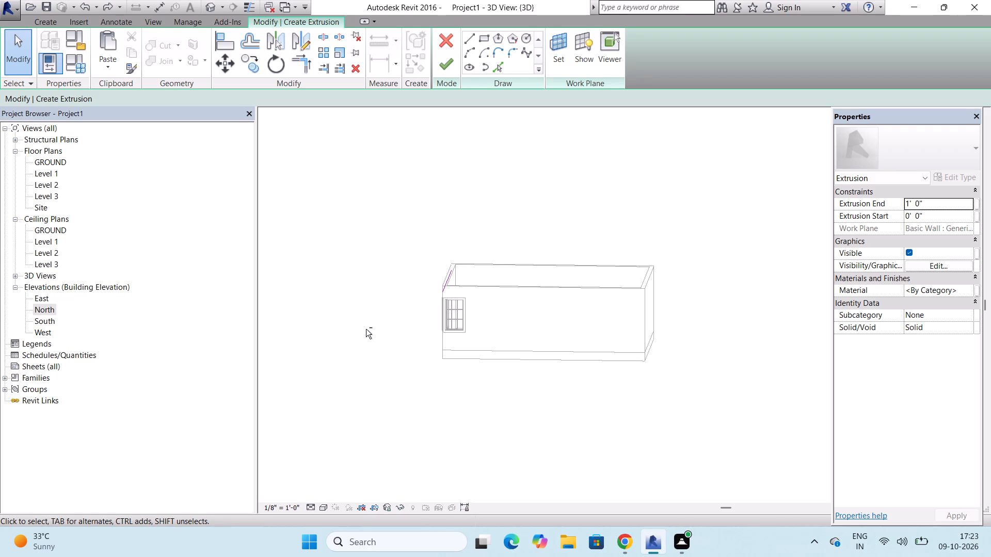
shift+middle_drag(366, 329, 419, 331)
scroll(423, 324, down, 10)
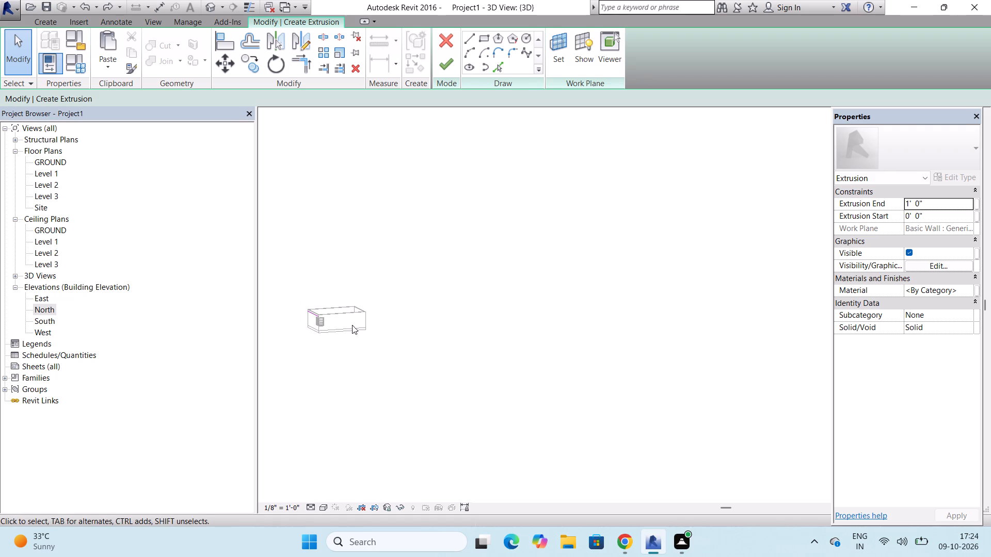
scroll(309, 306, up, 16)
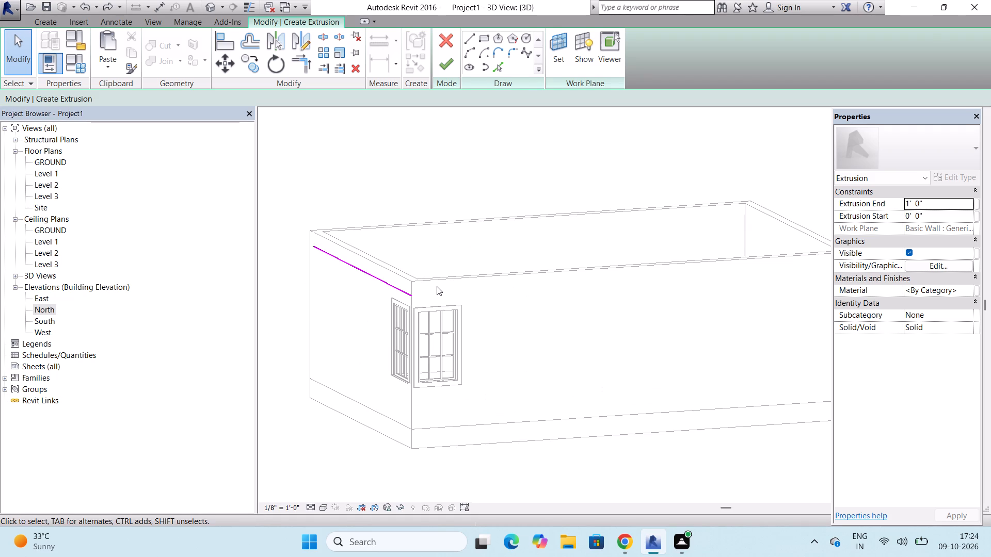
scroll(437, 286, down, 3)
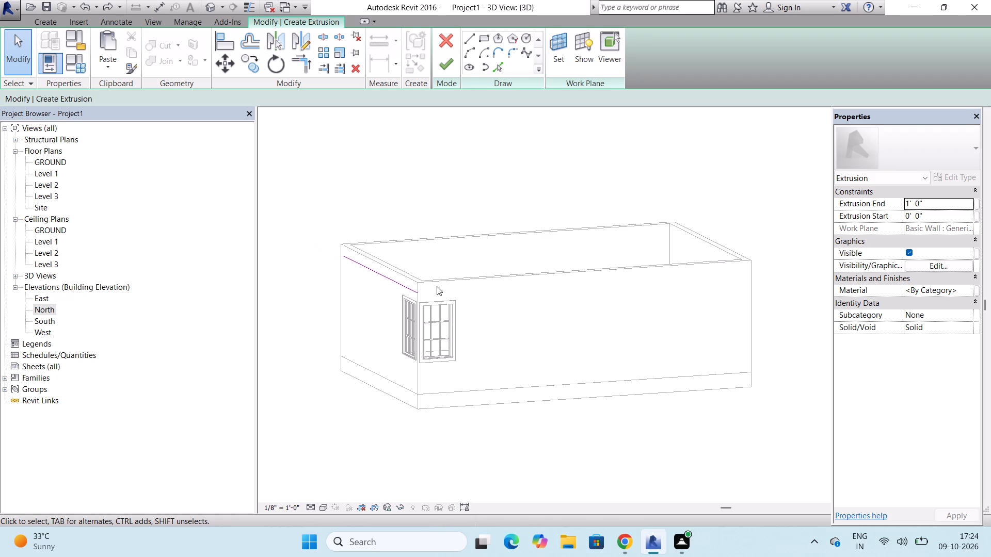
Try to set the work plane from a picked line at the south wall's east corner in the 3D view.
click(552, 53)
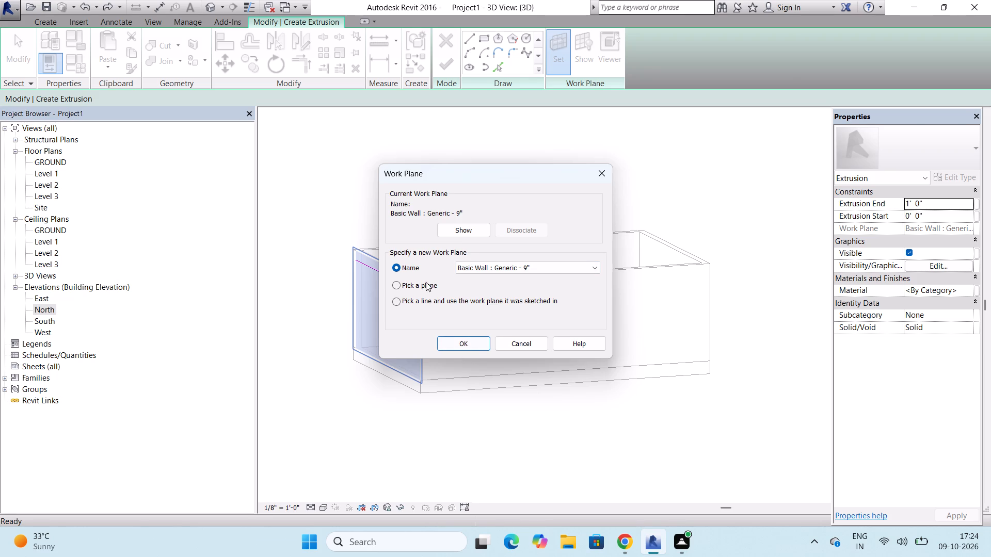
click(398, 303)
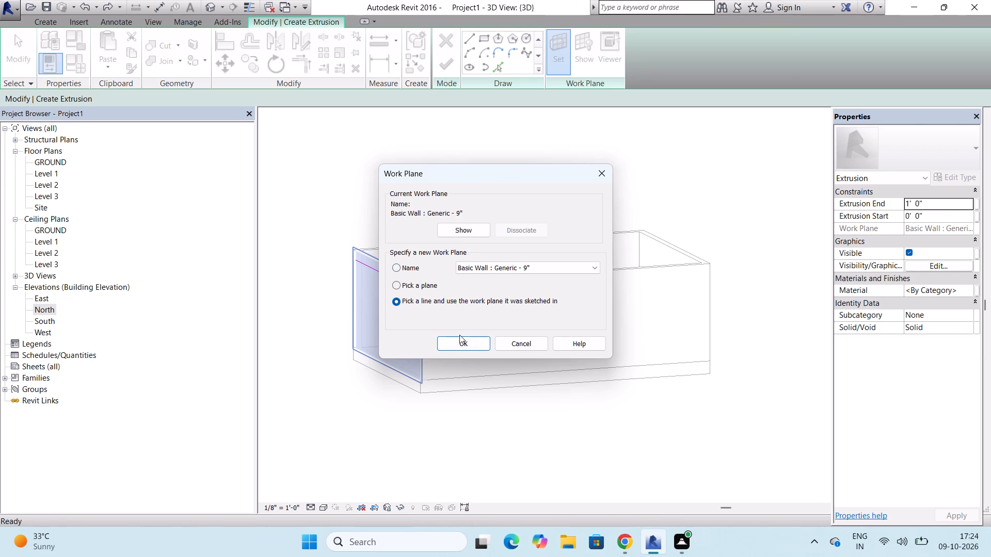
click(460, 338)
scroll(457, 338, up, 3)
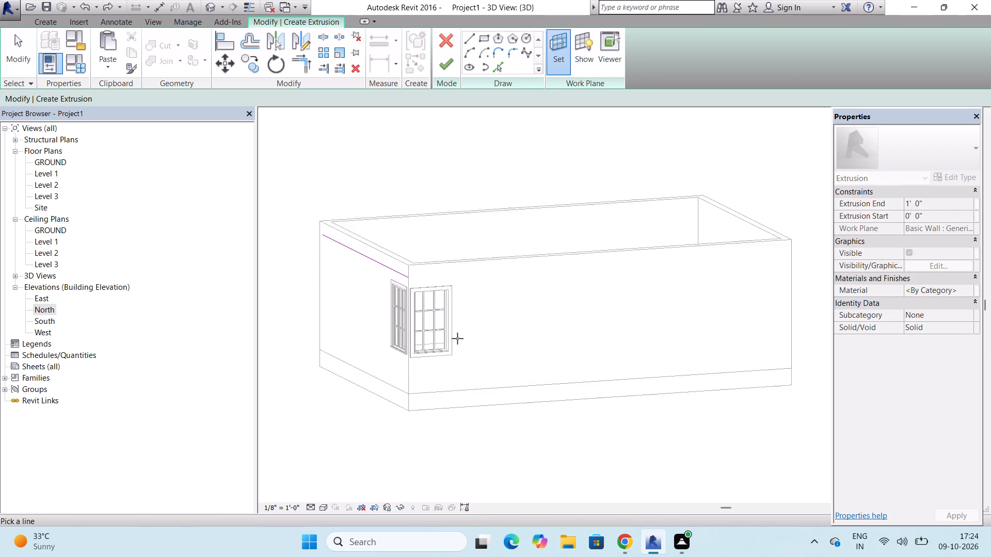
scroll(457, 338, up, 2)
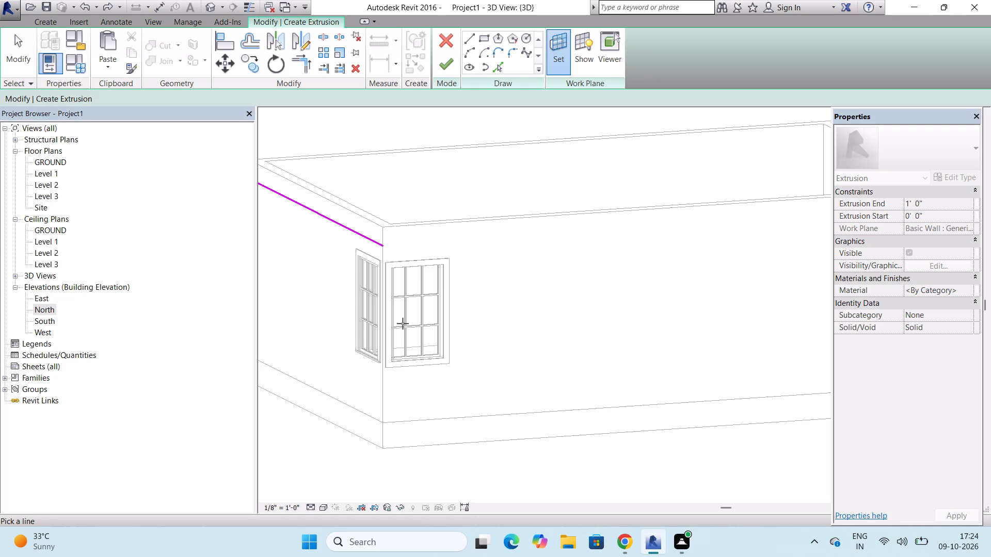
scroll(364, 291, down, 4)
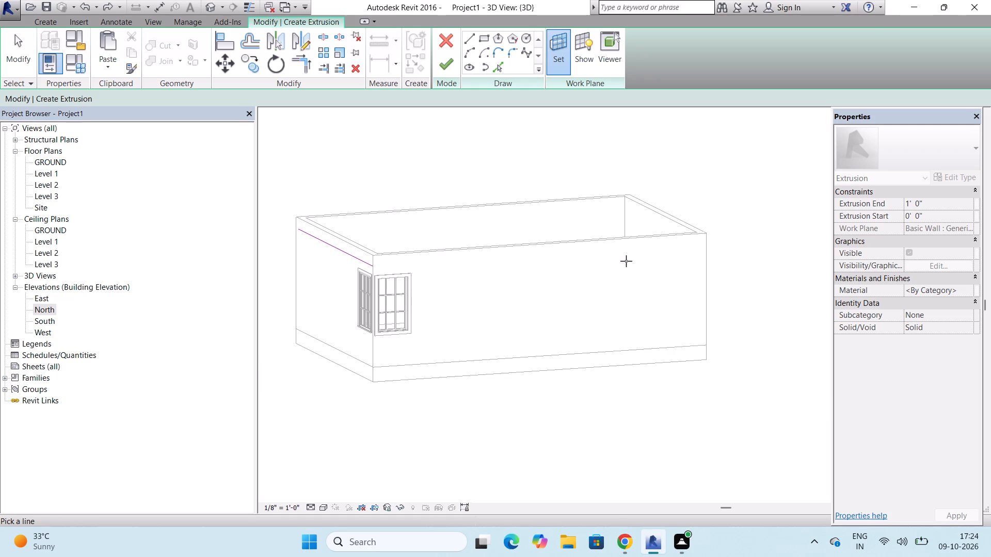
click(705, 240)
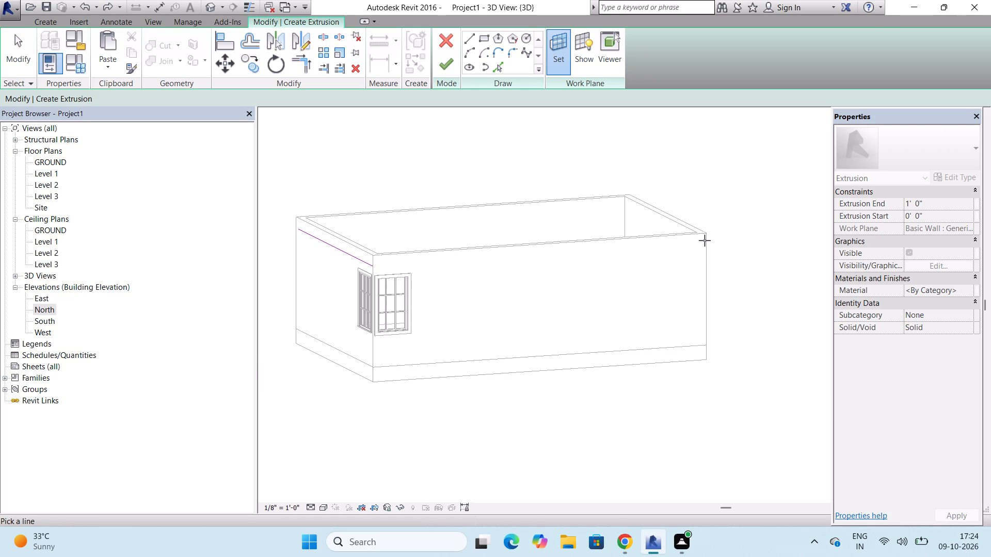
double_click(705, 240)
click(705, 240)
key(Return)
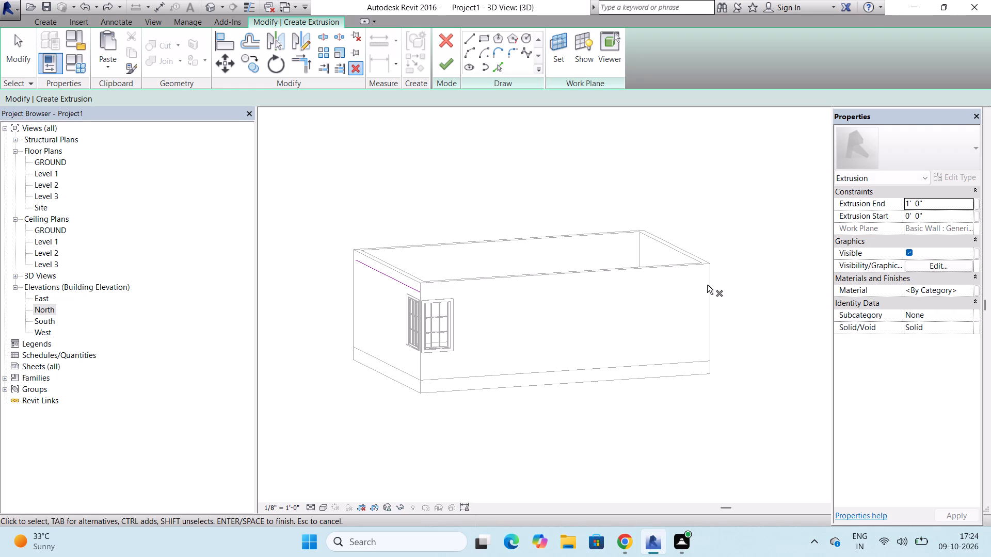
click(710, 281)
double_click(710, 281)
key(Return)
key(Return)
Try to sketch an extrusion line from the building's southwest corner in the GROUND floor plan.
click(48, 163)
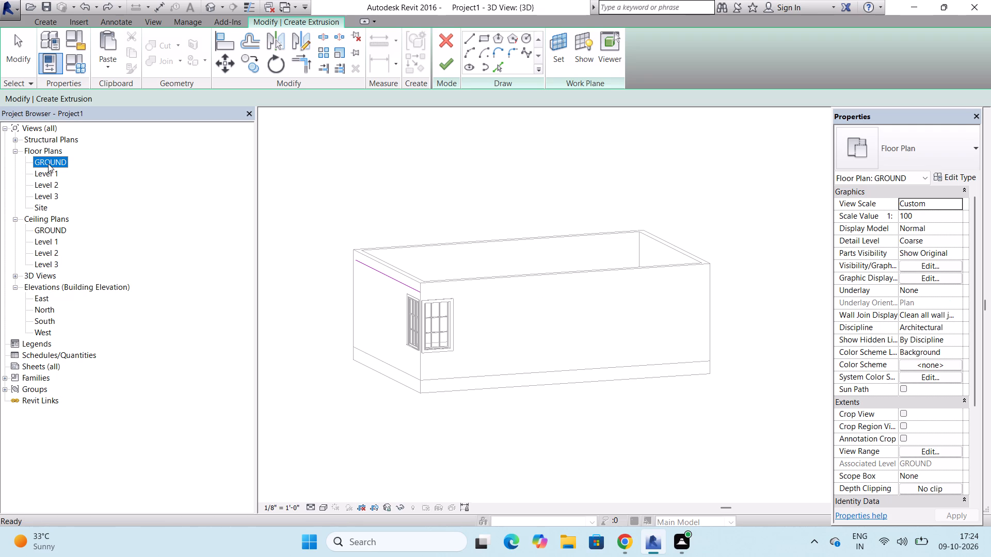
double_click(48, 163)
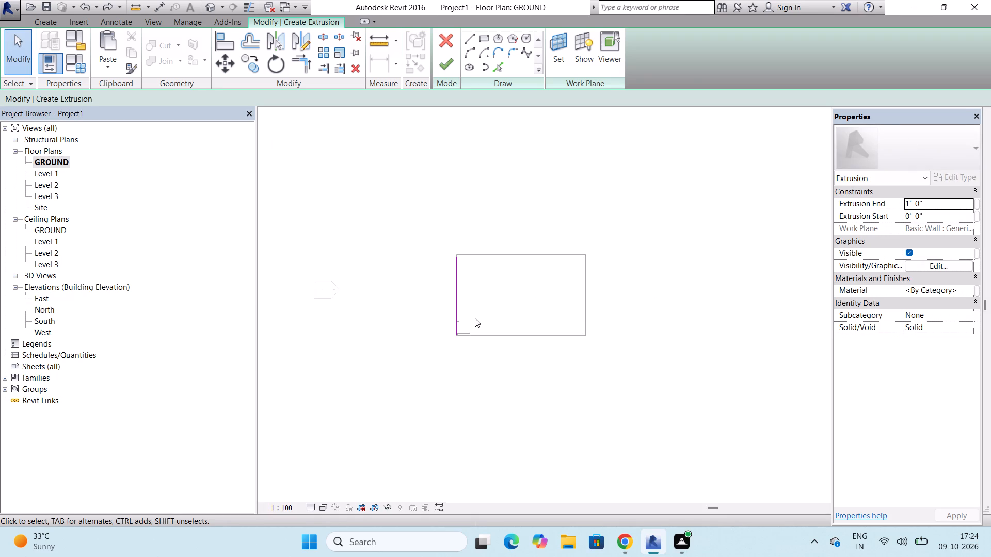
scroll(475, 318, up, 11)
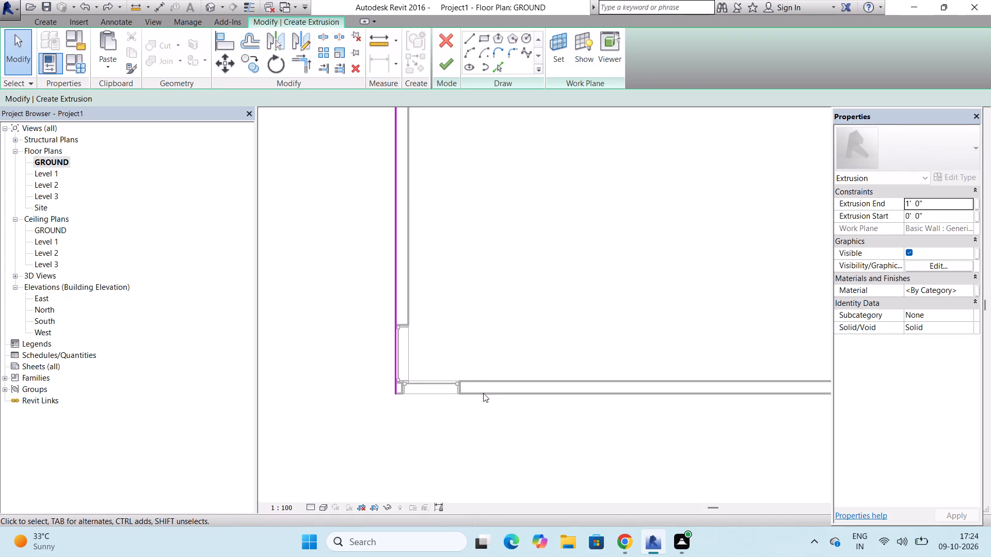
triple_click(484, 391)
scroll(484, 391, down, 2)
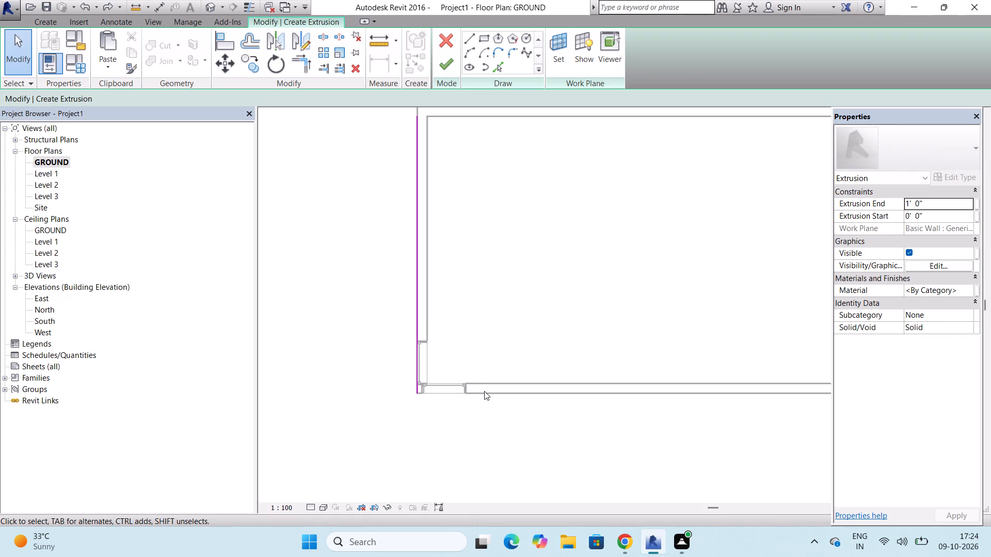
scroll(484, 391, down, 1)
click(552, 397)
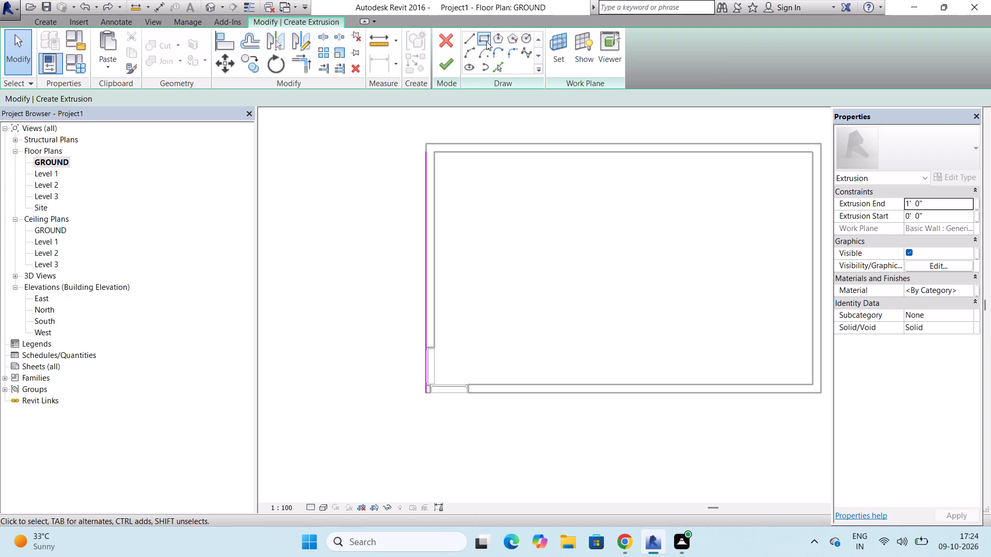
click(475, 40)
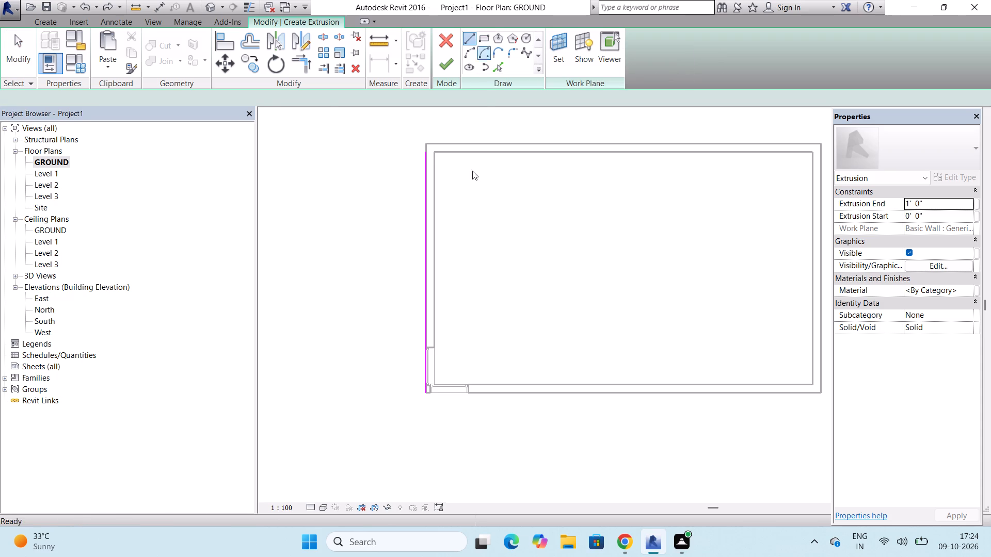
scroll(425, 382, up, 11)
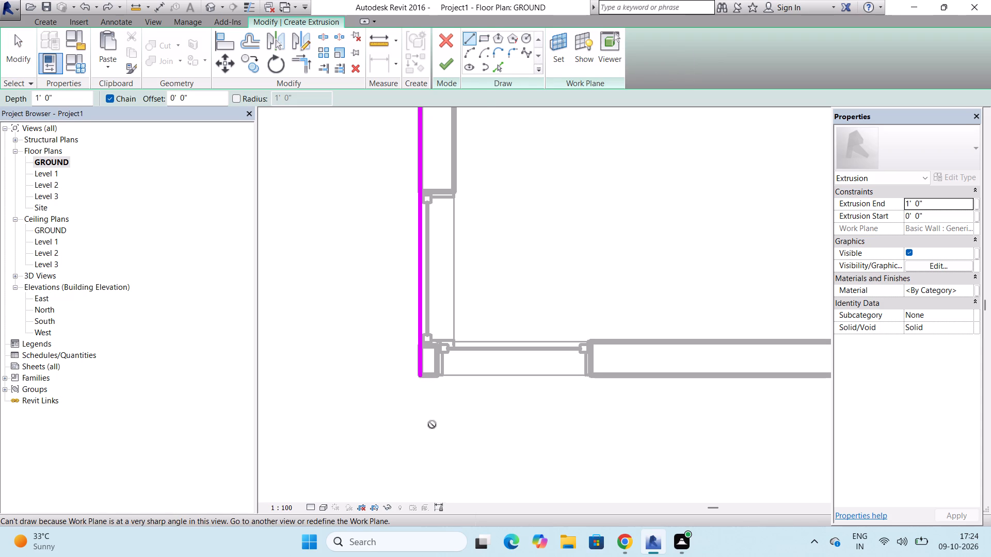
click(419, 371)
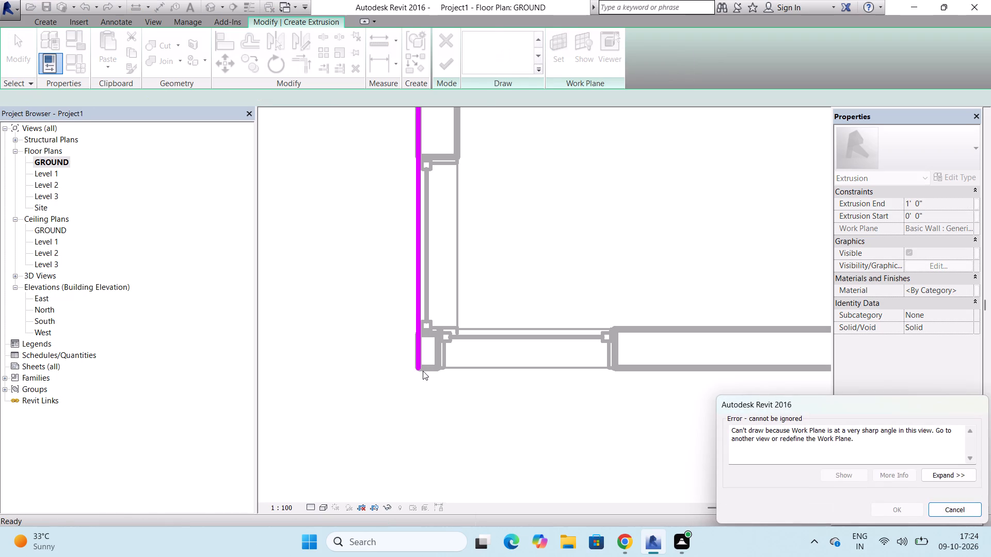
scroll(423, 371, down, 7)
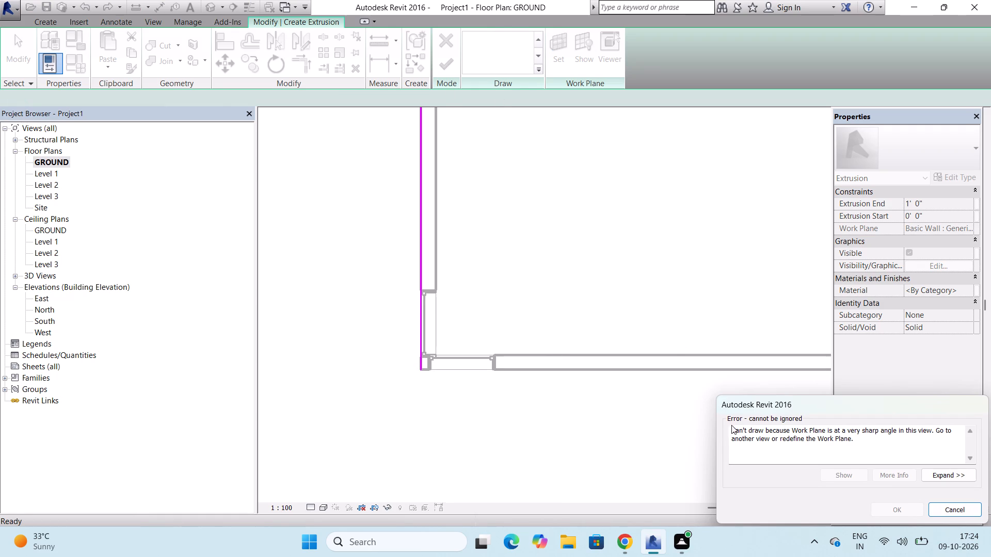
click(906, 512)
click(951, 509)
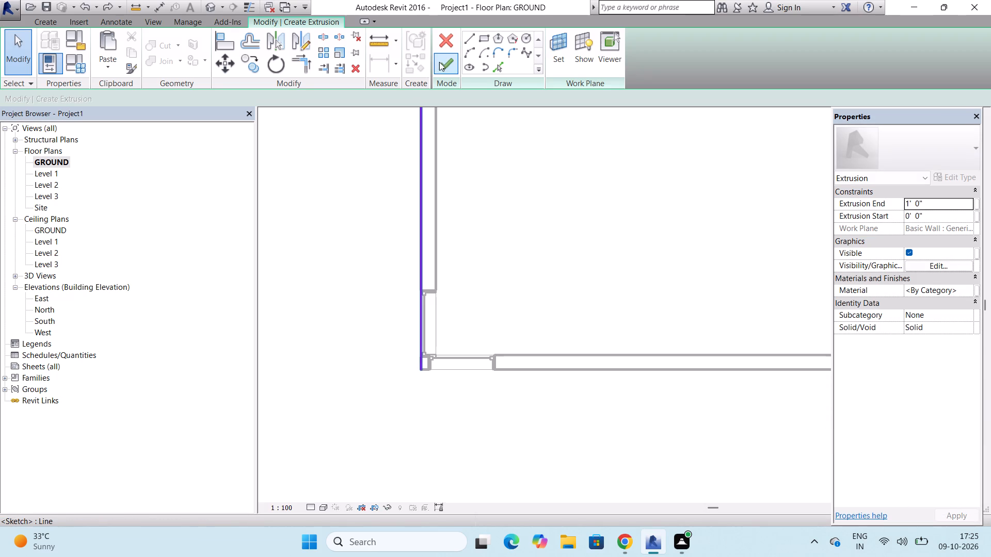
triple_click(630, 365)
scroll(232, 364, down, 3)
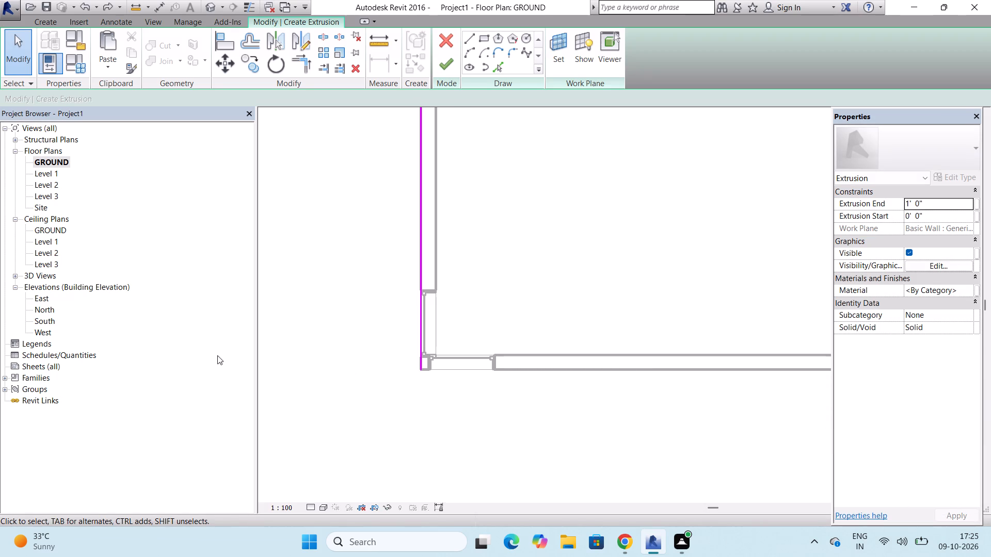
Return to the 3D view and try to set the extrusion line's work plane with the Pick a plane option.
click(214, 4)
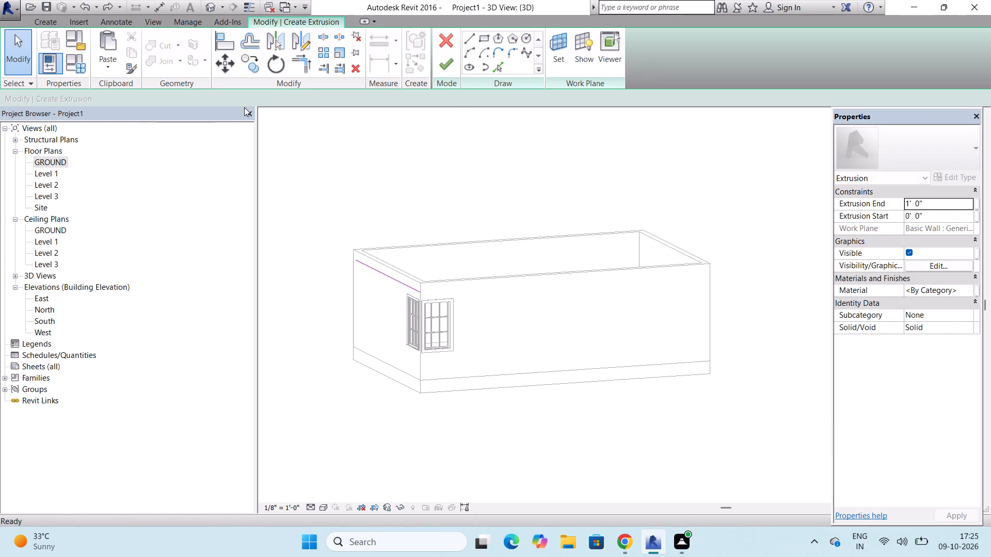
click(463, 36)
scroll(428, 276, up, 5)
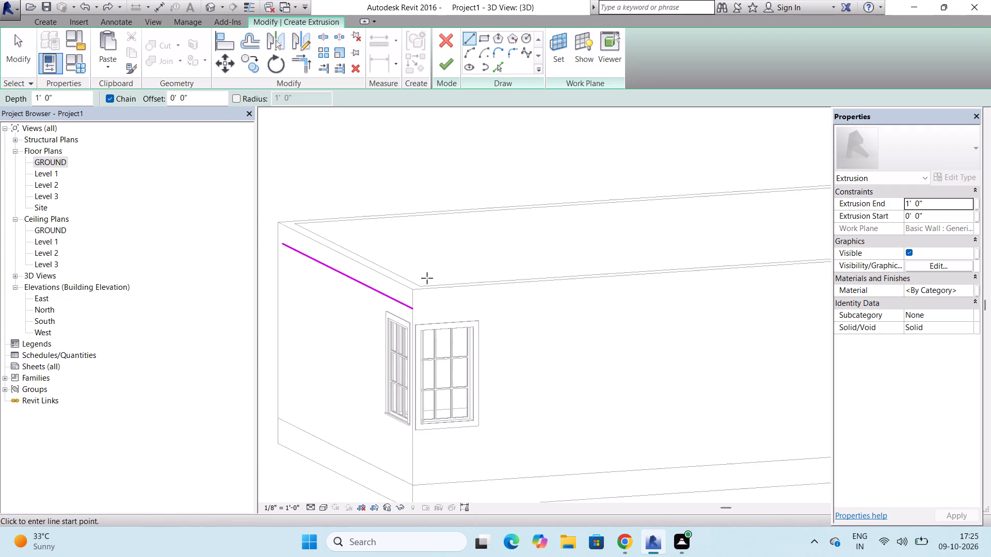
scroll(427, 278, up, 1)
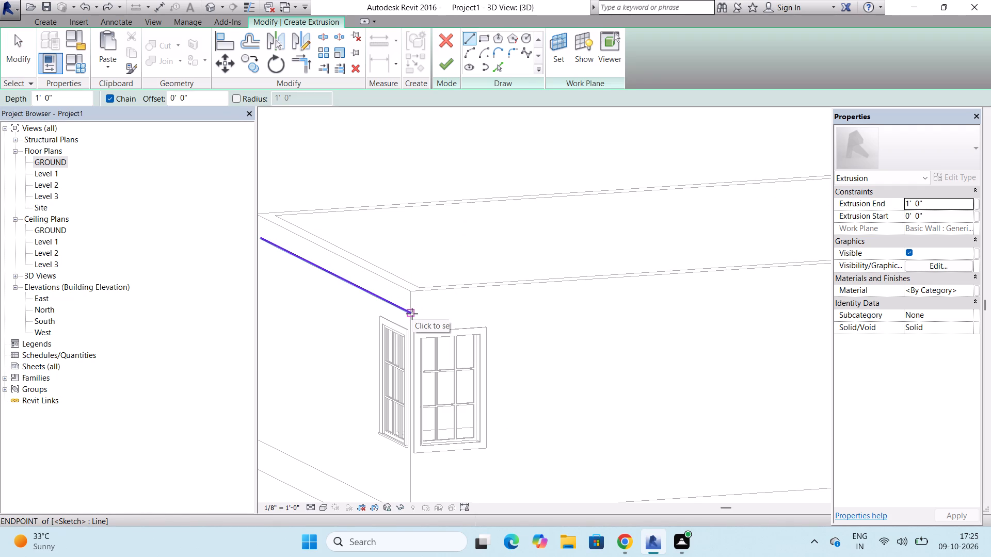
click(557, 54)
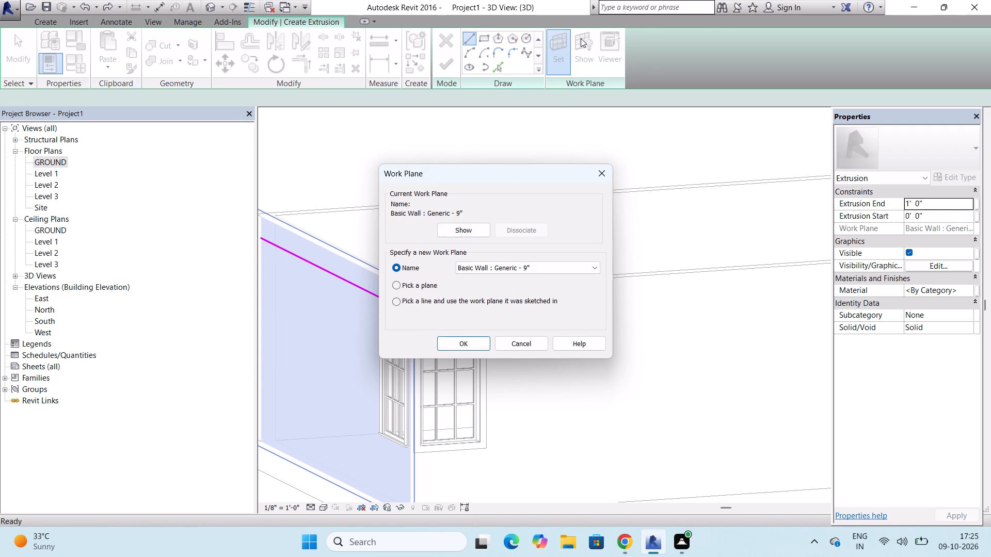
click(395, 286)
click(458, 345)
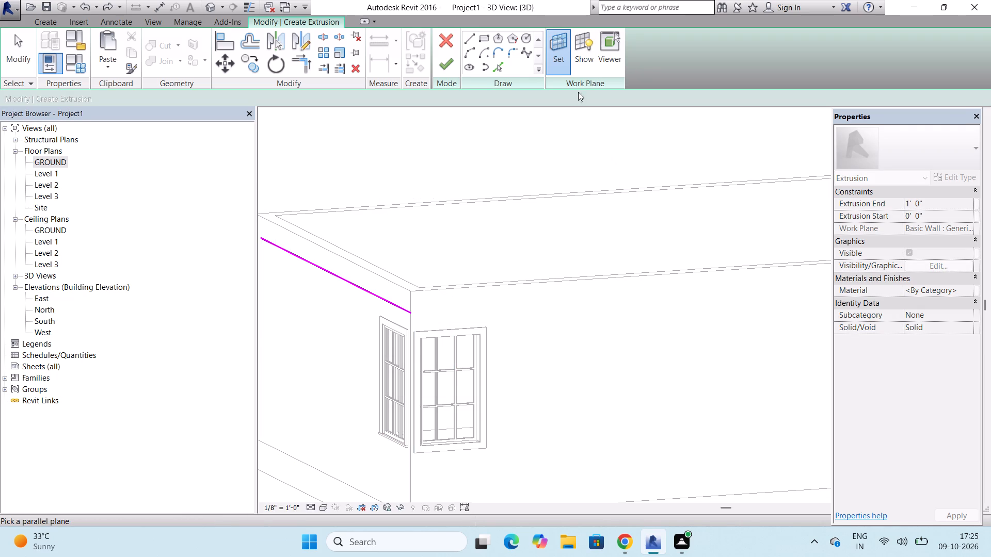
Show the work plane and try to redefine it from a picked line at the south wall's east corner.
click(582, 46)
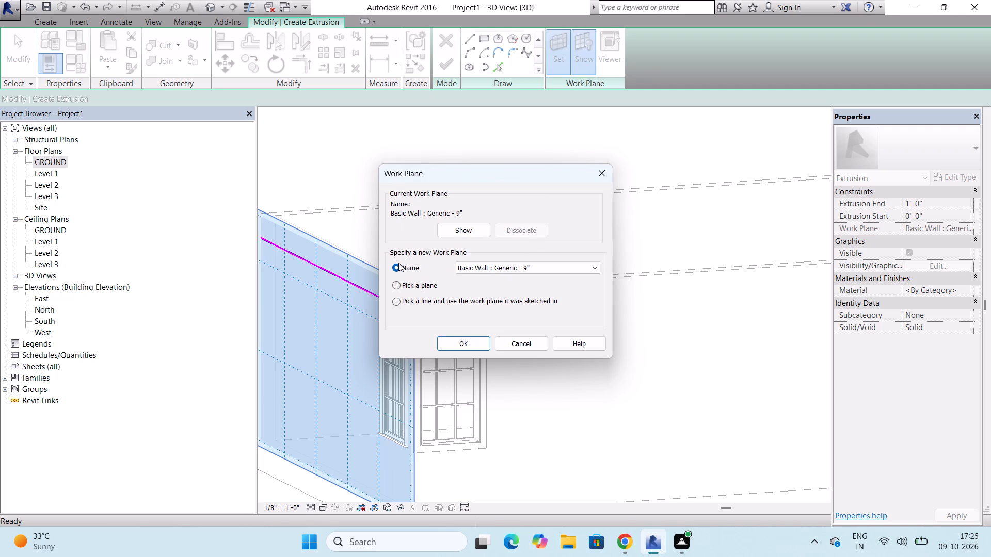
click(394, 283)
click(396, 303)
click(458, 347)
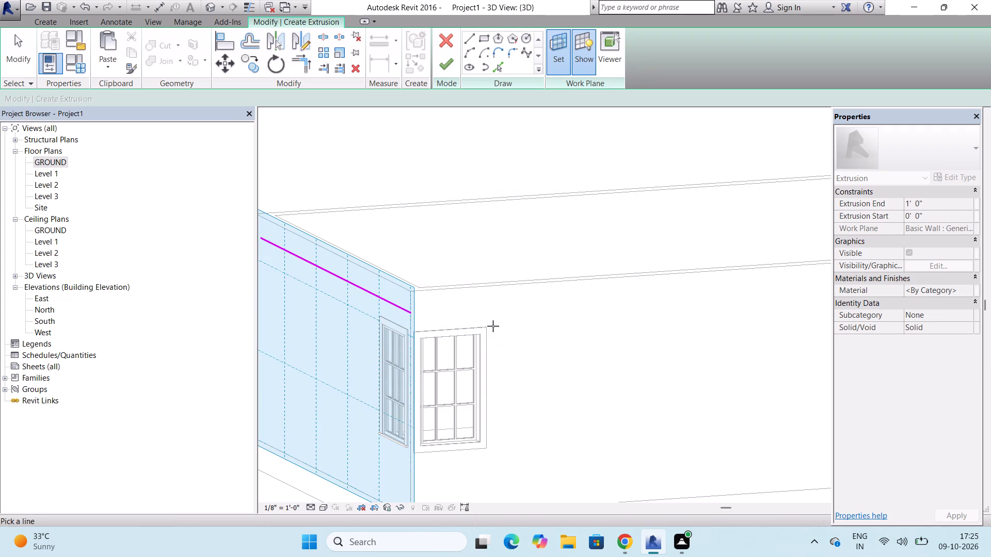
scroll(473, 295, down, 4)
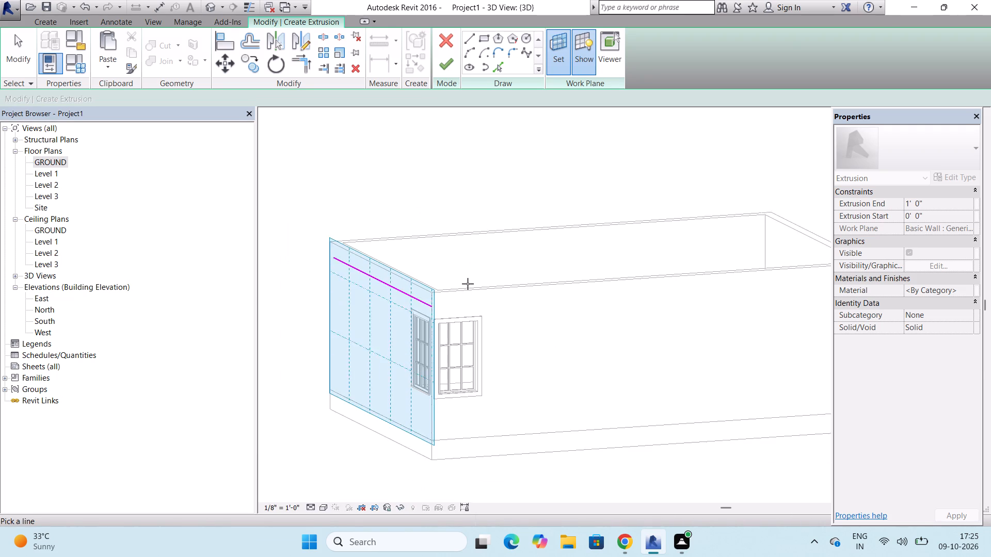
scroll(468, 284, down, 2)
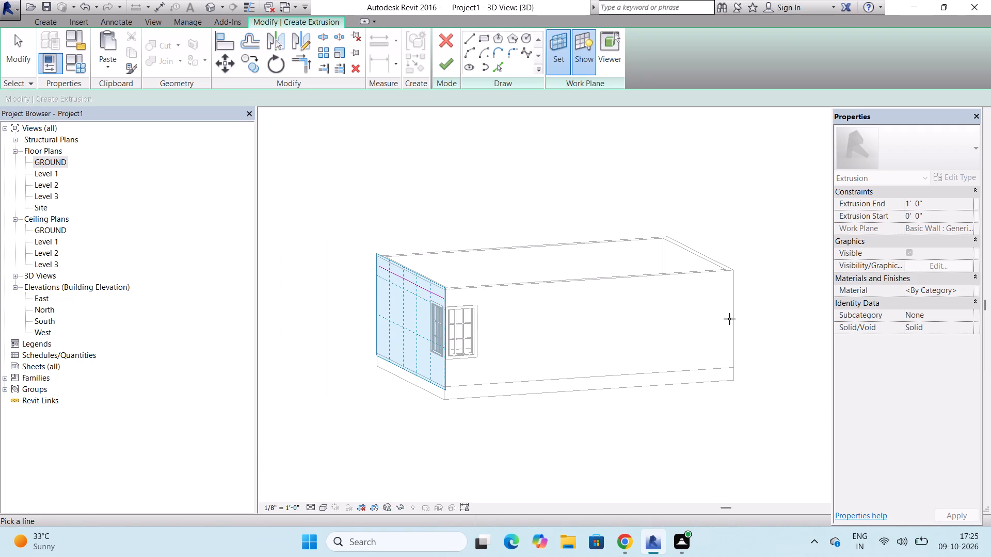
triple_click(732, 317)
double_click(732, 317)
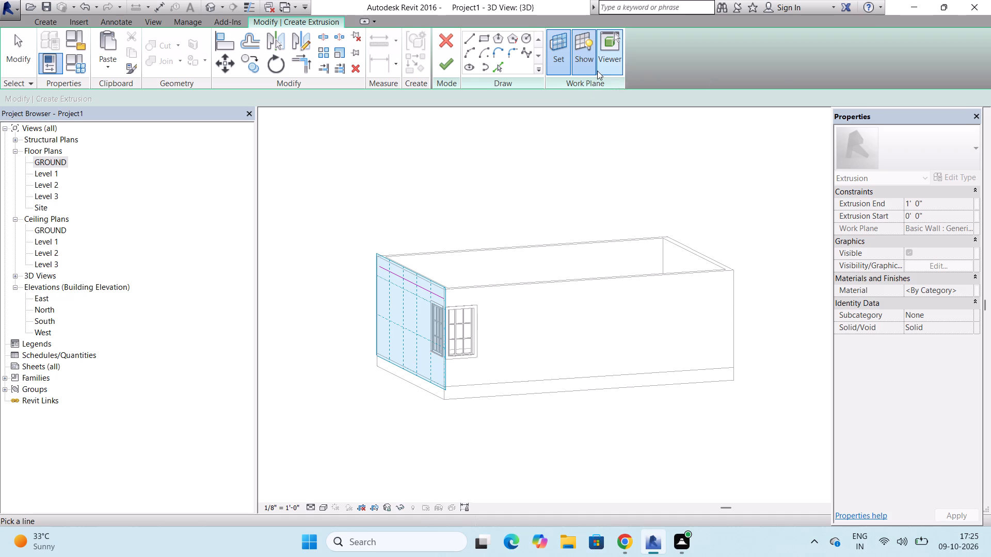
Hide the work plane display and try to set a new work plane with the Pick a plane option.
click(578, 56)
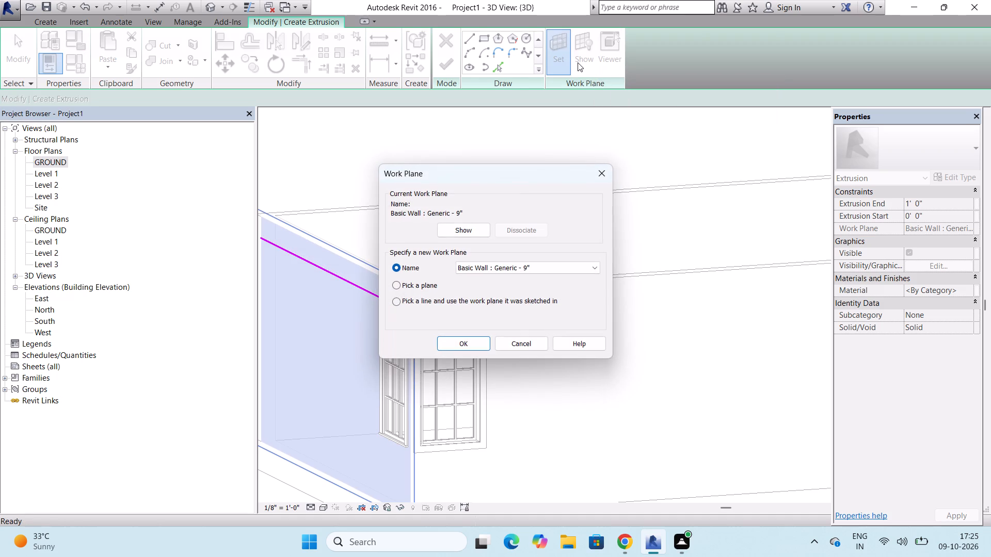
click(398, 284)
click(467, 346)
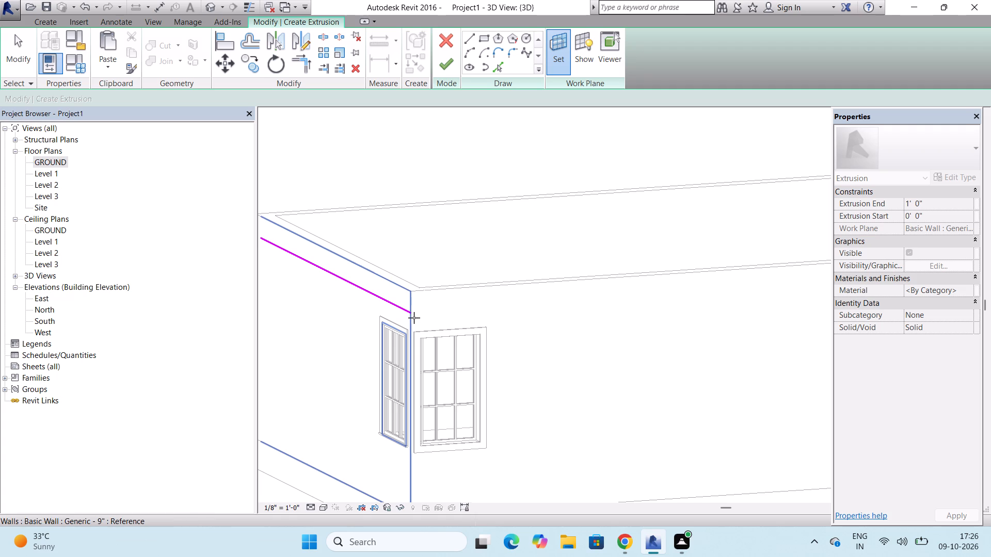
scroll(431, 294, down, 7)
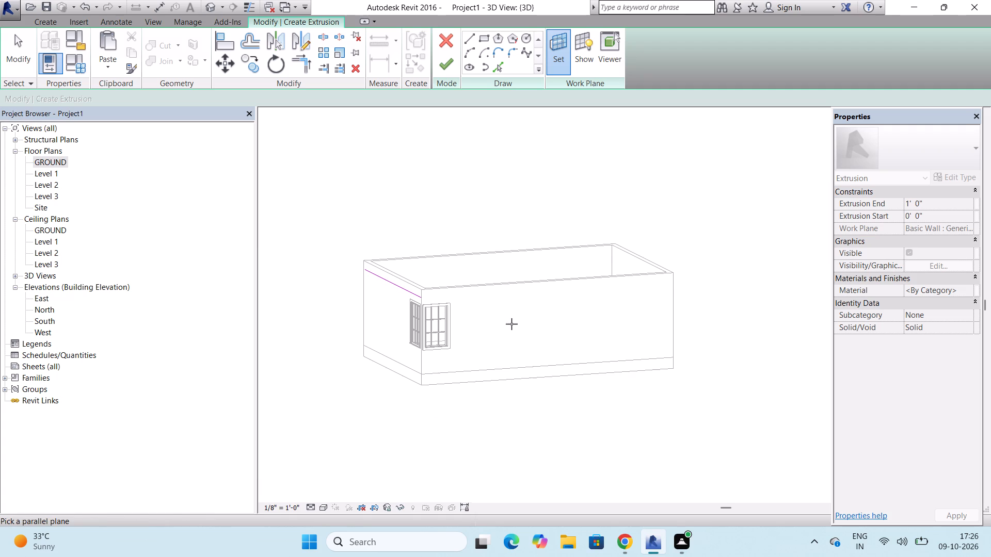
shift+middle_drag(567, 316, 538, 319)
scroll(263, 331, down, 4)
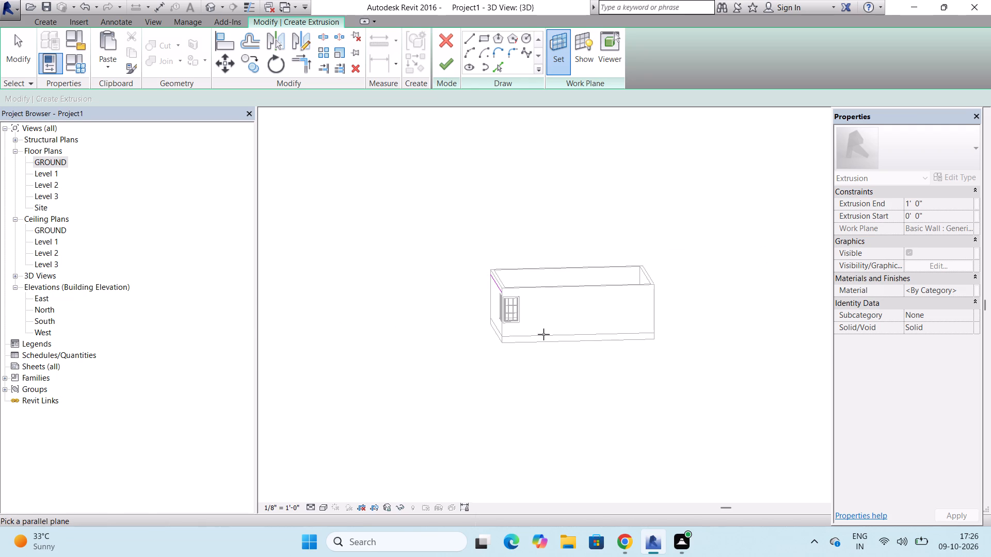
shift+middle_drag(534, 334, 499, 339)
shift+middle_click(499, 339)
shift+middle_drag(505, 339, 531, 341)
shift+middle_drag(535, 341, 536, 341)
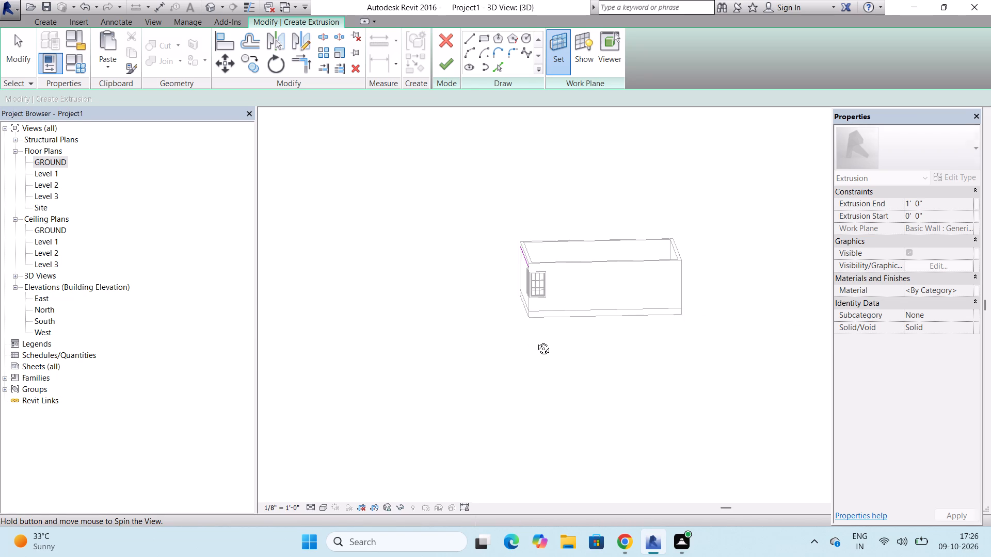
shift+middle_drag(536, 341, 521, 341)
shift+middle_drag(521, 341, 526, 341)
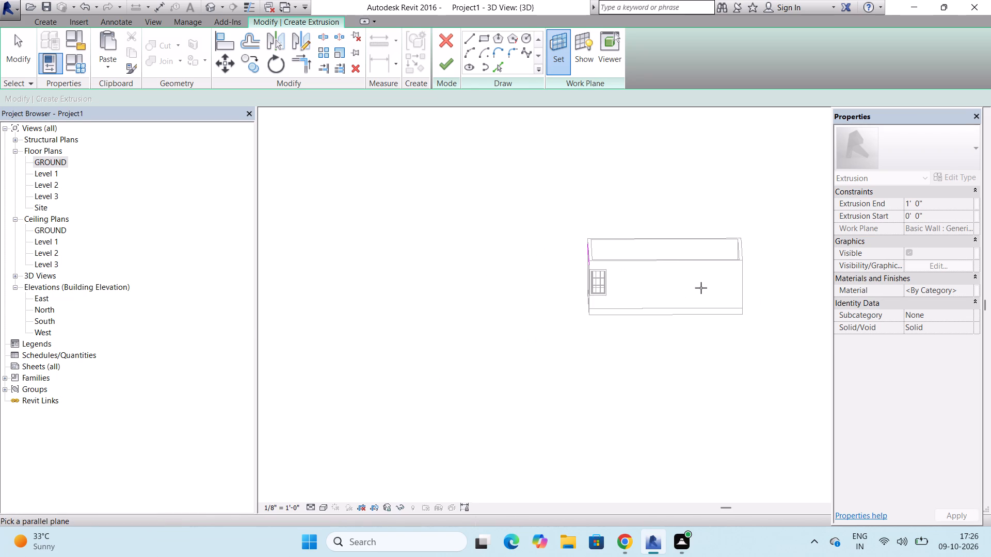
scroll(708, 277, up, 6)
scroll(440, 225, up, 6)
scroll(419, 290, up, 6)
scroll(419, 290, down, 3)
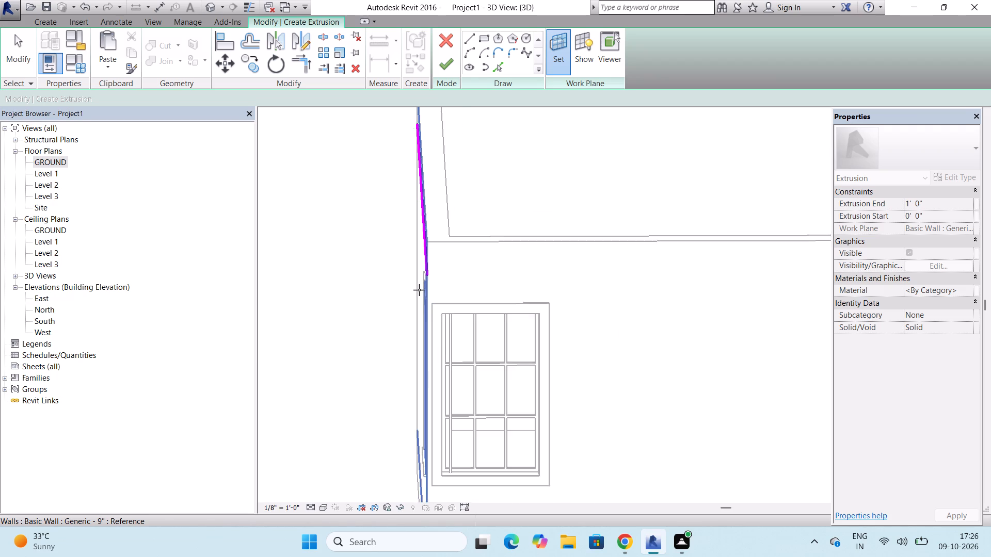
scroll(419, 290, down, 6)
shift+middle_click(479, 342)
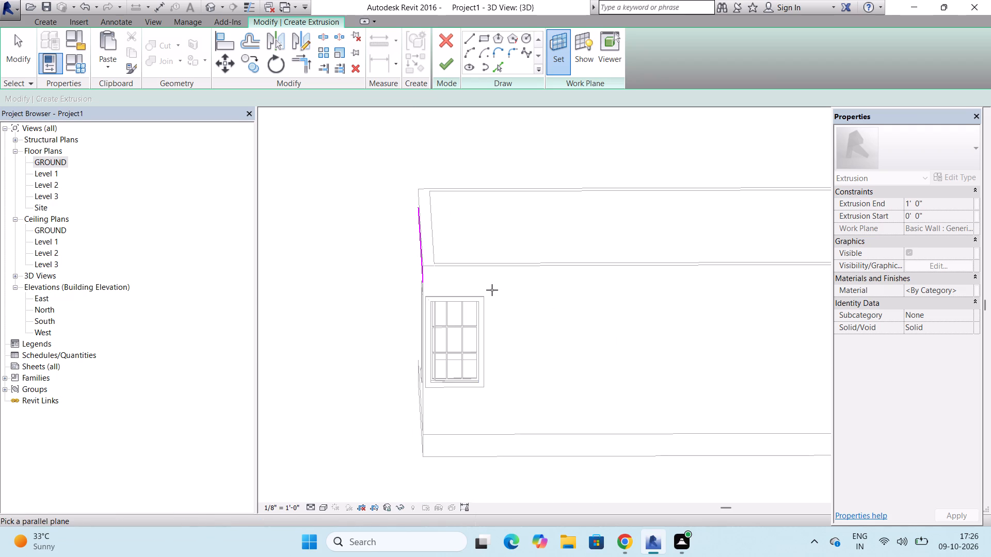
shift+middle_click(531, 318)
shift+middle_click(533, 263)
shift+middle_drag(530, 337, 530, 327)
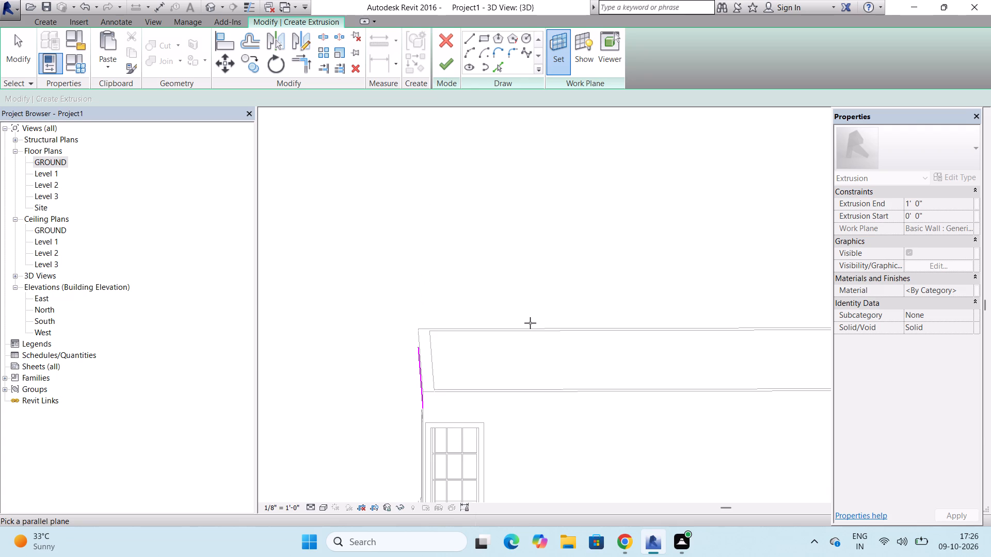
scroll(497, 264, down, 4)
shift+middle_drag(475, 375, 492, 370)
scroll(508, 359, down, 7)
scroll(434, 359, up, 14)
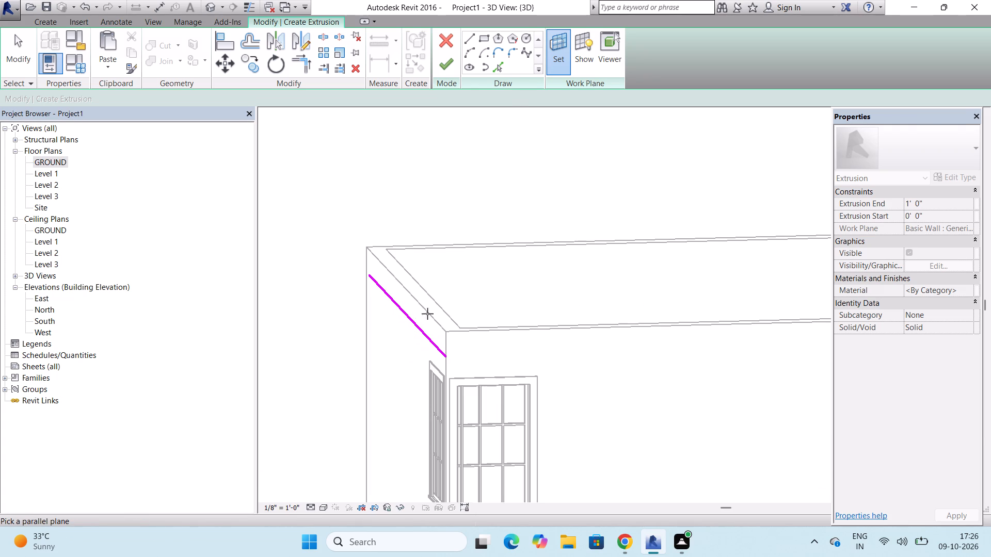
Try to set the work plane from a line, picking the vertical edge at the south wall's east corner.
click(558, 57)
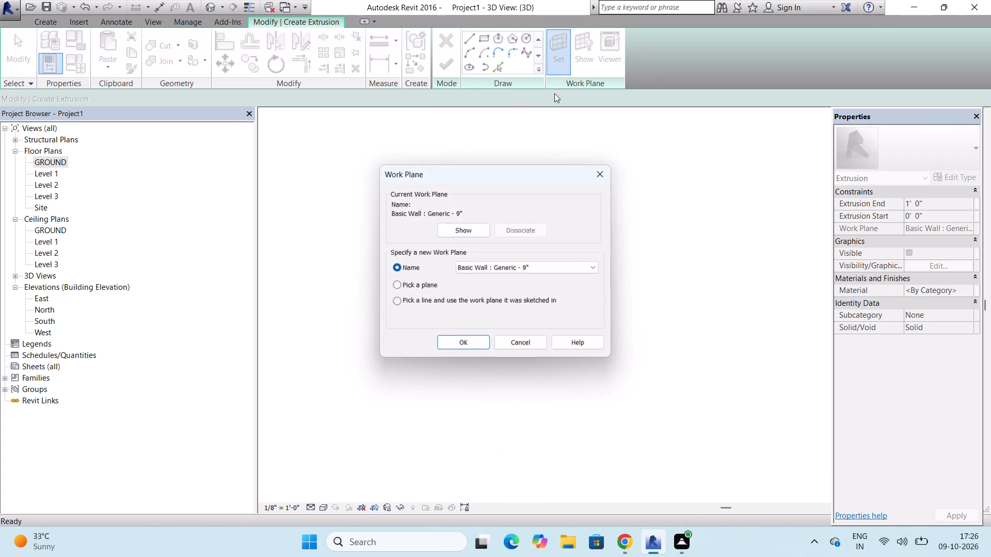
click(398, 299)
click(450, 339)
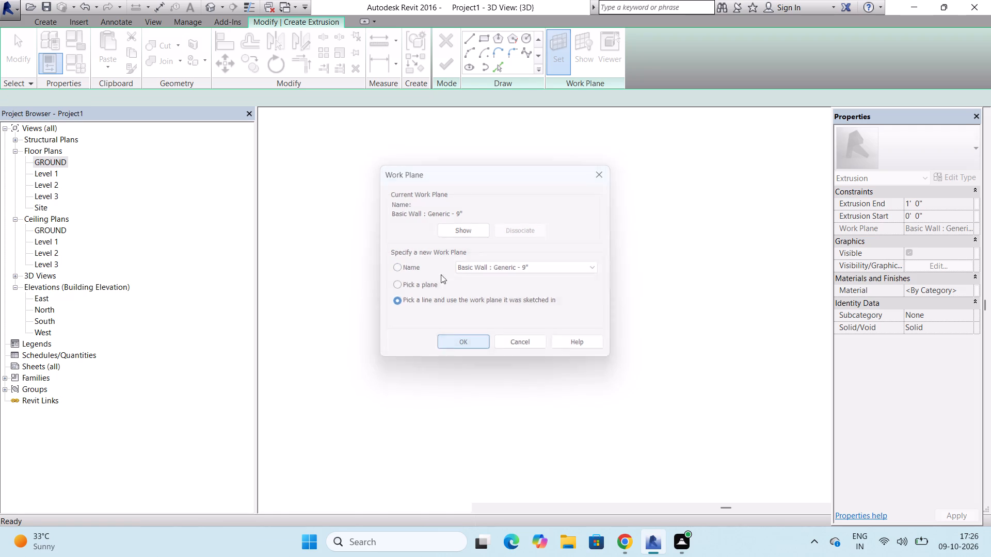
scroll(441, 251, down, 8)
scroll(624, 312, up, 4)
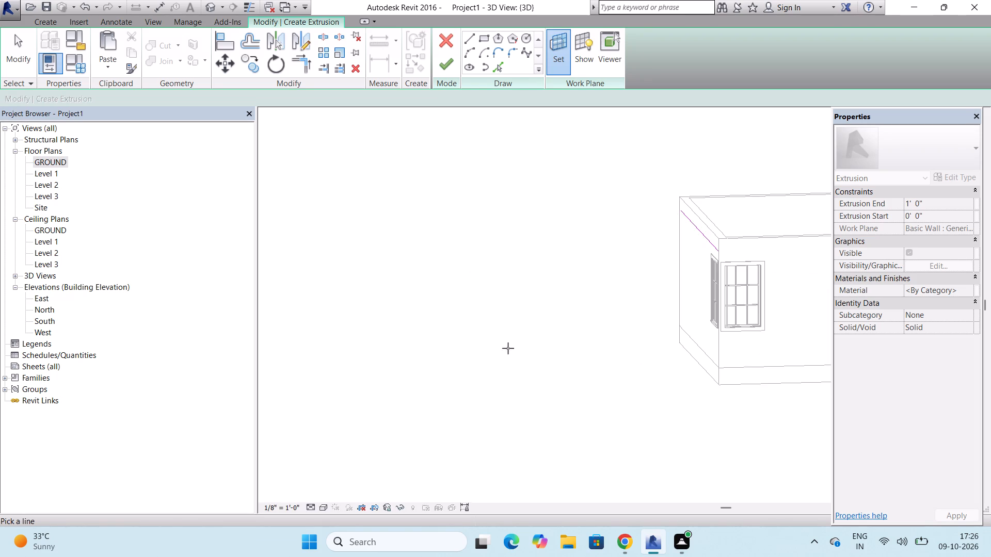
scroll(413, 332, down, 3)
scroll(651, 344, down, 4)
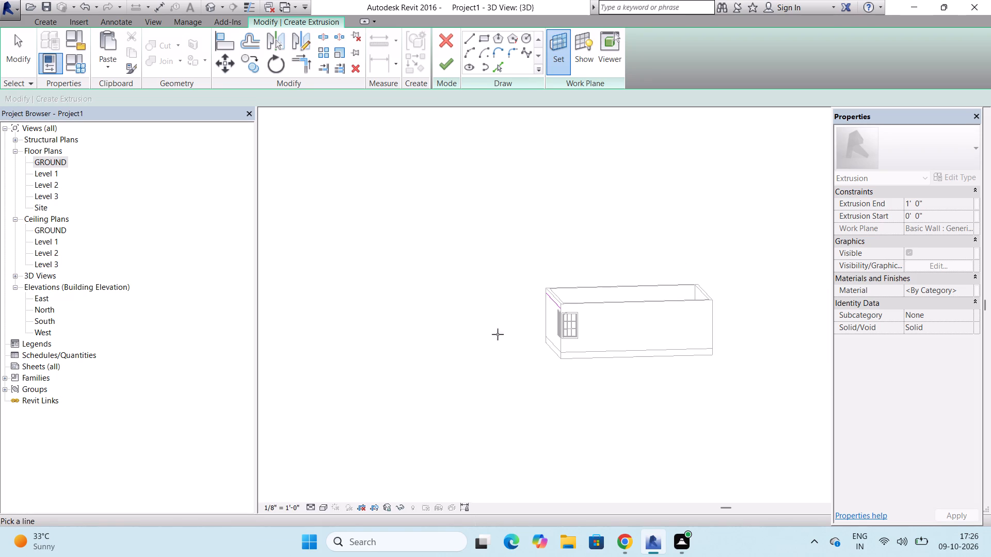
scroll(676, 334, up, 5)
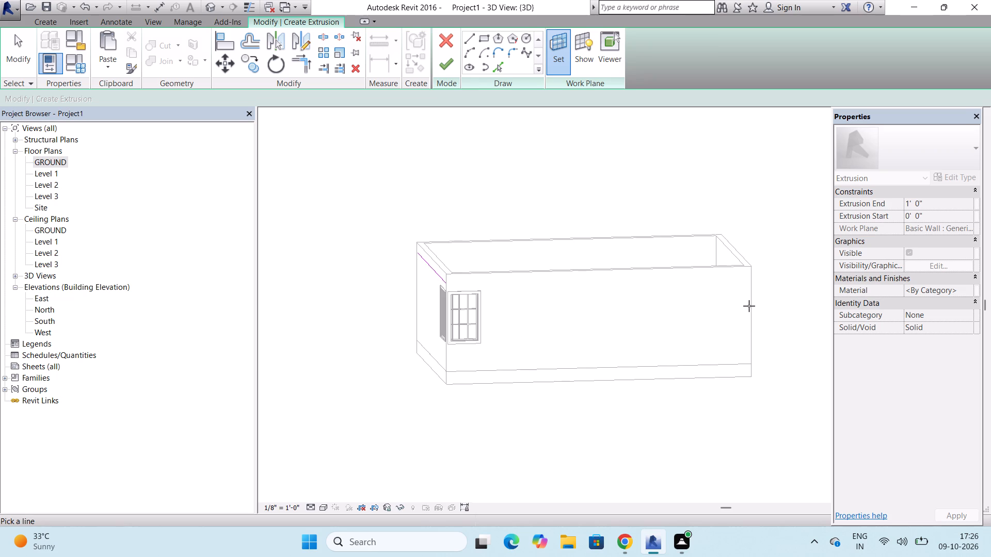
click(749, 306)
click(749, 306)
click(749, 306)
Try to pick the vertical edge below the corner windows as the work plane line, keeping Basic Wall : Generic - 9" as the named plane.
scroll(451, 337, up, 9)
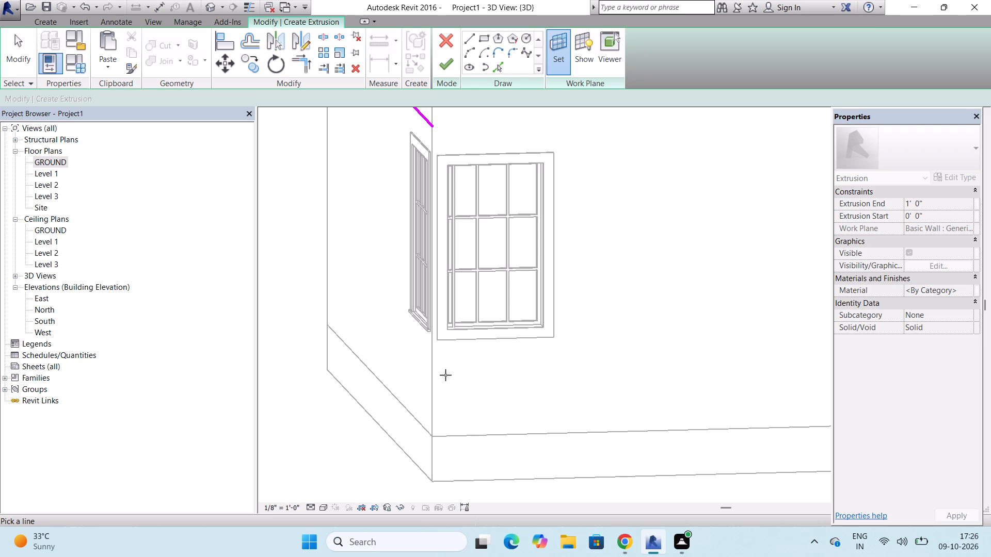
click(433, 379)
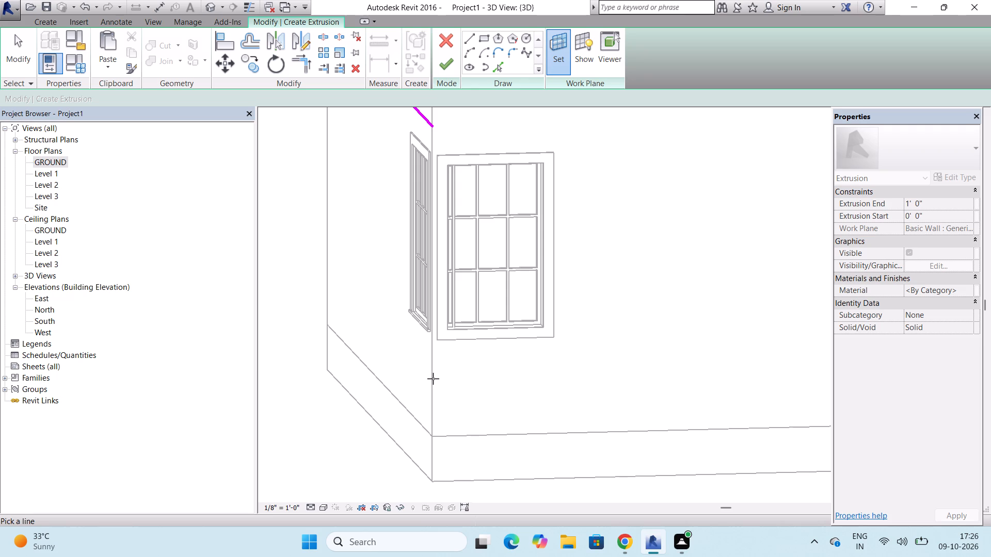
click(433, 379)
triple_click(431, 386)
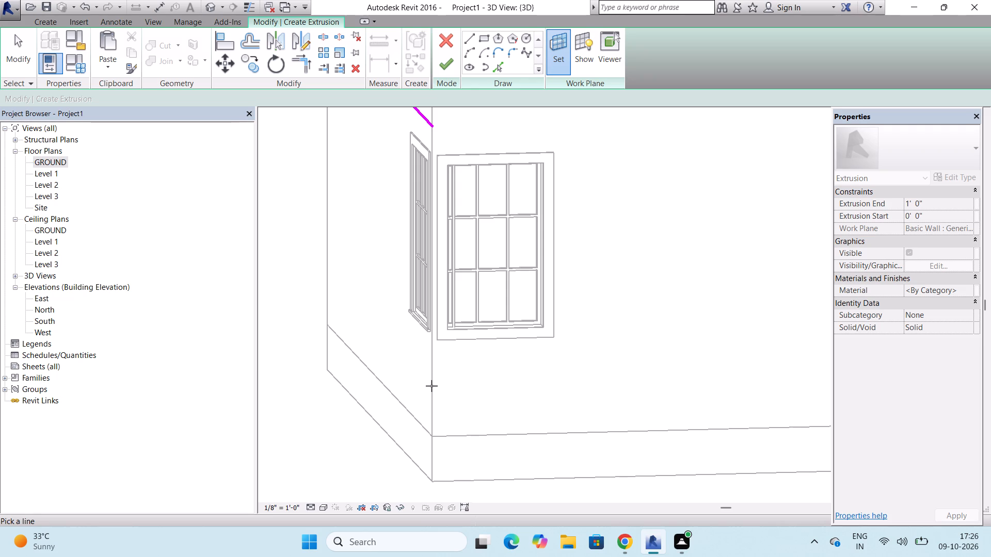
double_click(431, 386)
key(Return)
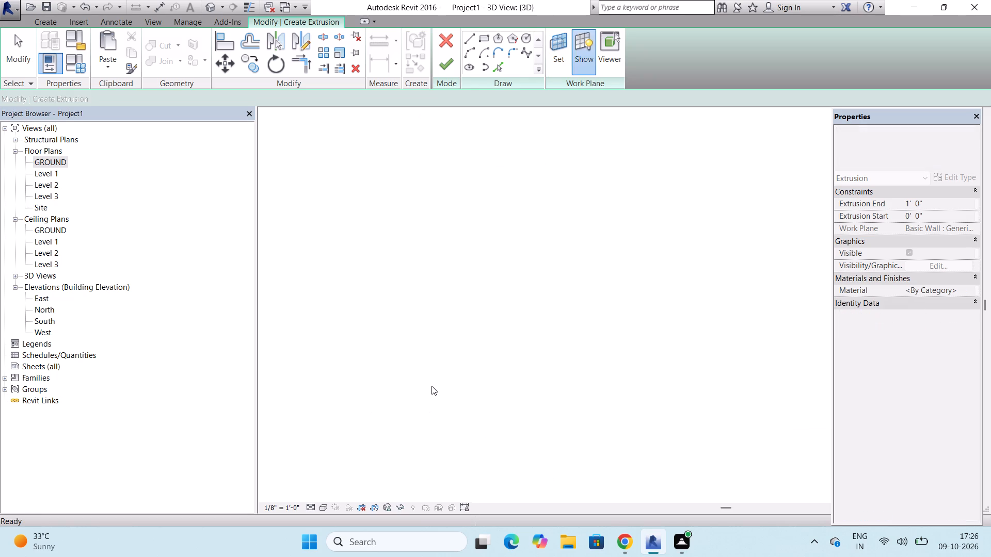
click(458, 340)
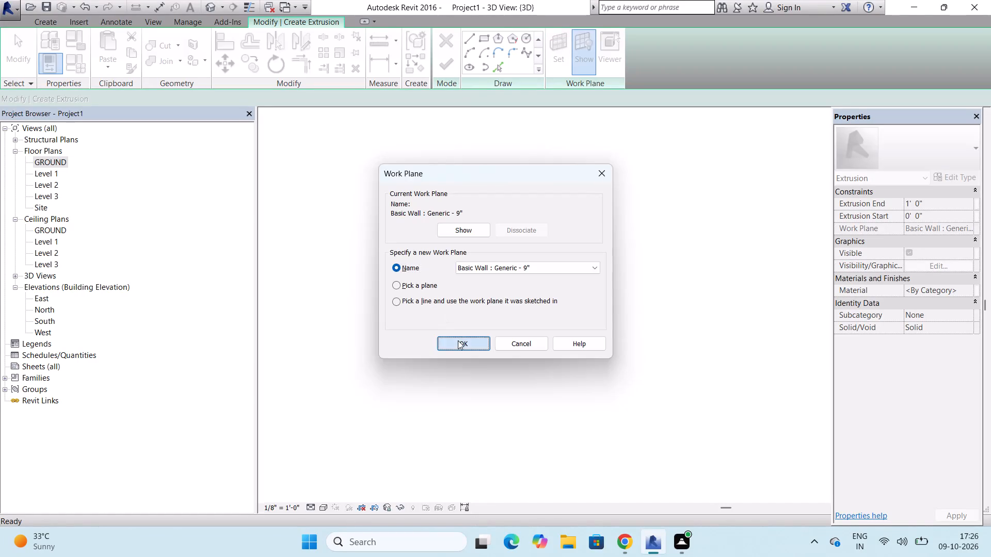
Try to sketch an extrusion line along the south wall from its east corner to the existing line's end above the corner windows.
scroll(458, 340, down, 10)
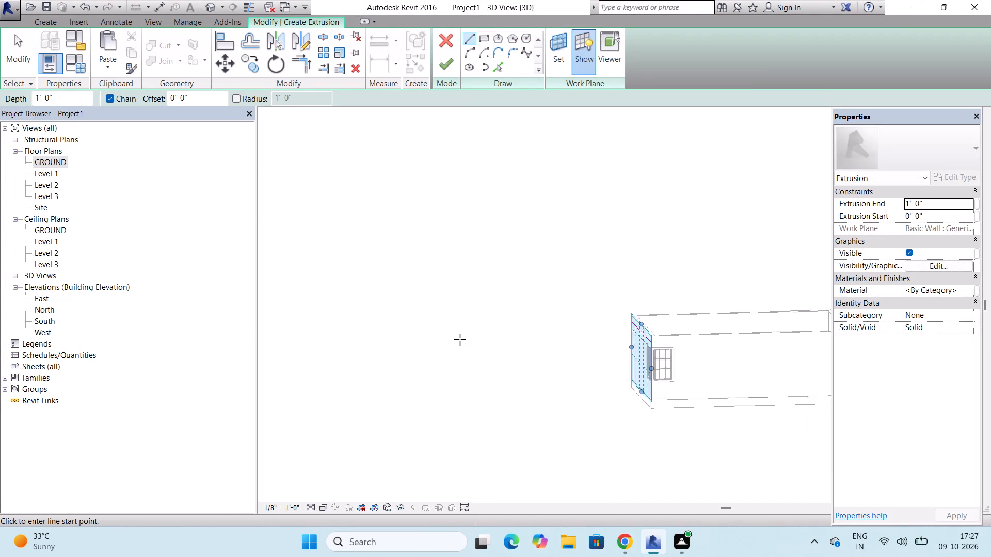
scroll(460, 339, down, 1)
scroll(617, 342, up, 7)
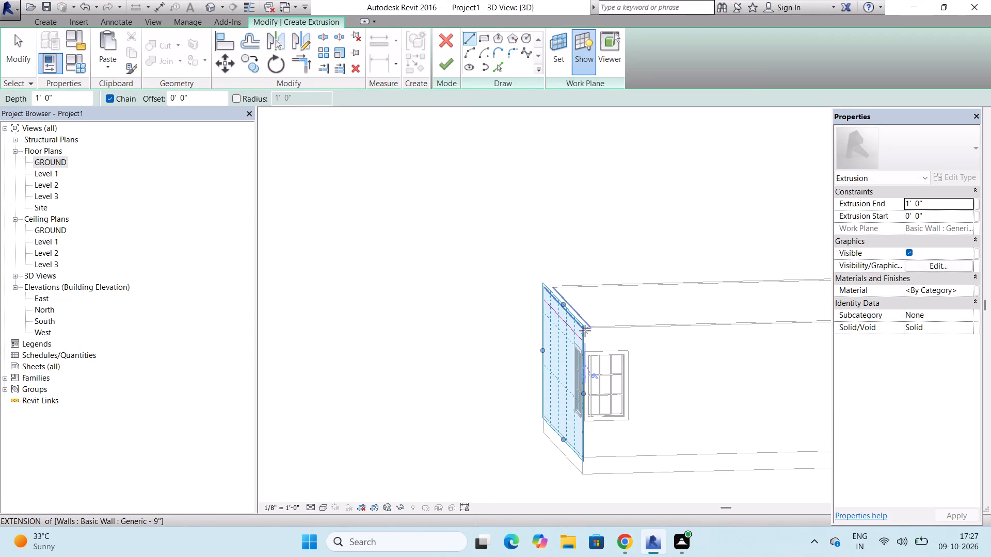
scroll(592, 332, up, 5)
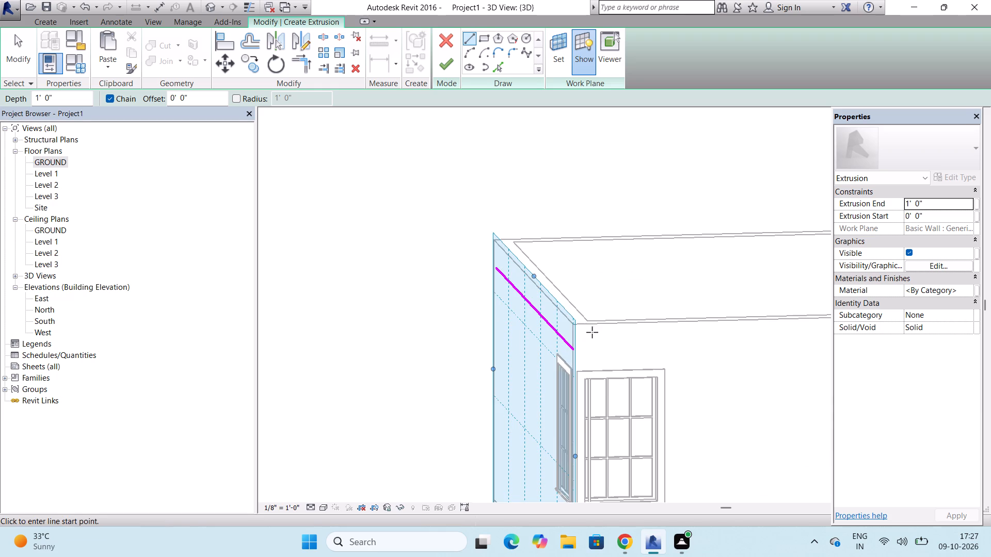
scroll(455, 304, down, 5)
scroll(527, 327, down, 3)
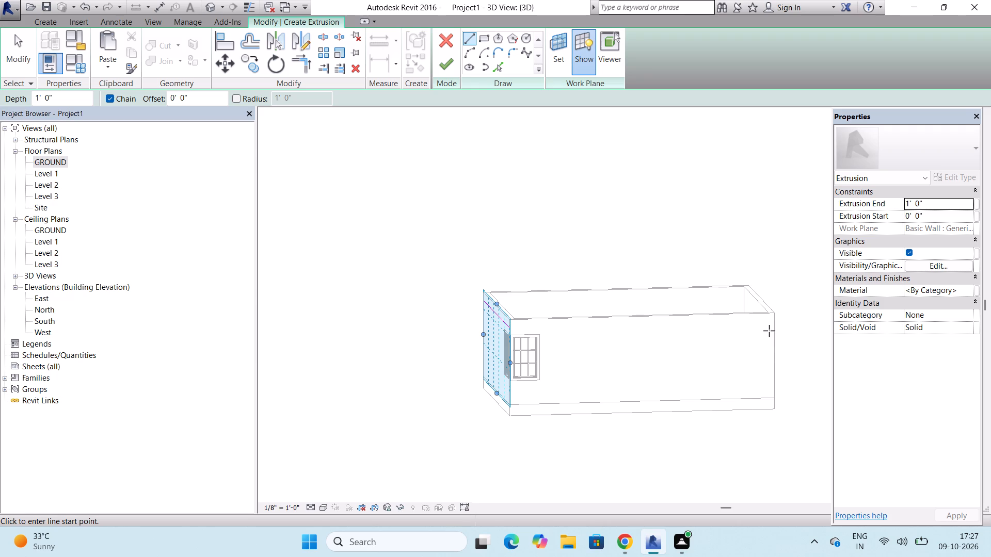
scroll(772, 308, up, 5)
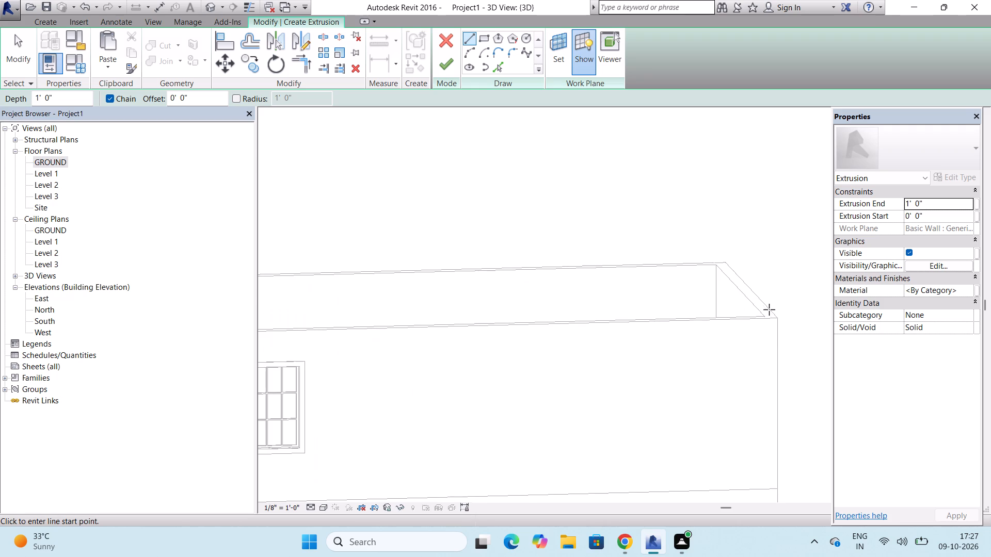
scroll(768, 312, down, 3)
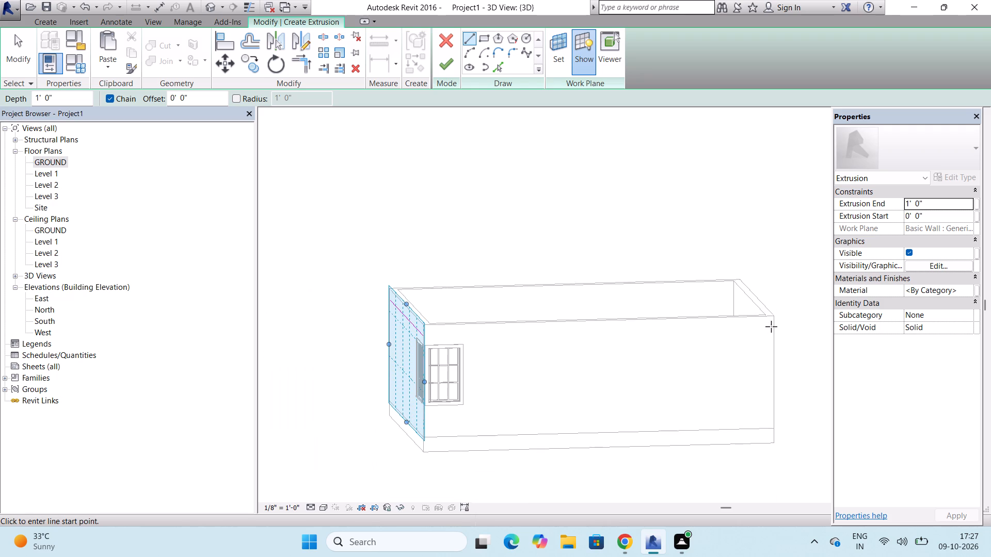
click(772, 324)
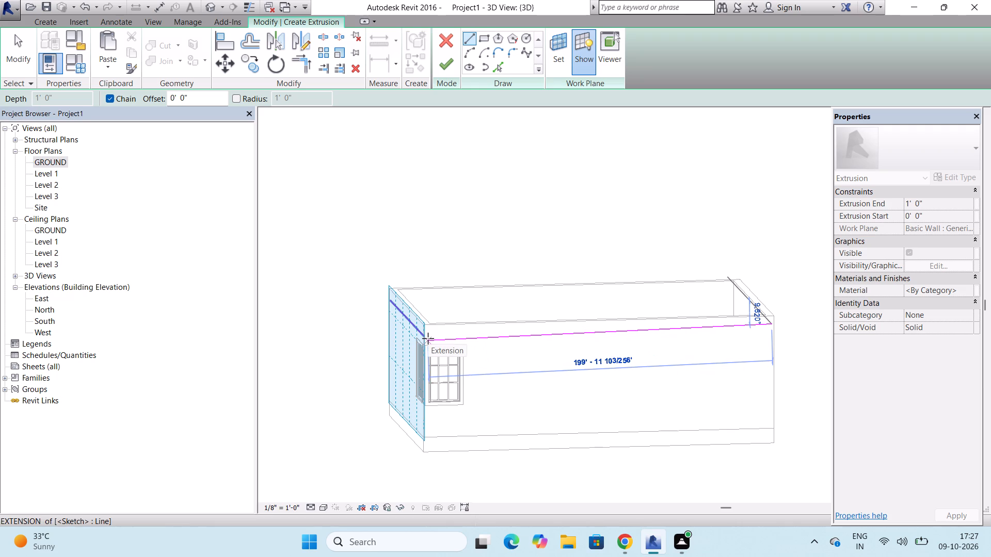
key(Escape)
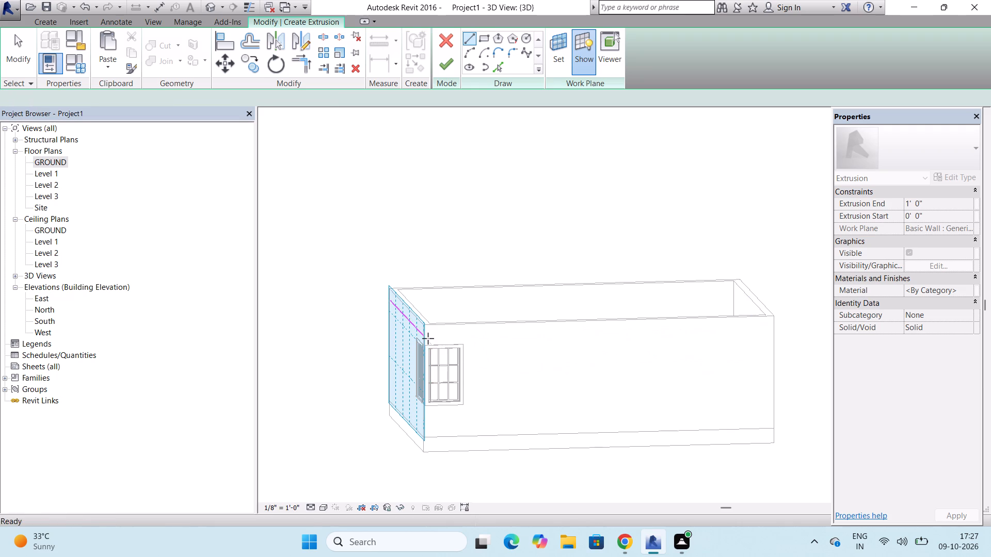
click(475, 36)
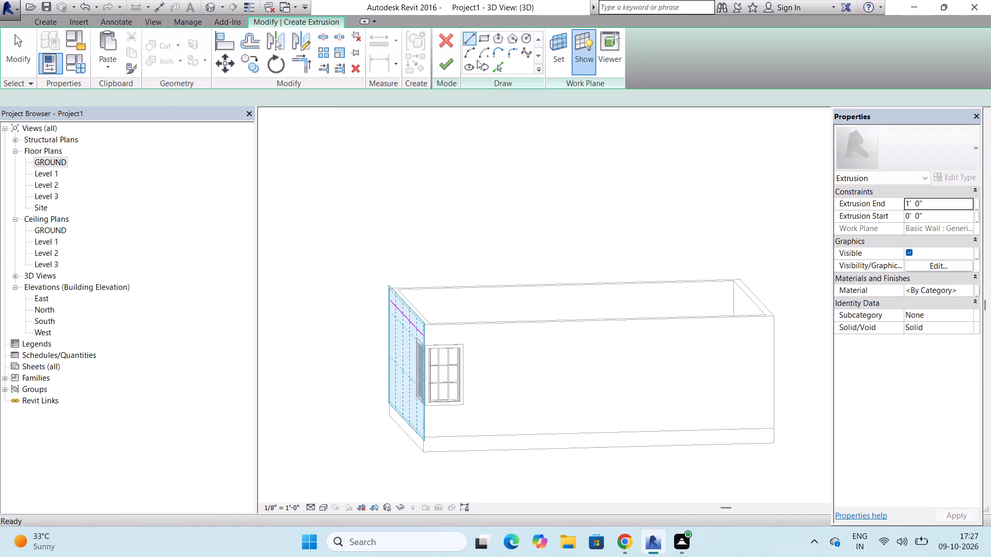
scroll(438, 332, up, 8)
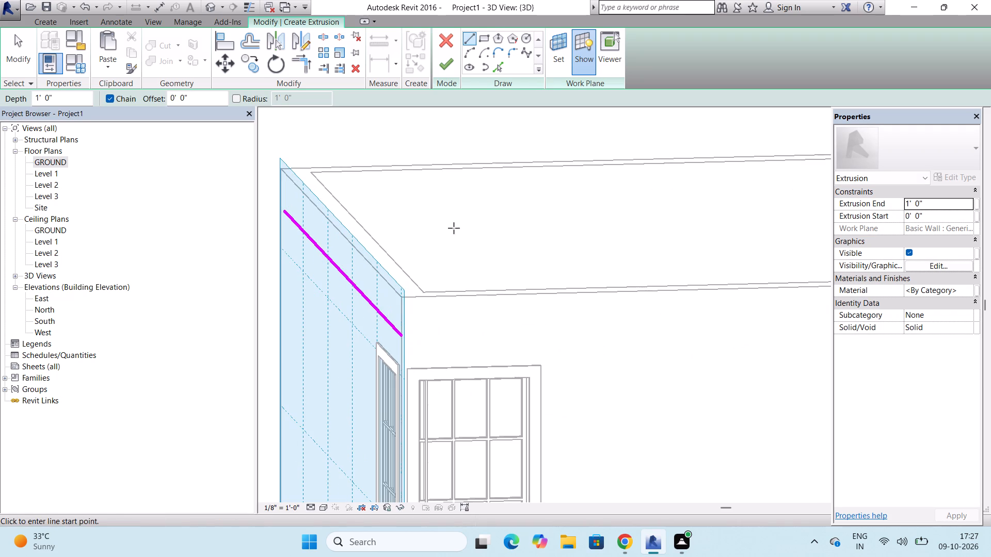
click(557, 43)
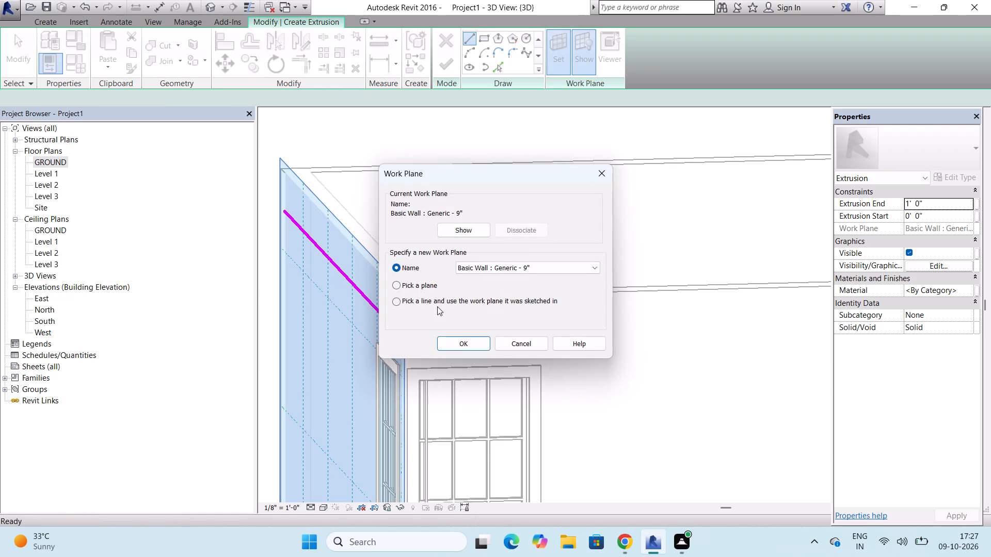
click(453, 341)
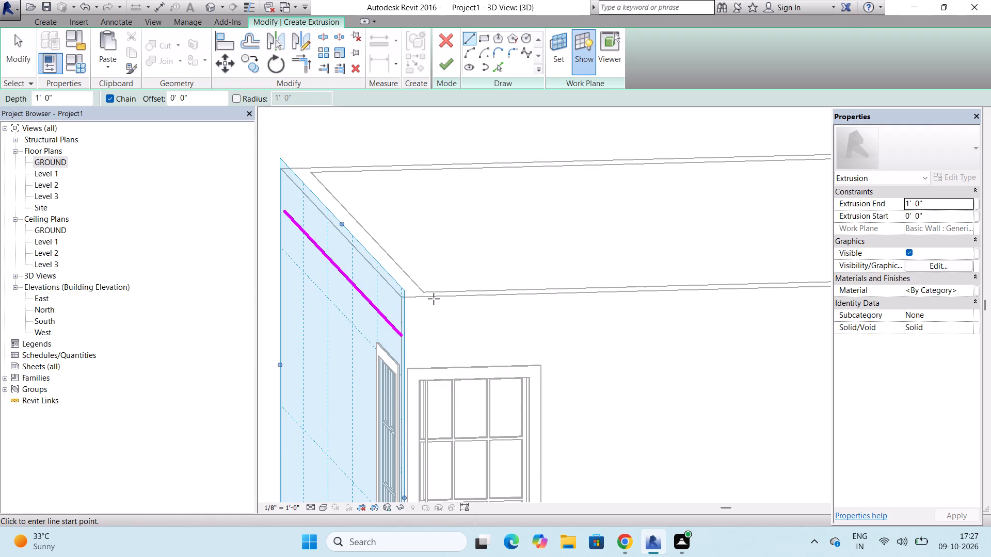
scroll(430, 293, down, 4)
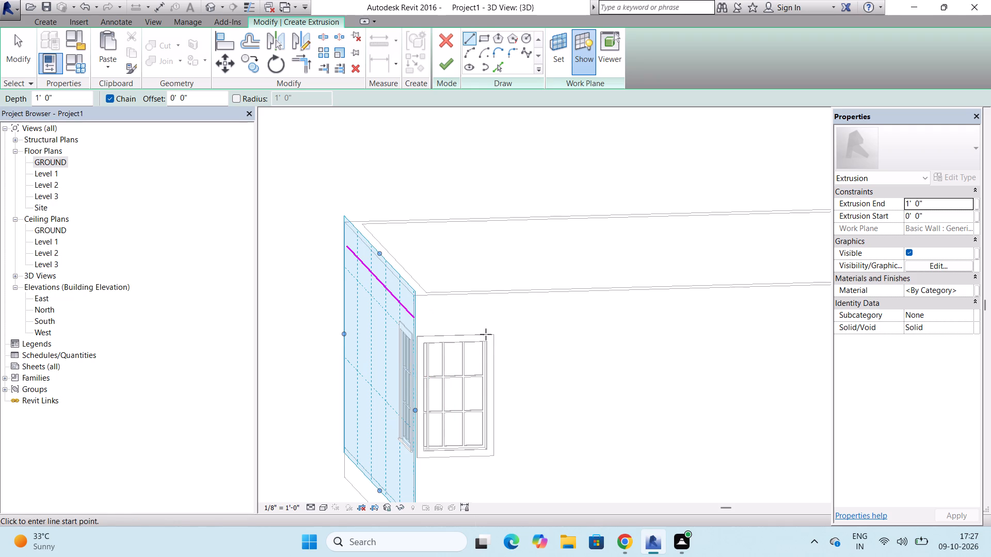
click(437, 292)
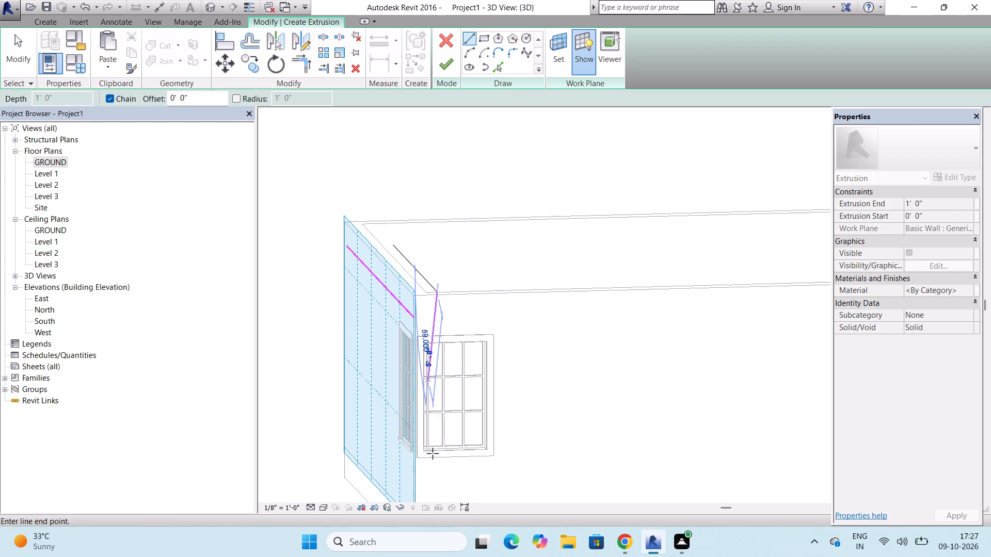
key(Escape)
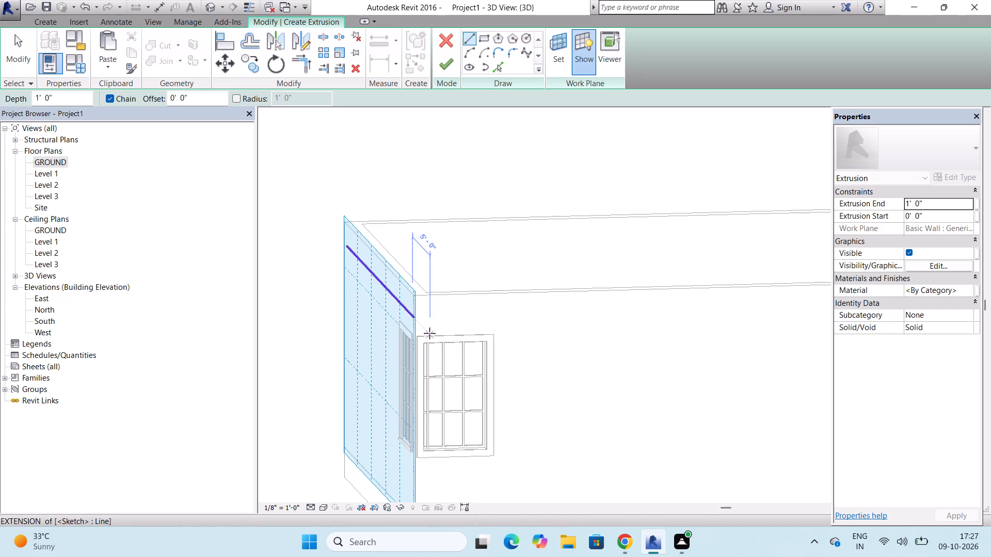
Pick the short wall's face at the corner line's end as the work plane using Pick a plane, and hide the plane display.
click(559, 62)
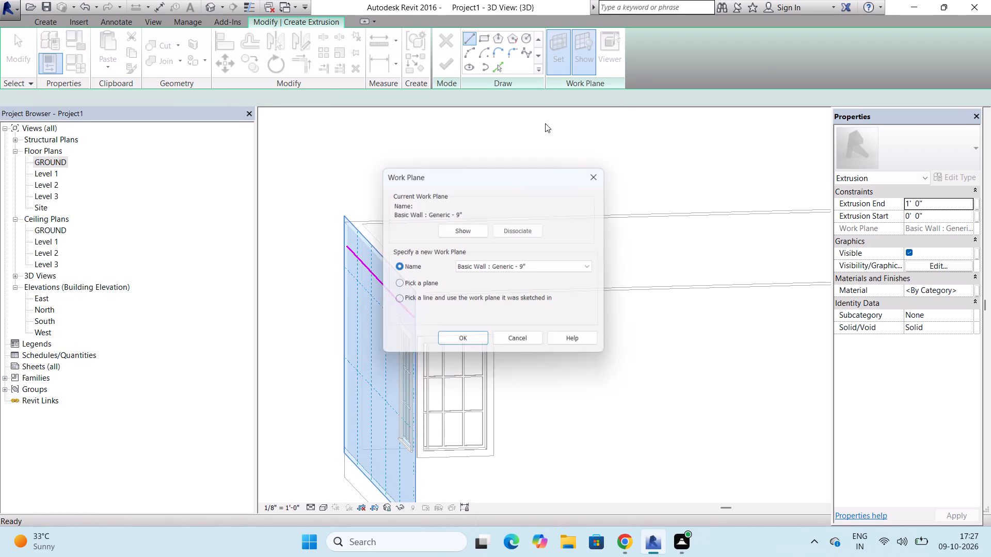
click(396, 283)
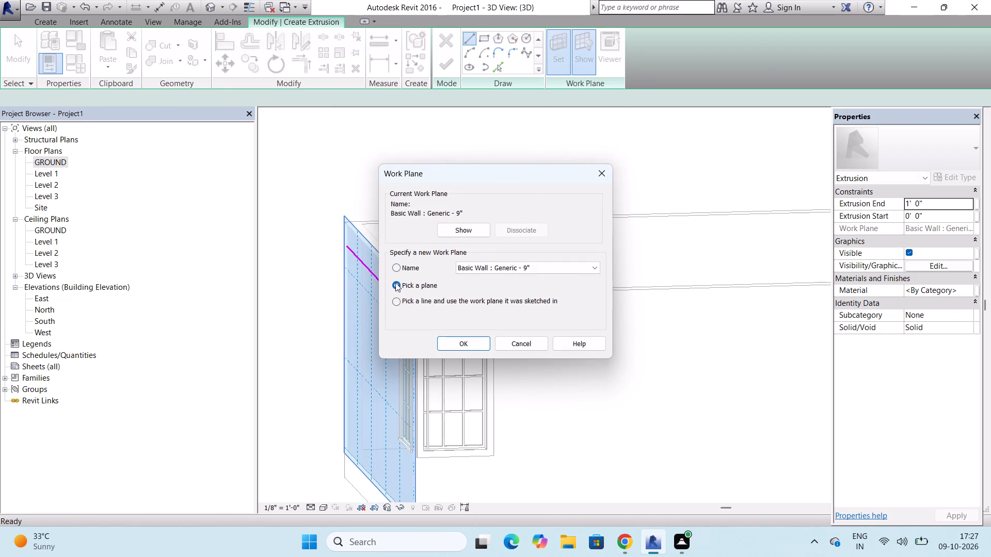
click(466, 340)
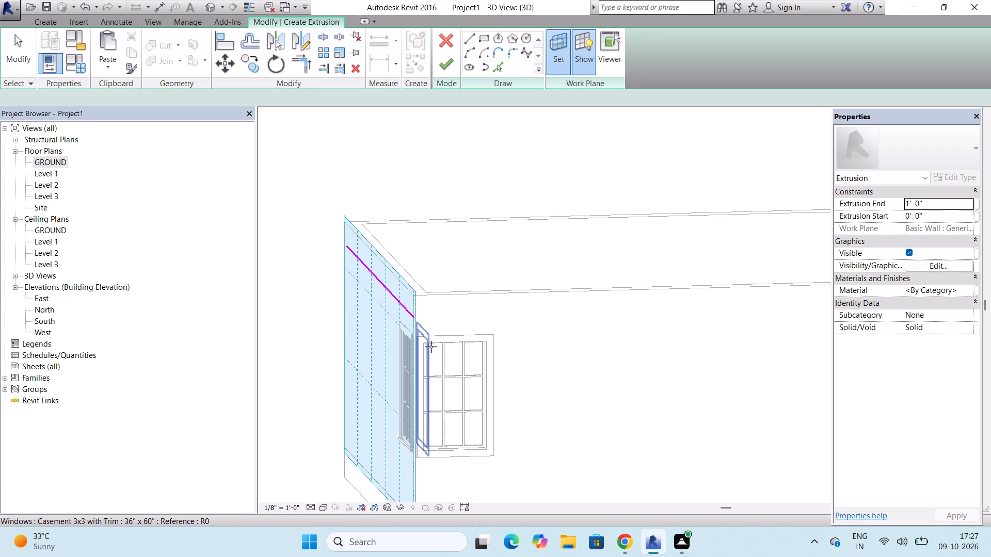
click(413, 318)
scroll(413, 318, down, 8)
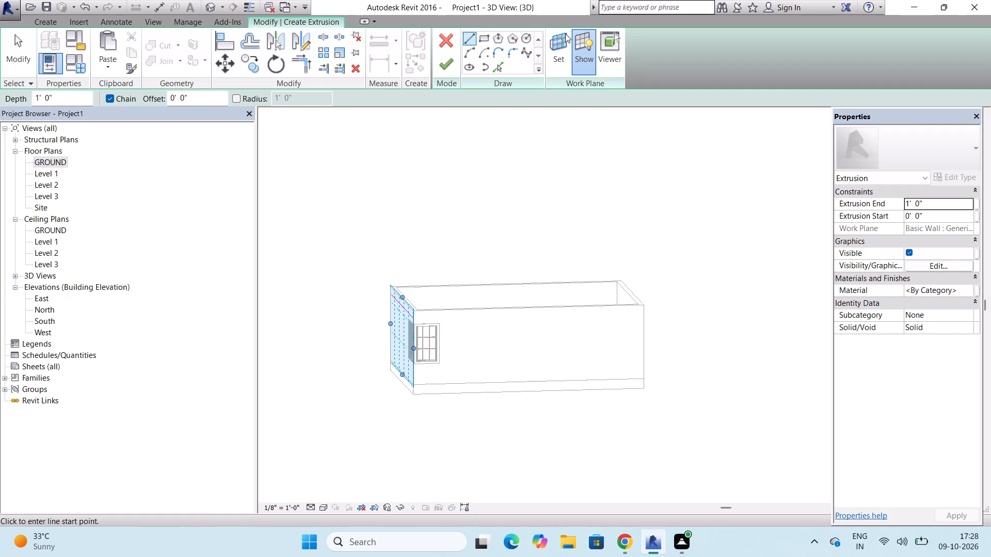
click(582, 52)
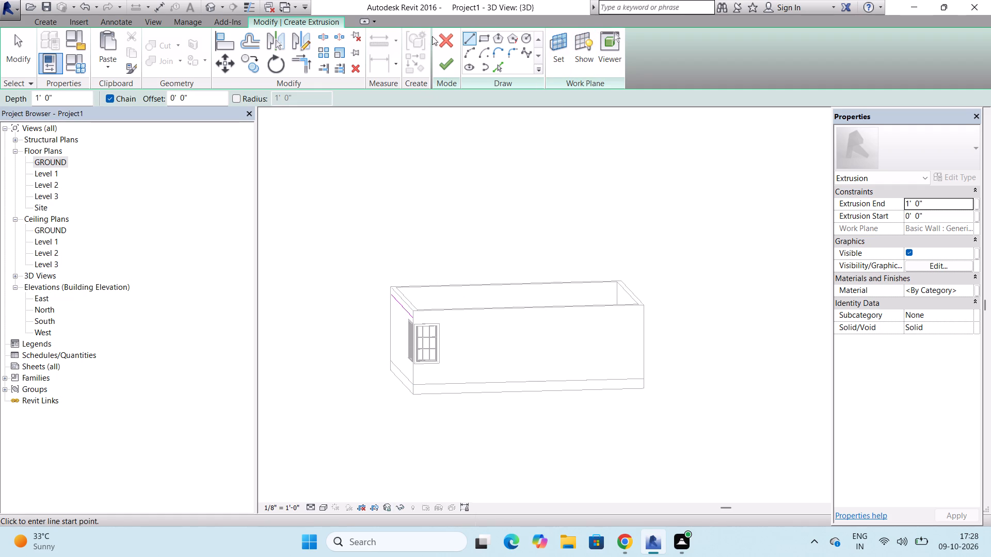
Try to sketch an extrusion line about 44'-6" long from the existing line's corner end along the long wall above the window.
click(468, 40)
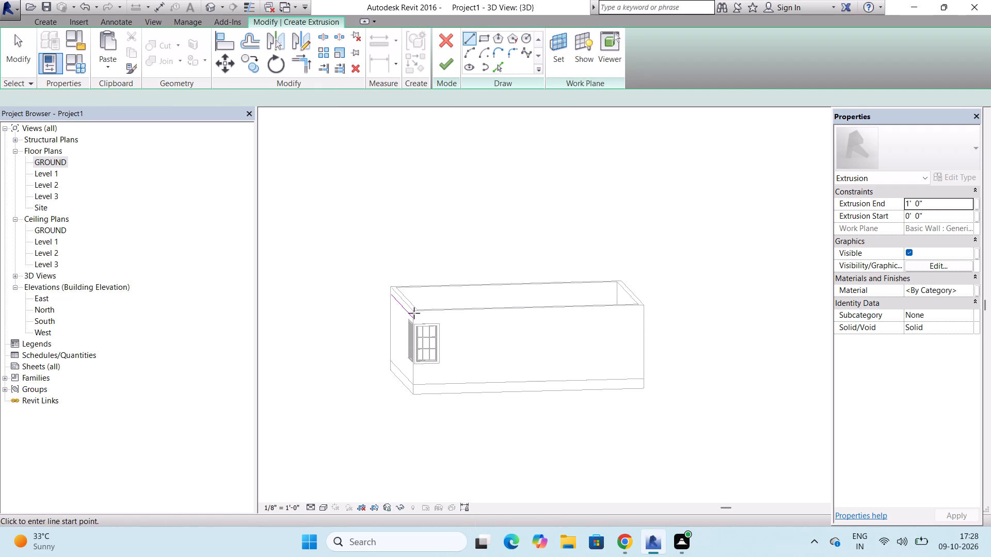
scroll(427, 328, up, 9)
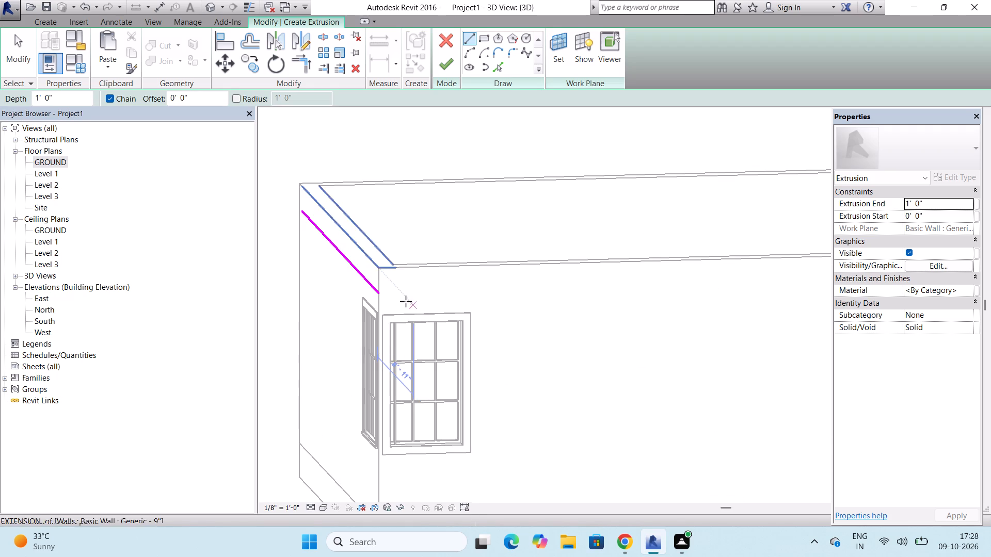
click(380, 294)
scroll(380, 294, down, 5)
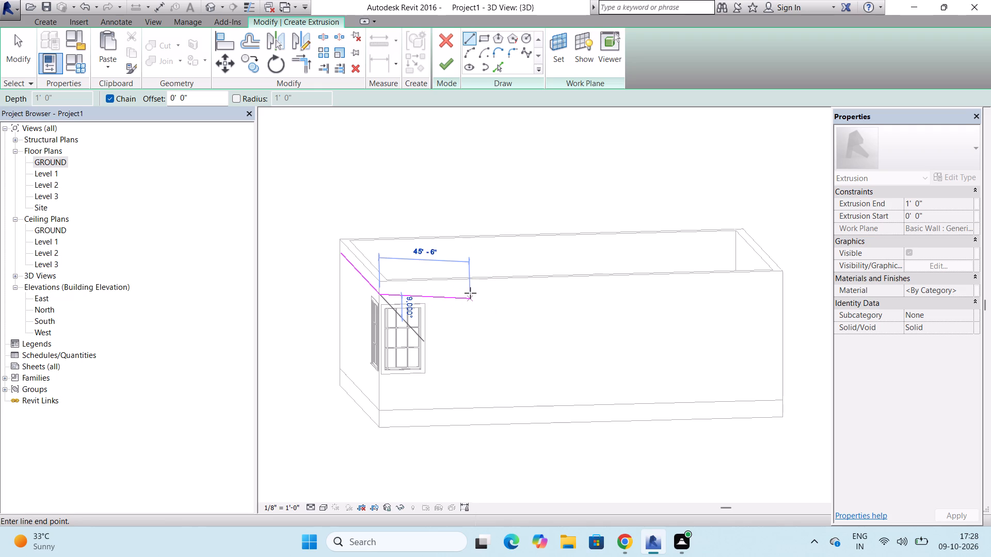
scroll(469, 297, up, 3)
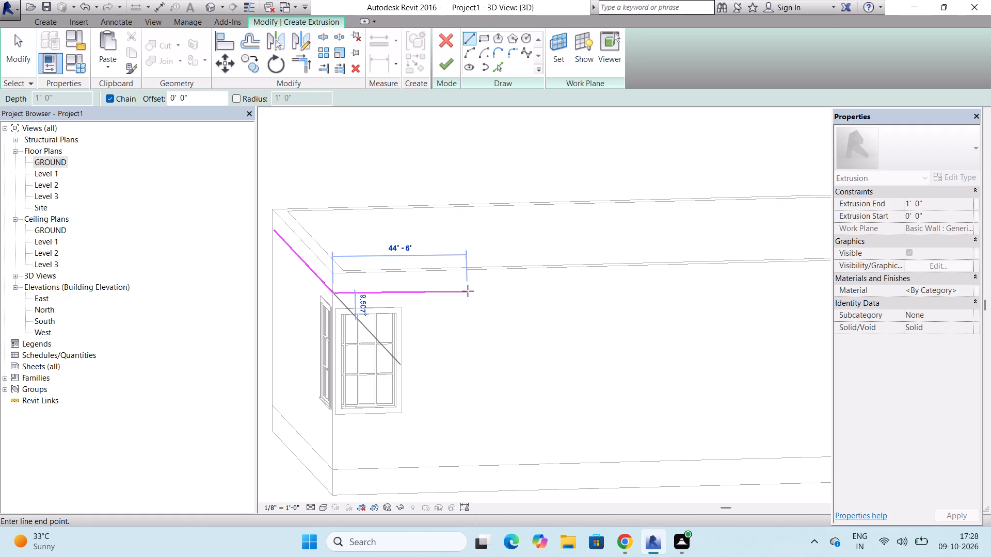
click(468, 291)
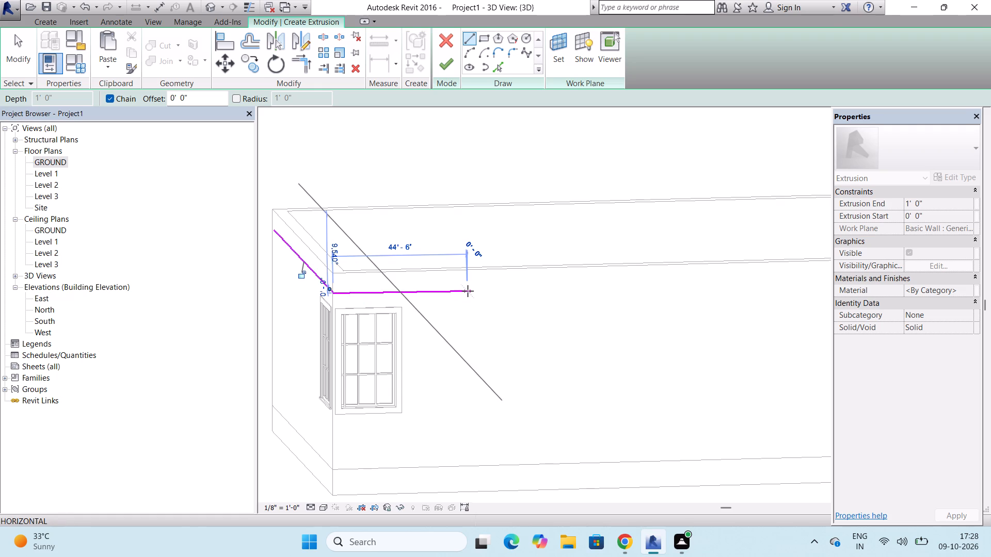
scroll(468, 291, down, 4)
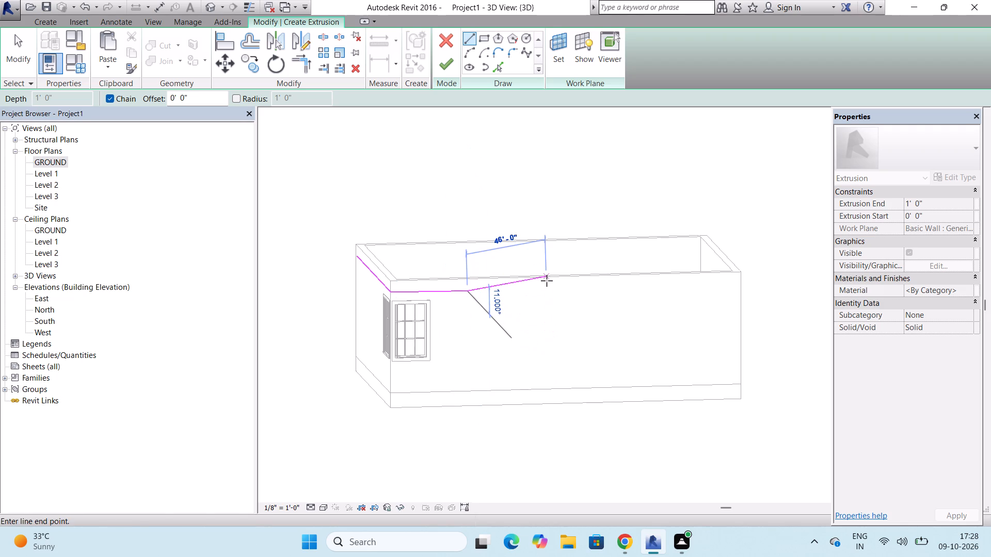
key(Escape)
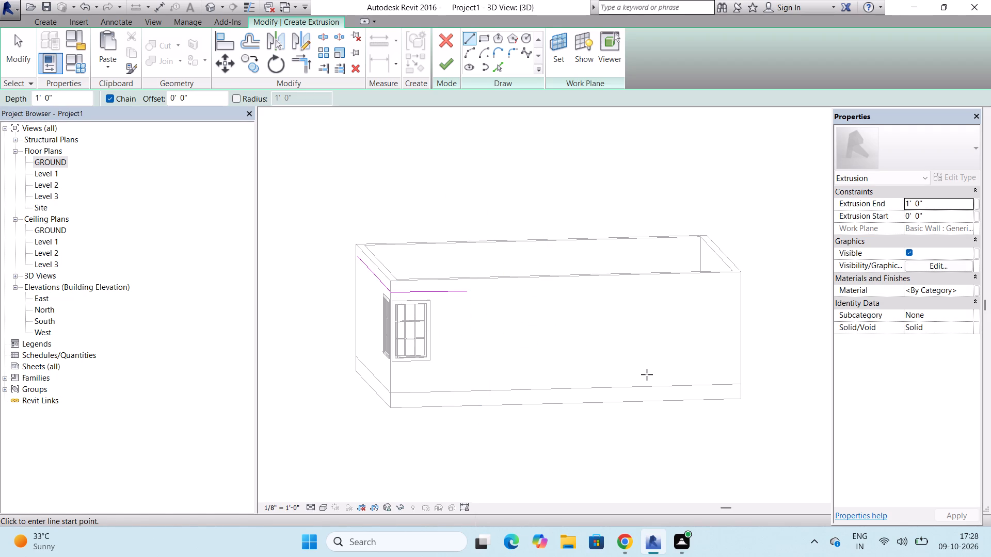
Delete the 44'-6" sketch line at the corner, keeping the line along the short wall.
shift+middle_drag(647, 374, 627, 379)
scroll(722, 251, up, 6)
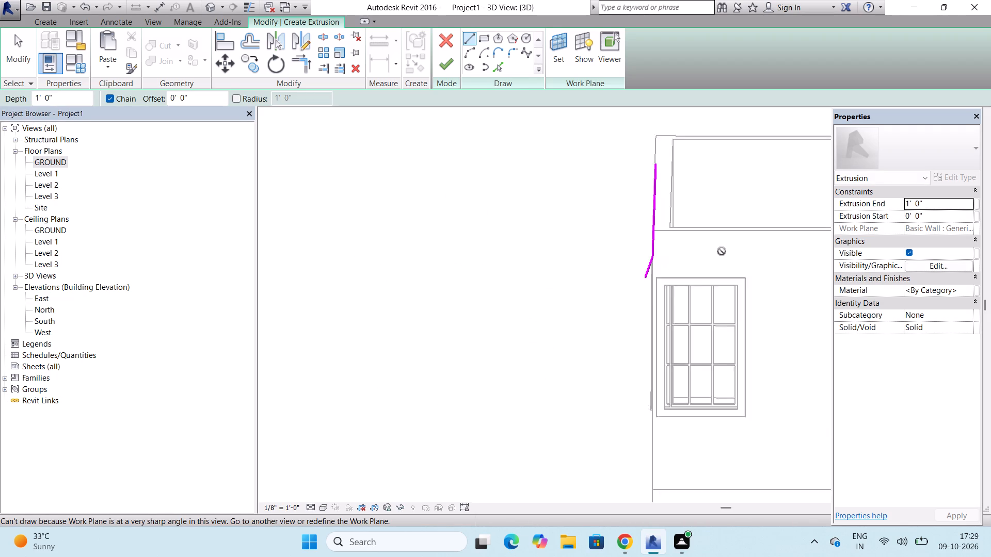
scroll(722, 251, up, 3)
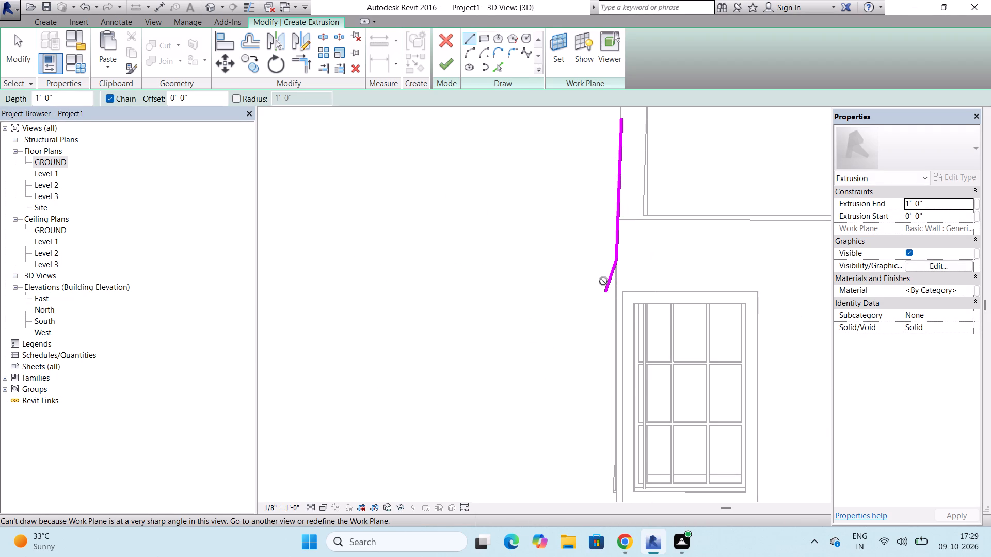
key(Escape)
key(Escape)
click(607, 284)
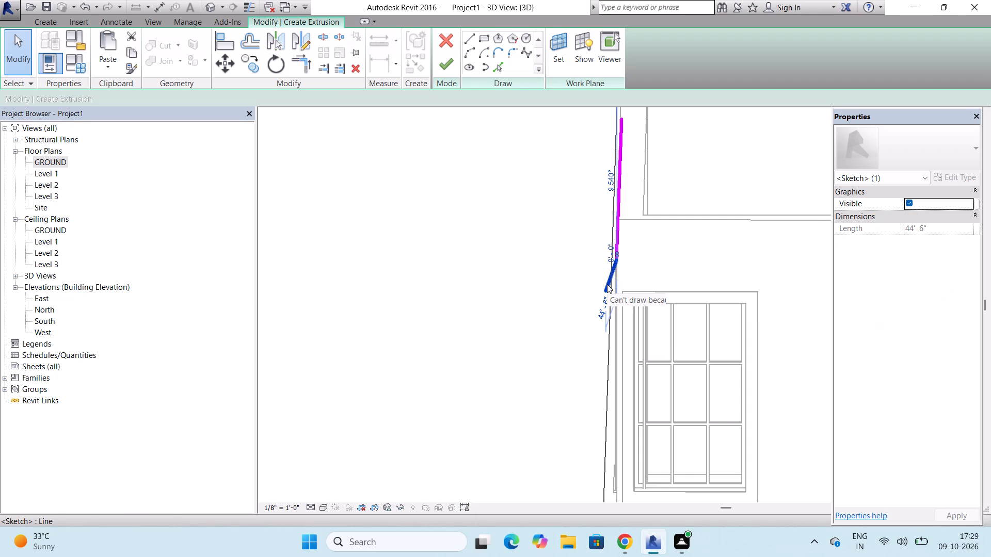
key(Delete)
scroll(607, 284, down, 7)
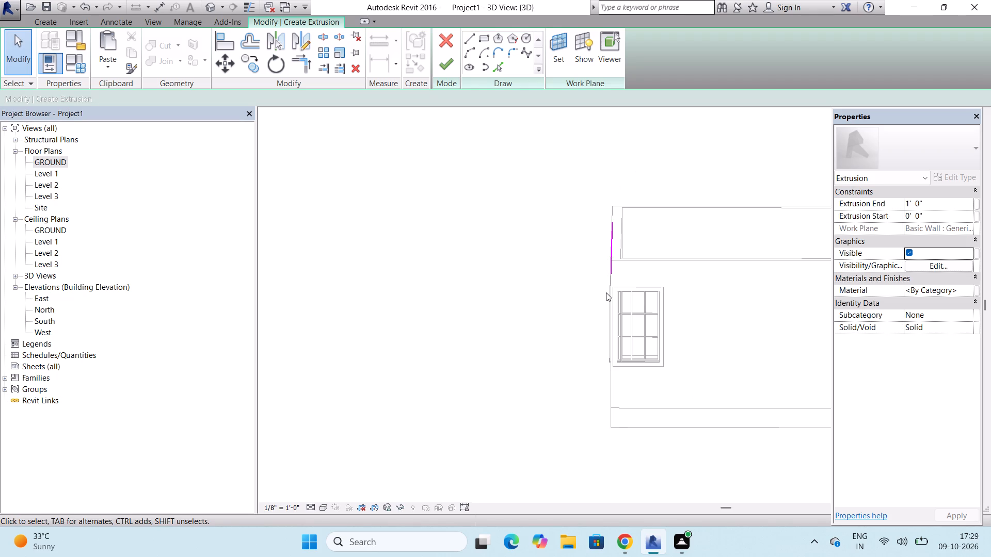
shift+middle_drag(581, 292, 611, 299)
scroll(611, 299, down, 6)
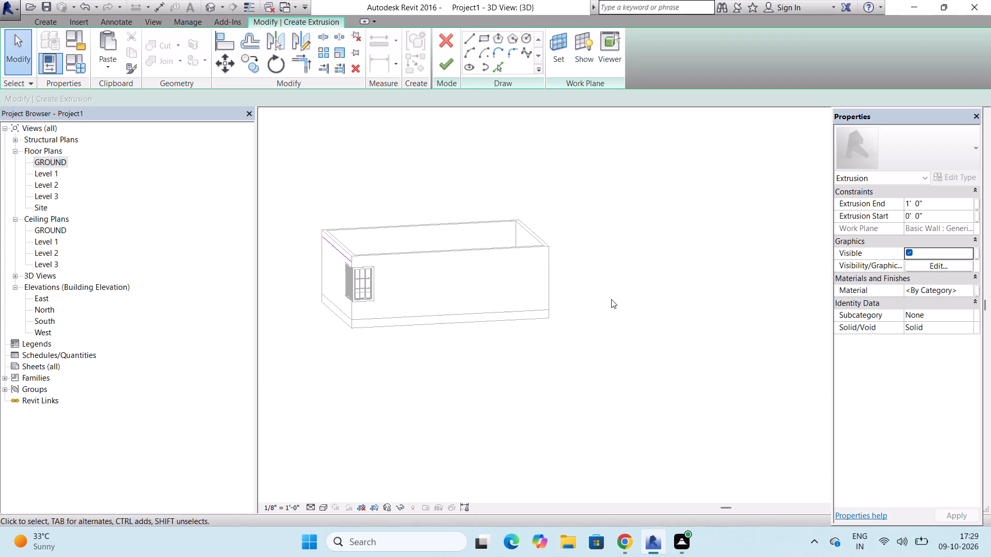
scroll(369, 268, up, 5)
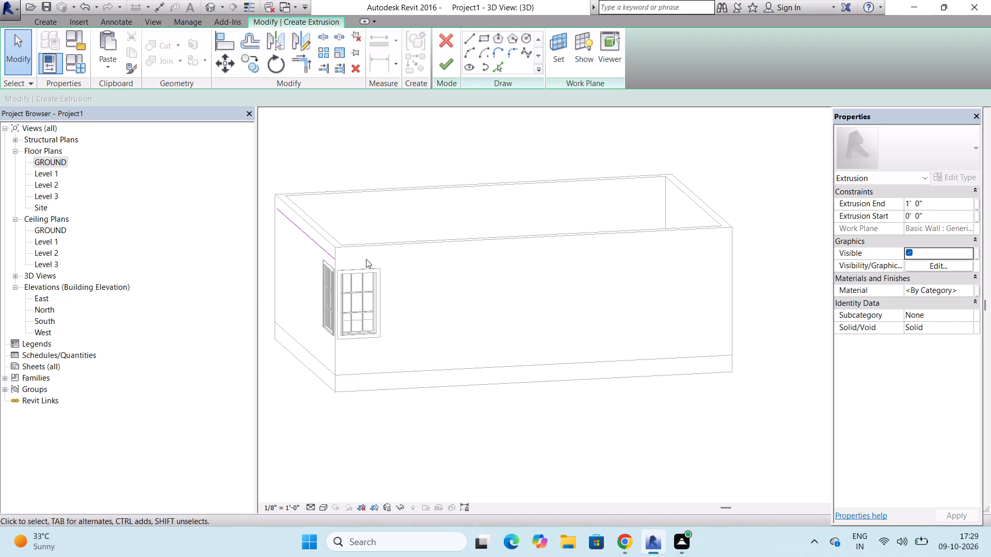
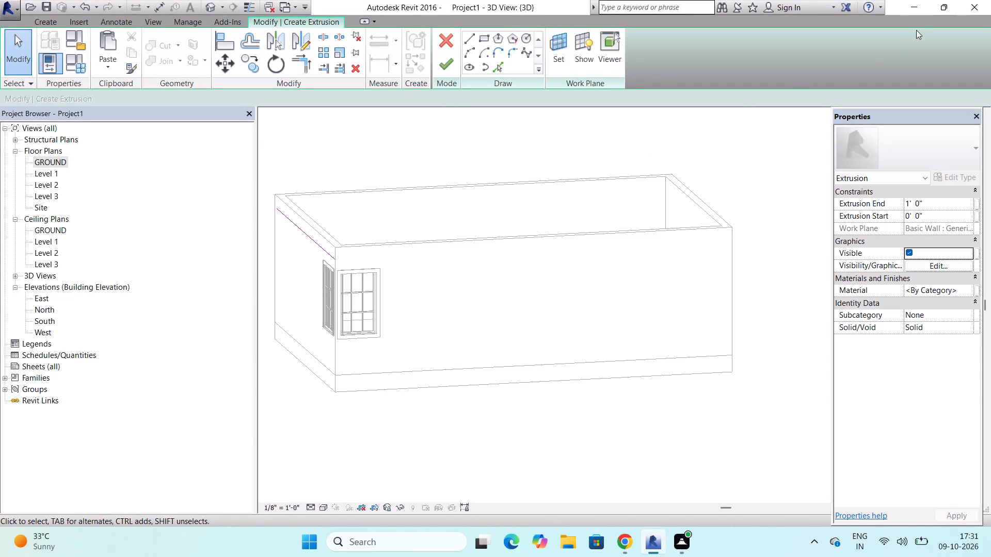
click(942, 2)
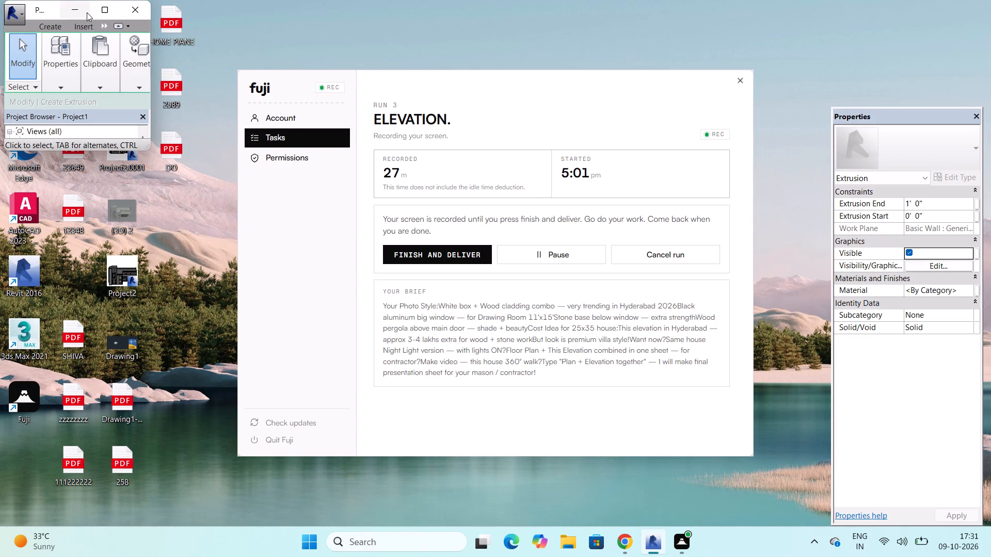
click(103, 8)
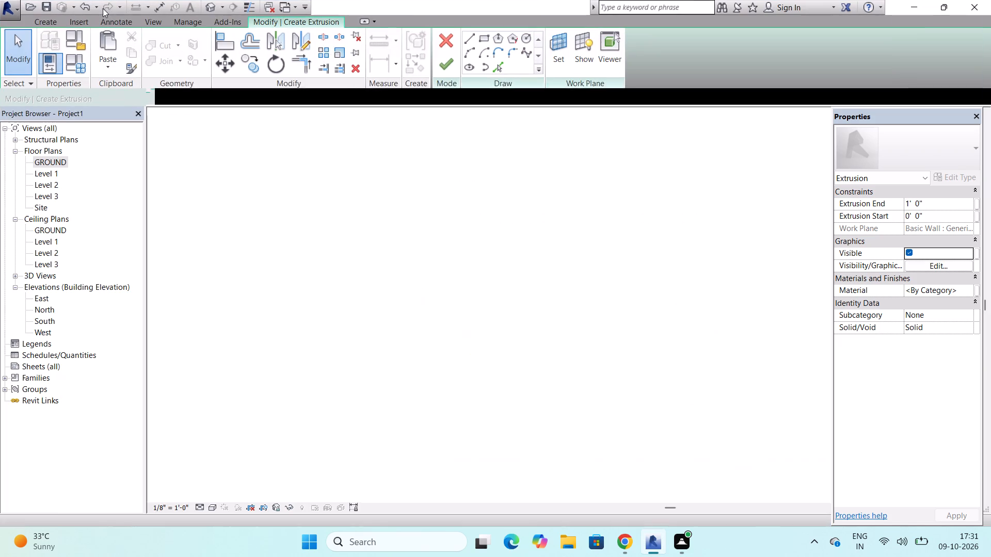
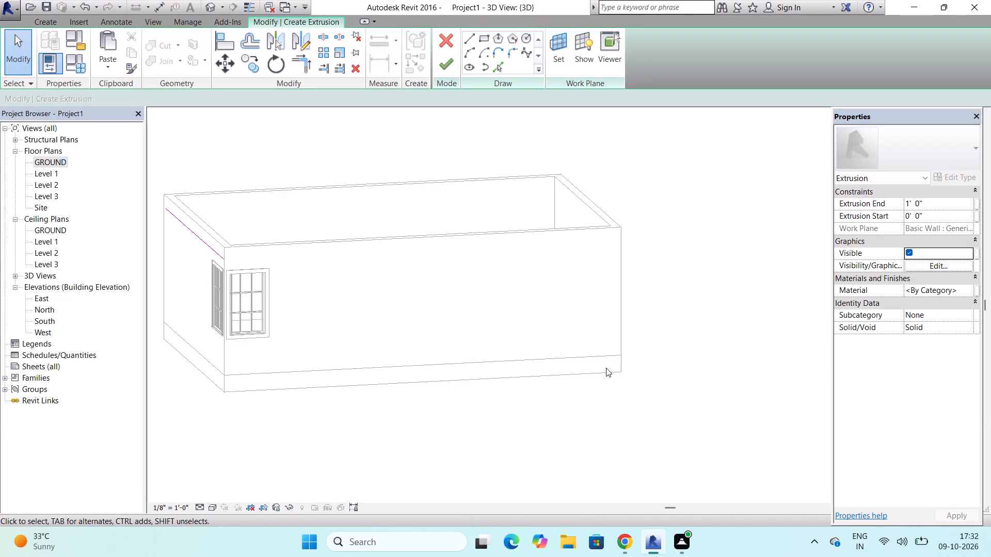
Start a new extrusion sketch line from the existing sketch line's end at the wall corner above the windows.
click(474, 37)
scroll(226, 273, up, 4)
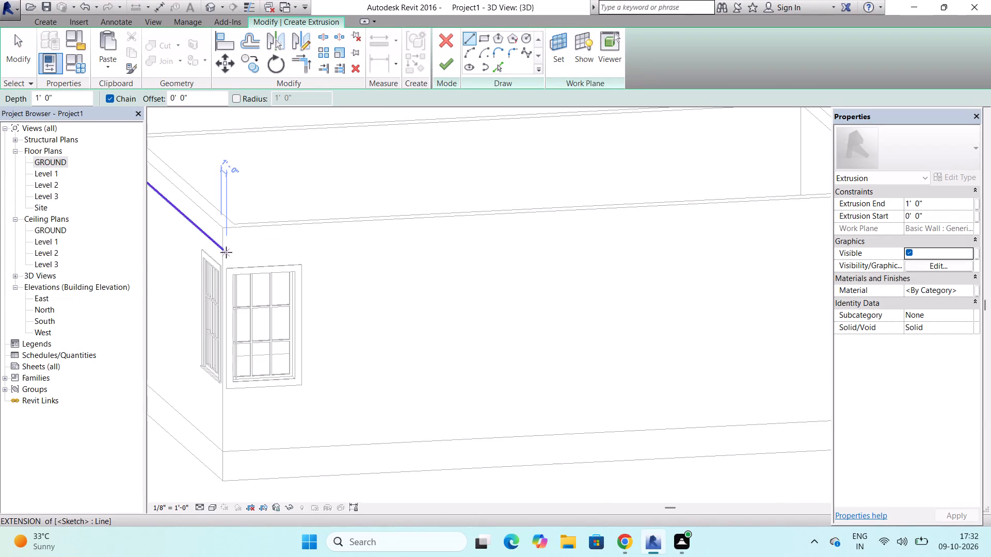
click(226, 248)
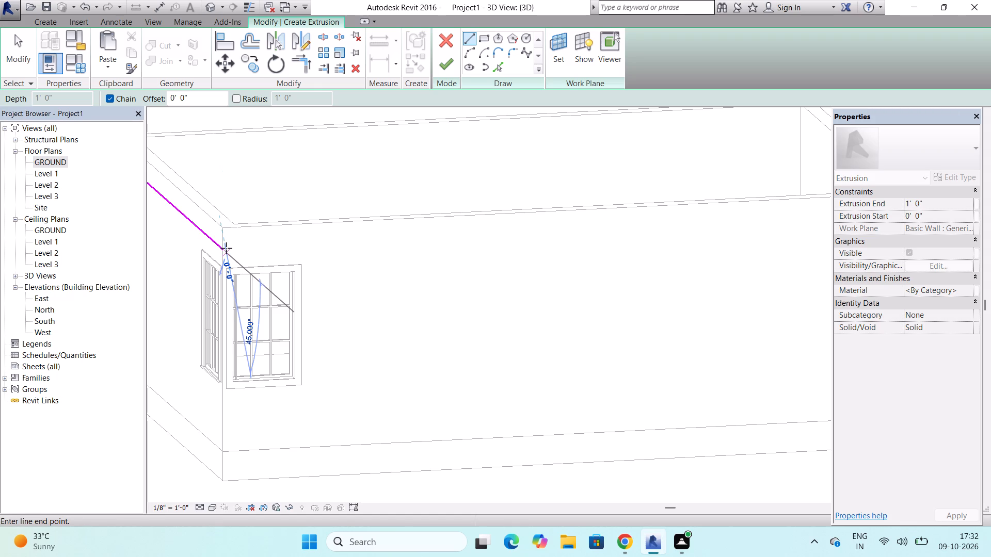
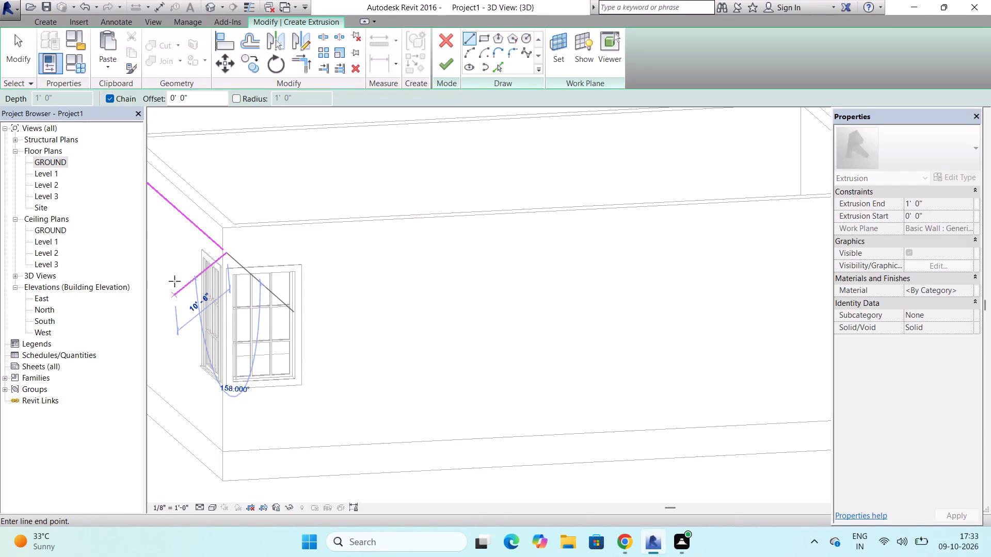
Review the extrusion sketch's current work plane and the available named planes and plane-picking options.
key(Escape)
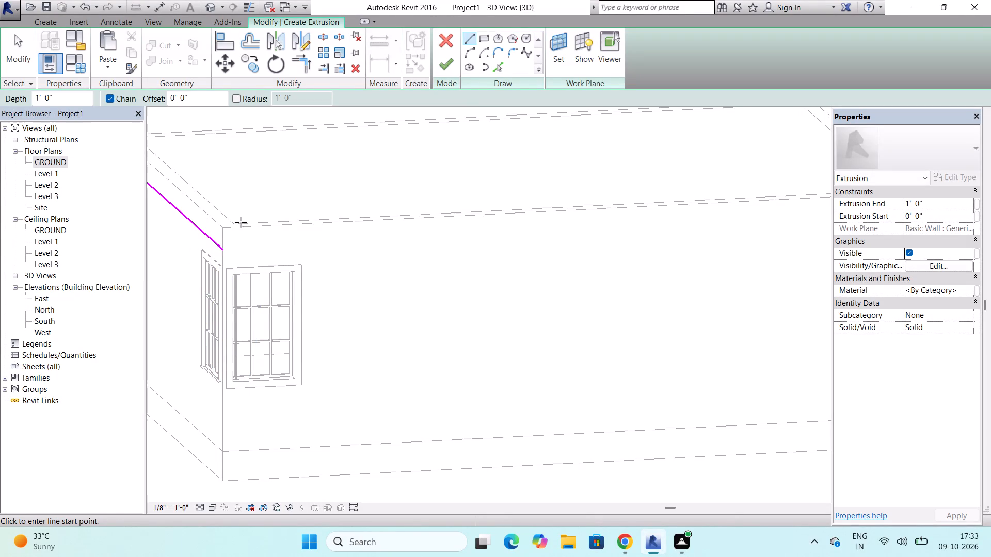
click(560, 40)
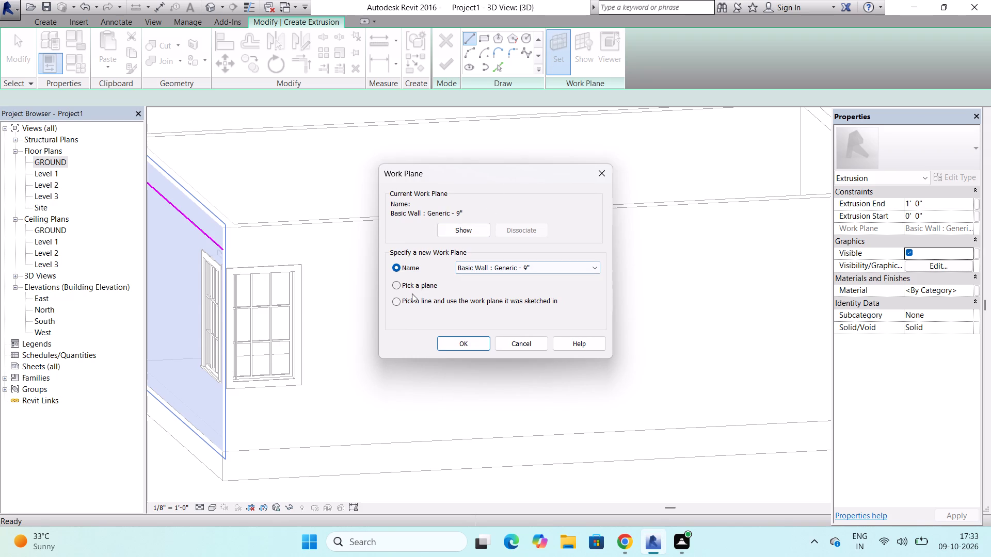
click(556, 265)
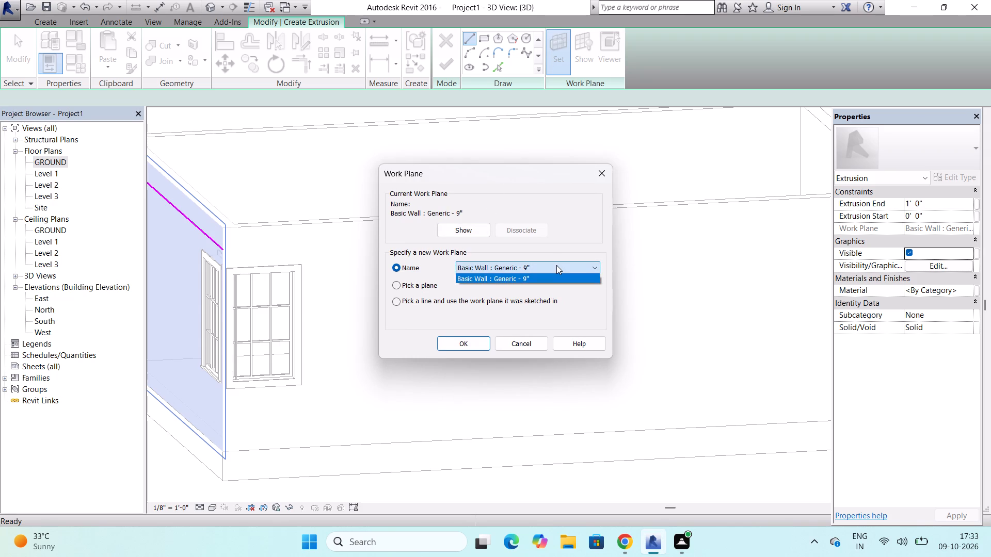
click(556, 265)
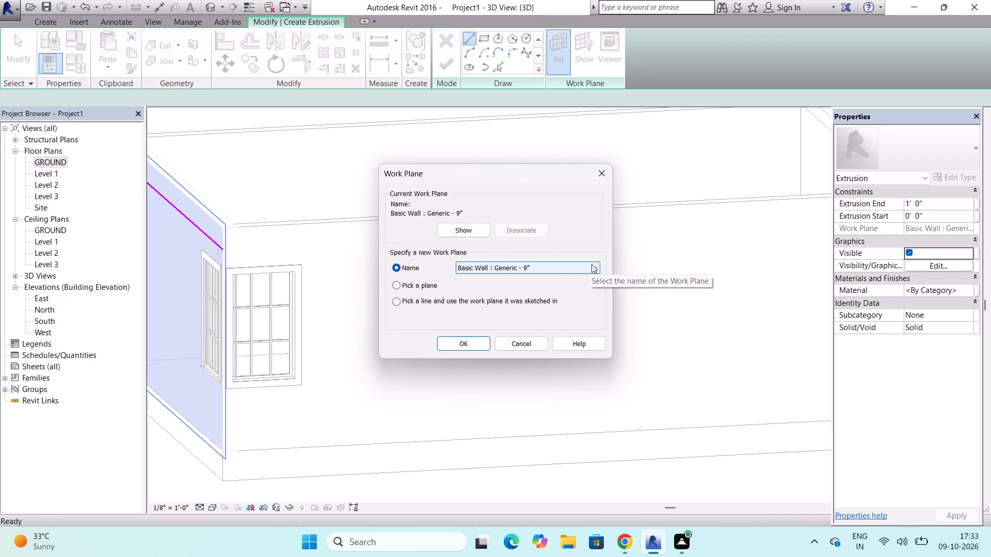
click(397, 301)
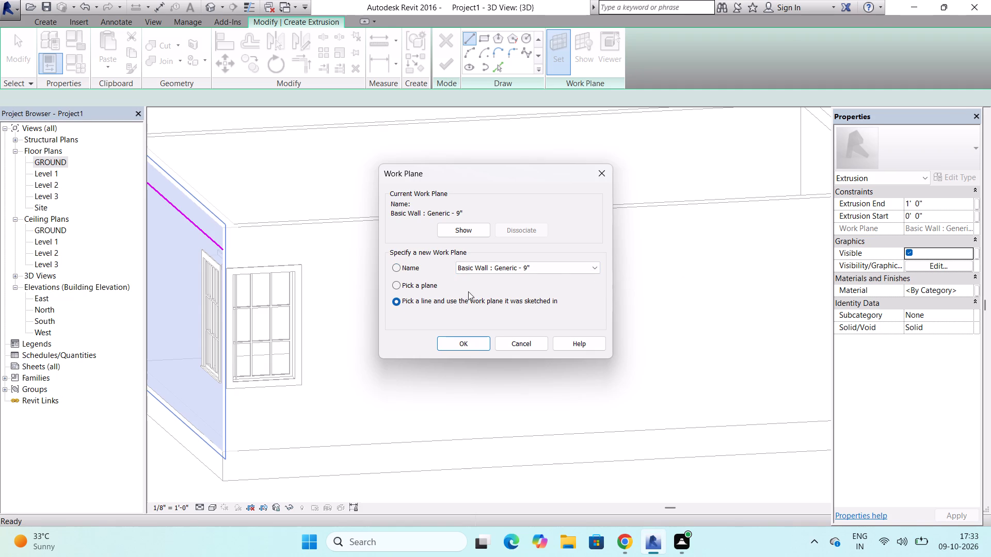
click(397, 287)
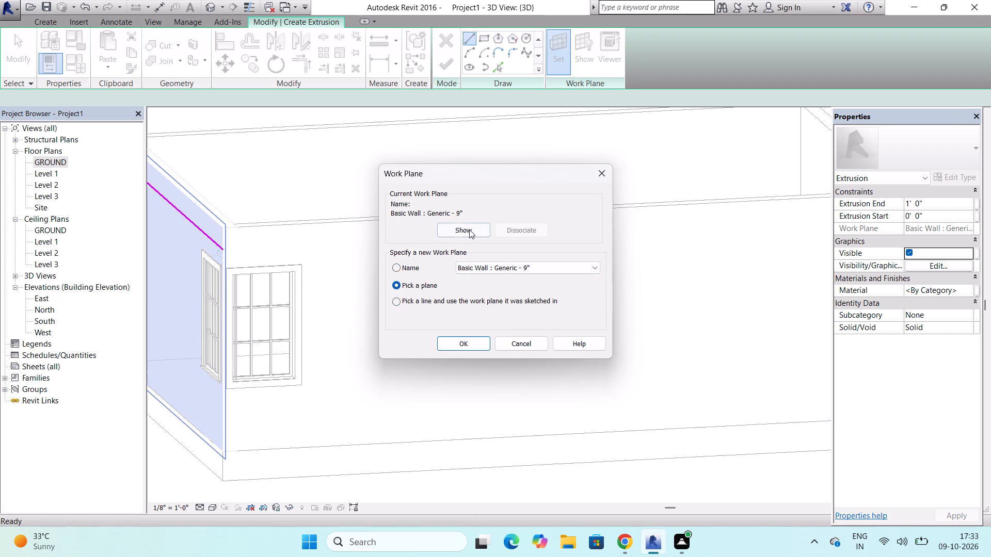
click(469, 230)
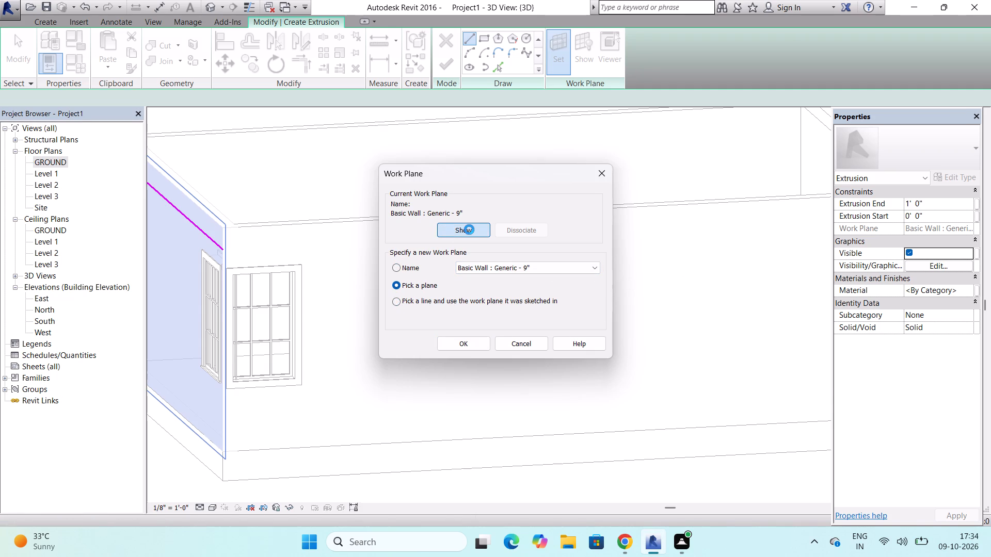
click(515, 265)
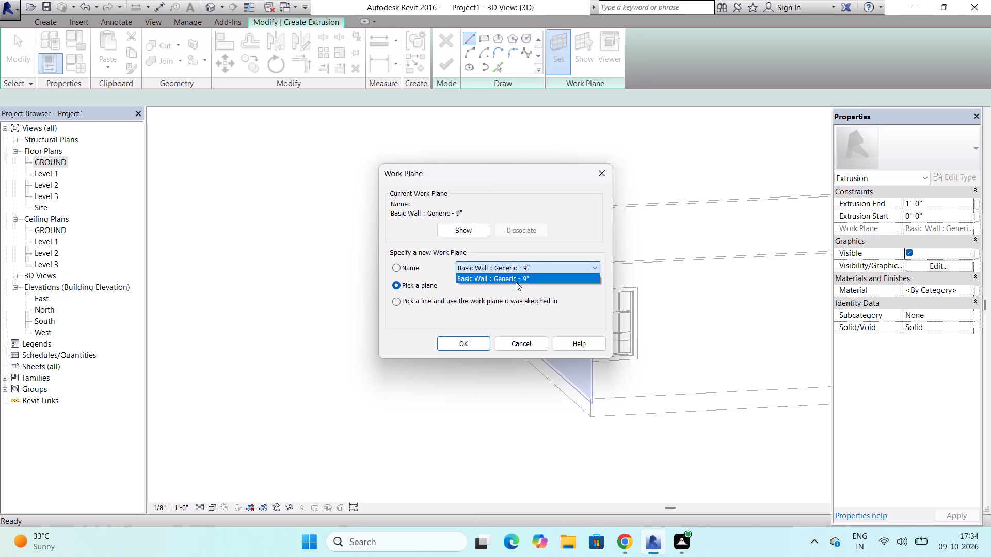
click(600, 175)
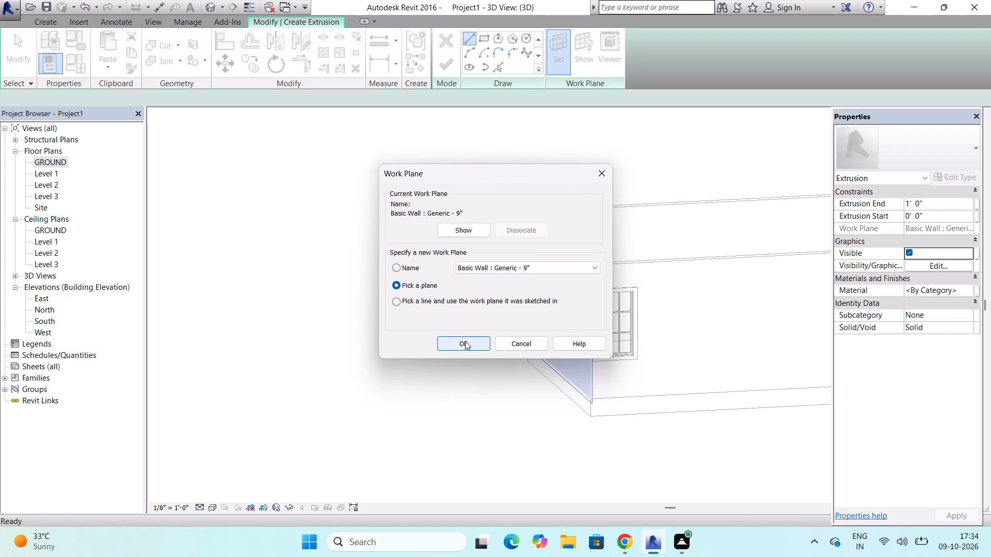
click(552, 269)
click(552, 269)
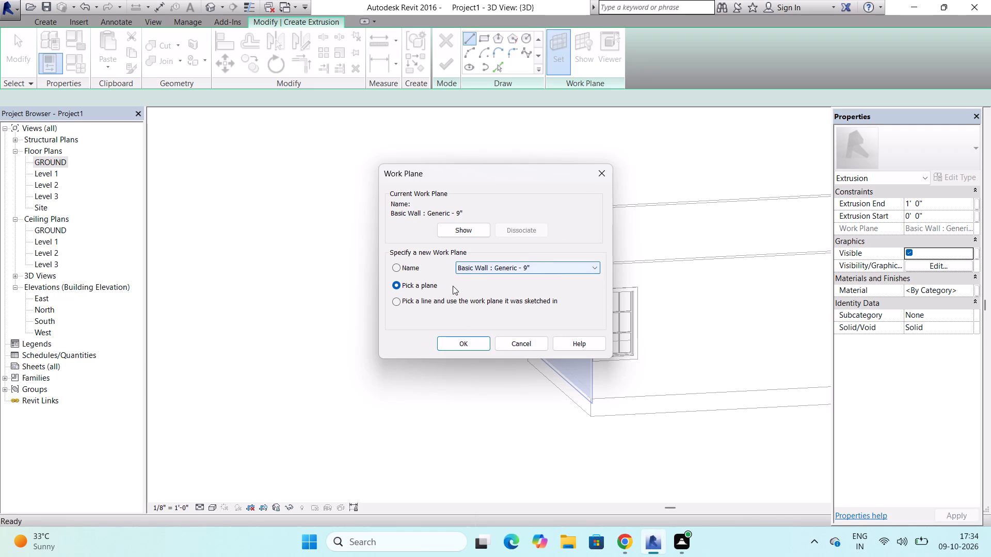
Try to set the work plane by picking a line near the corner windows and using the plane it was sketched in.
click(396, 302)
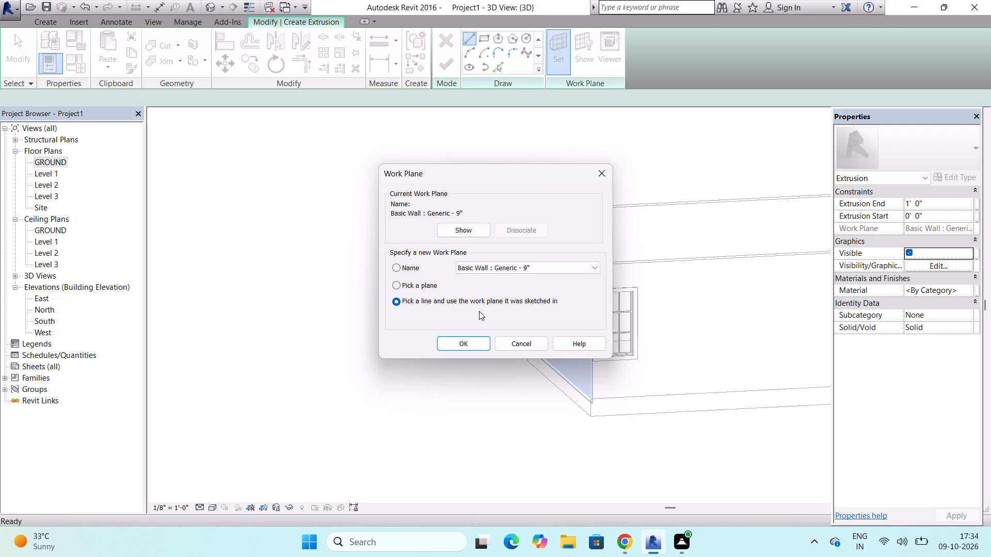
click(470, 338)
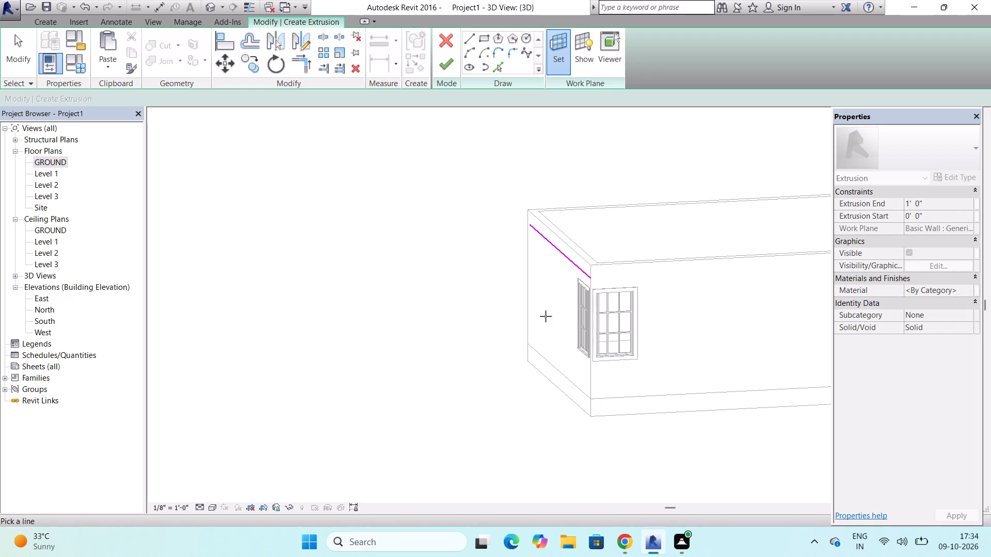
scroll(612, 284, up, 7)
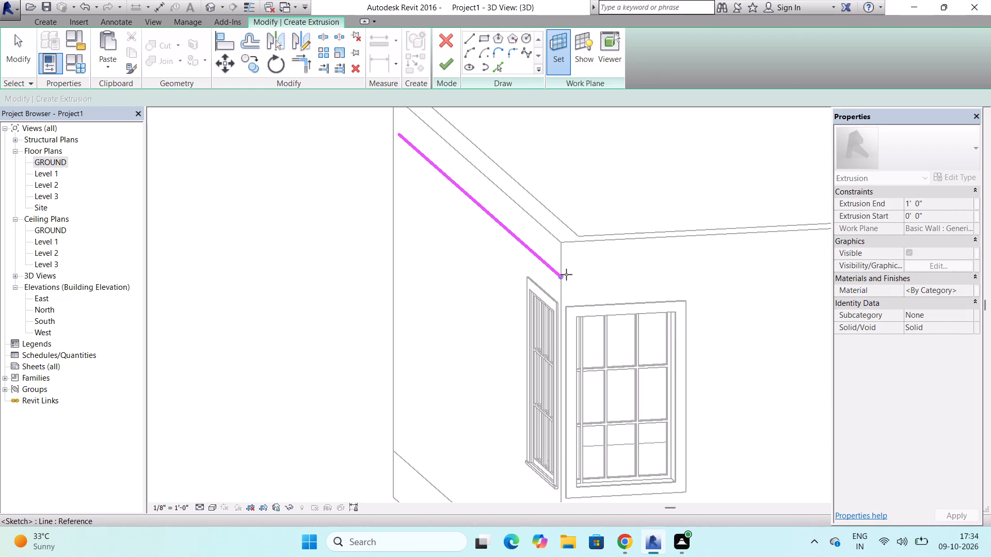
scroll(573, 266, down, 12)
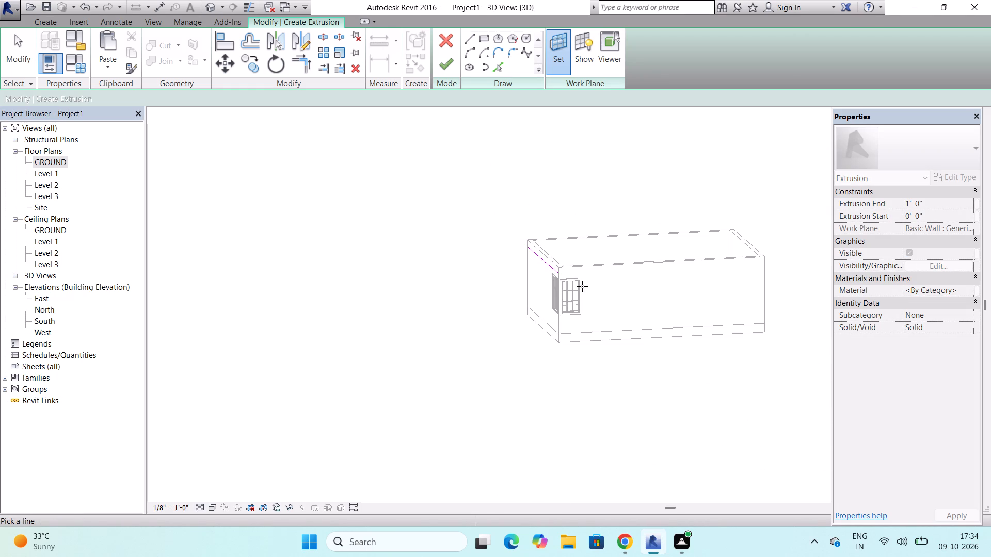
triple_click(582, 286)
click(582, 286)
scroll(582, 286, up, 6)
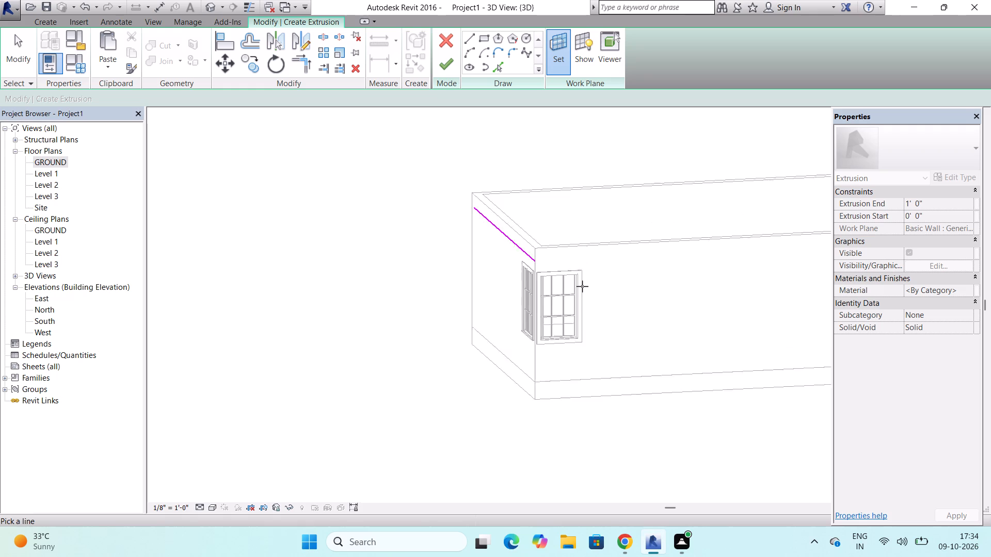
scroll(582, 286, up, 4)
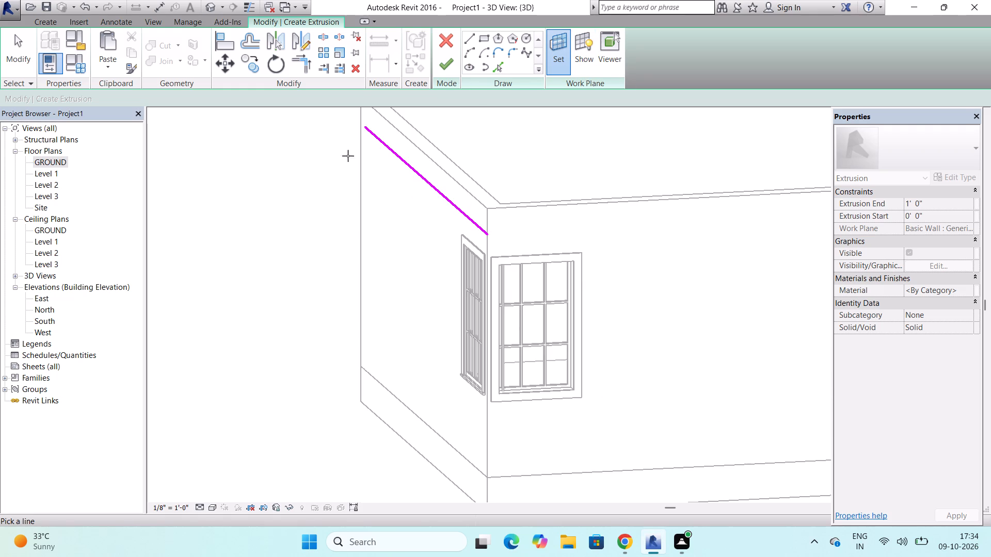
Start a sketch line from the existing sketch line's end at the wall corner, heading along the adjoining wall above the window.
click(466, 36)
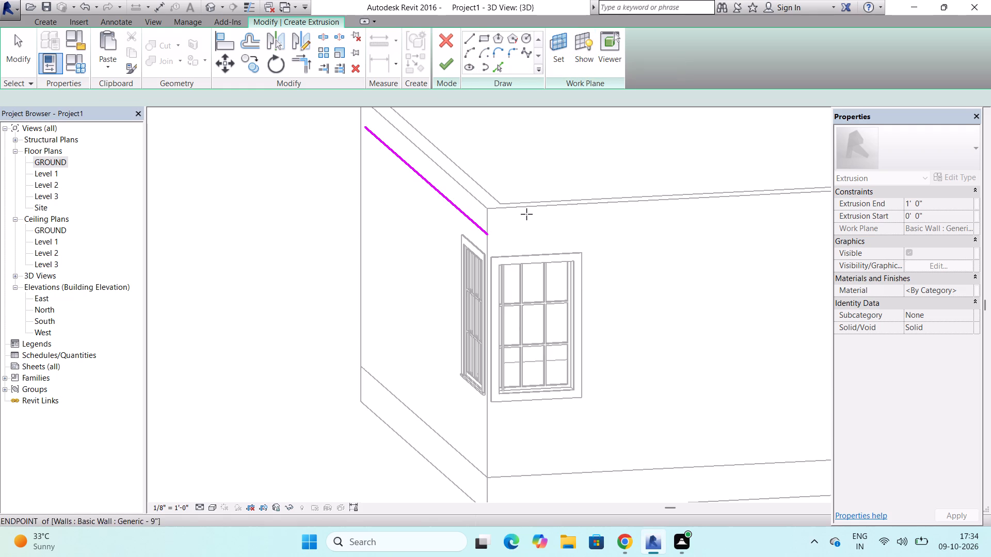
scroll(587, 274, up, 6)
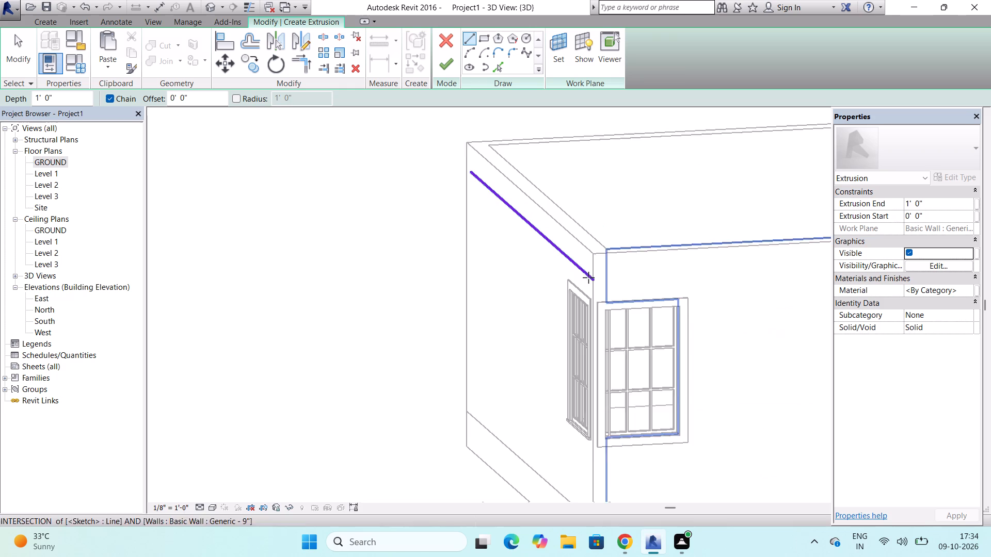
scroll(414, 218, down, 3)
scroll(237, 212, down, 10)
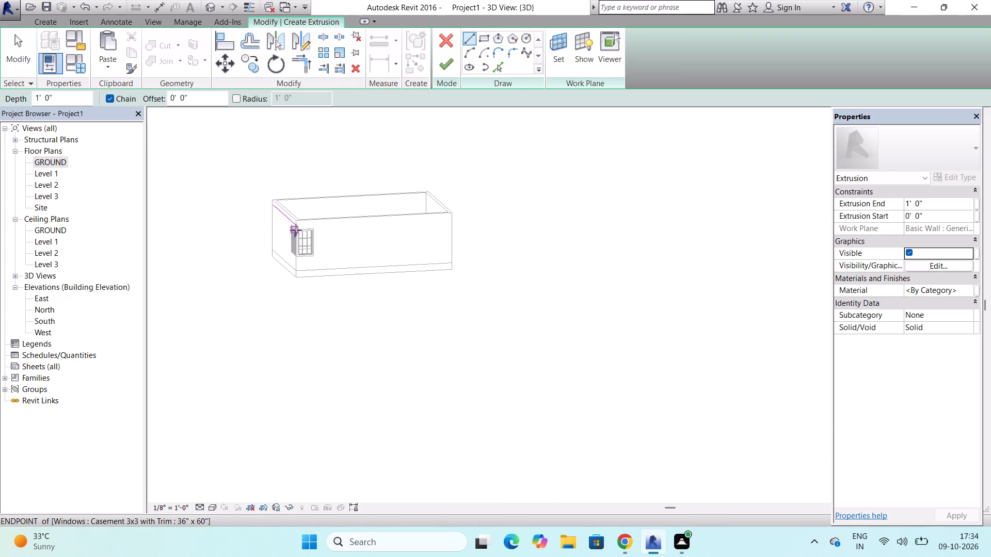
scroll(298, 227, up, 15)
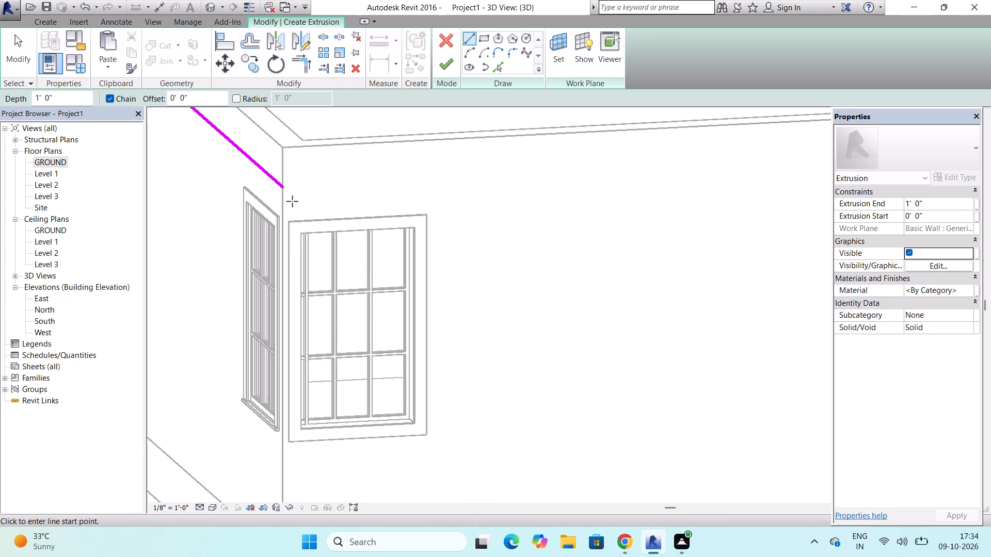
click(285, 185)
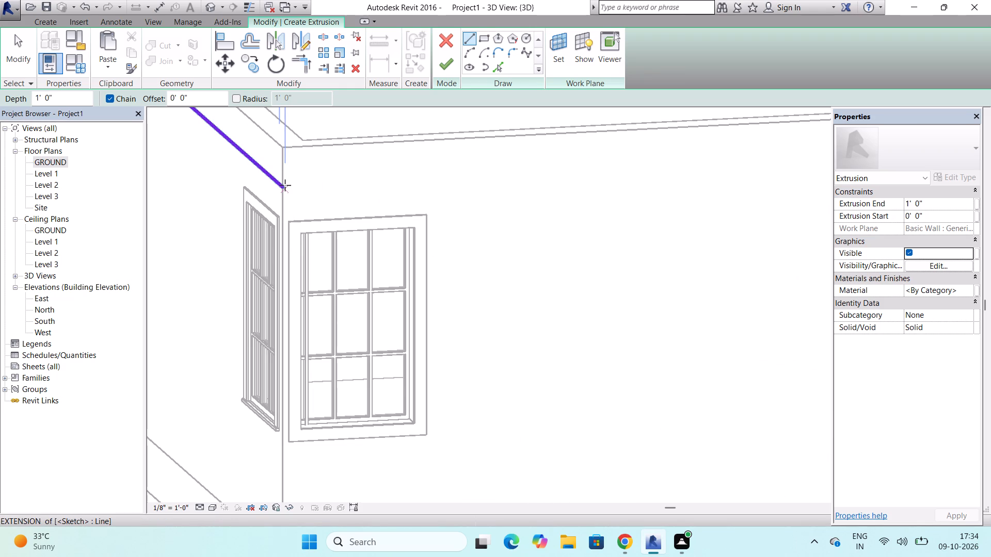
scroll(285, 187, down, 2)
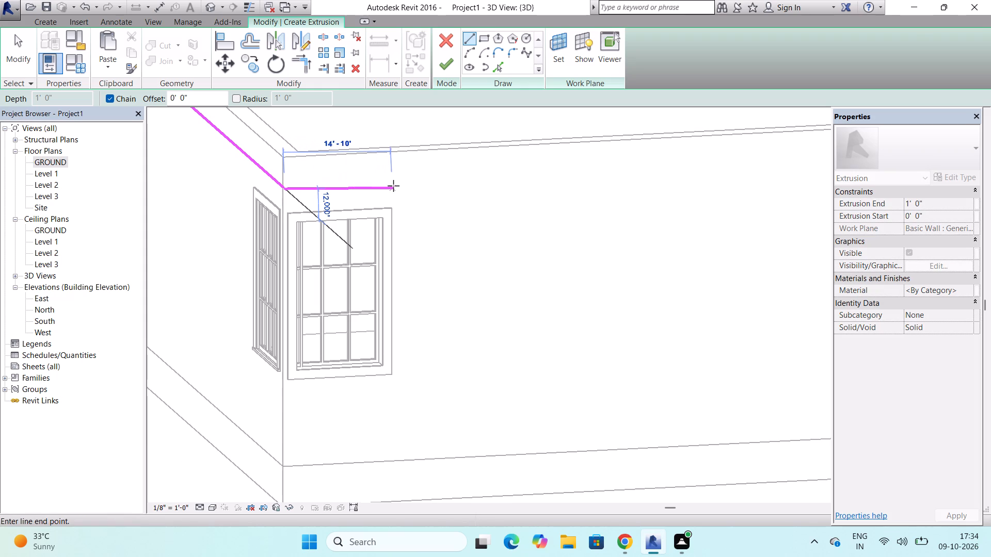
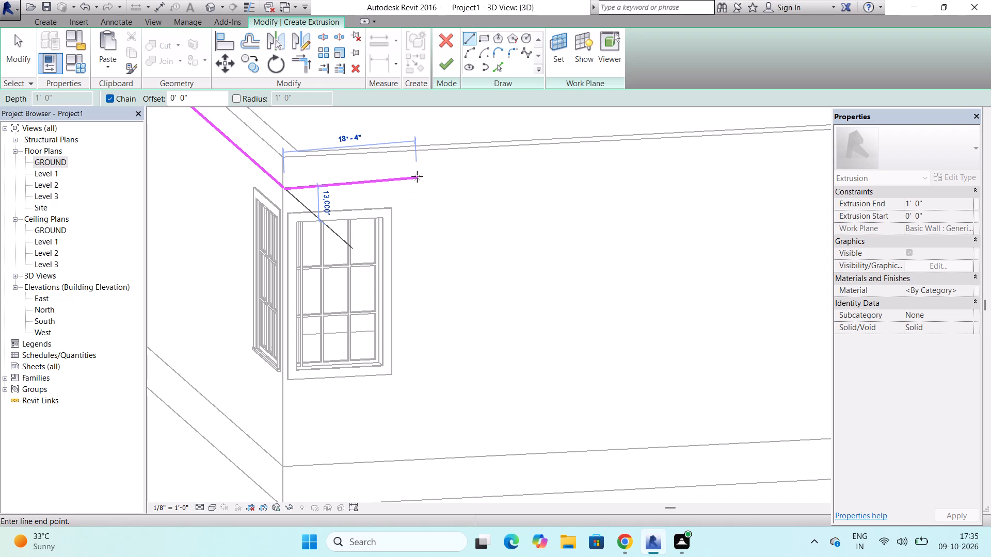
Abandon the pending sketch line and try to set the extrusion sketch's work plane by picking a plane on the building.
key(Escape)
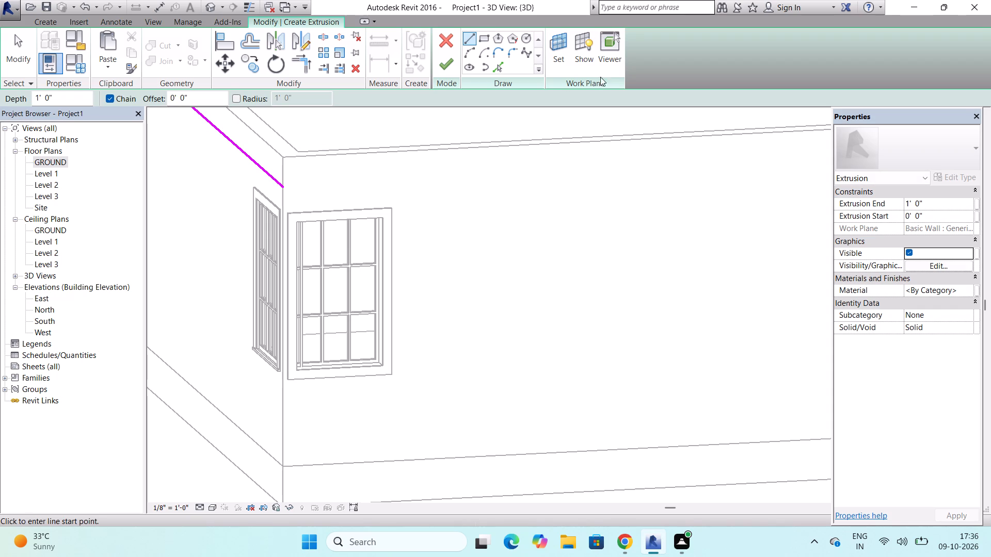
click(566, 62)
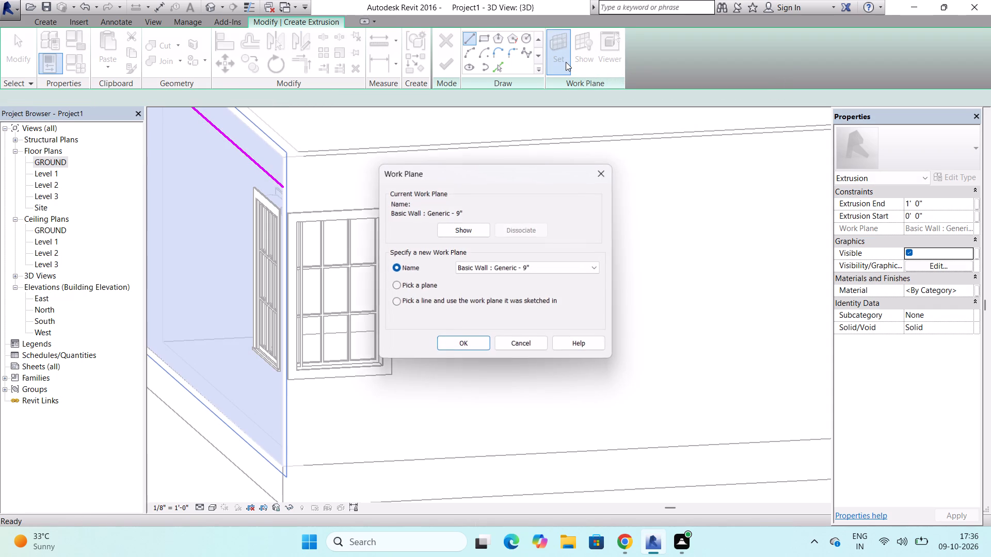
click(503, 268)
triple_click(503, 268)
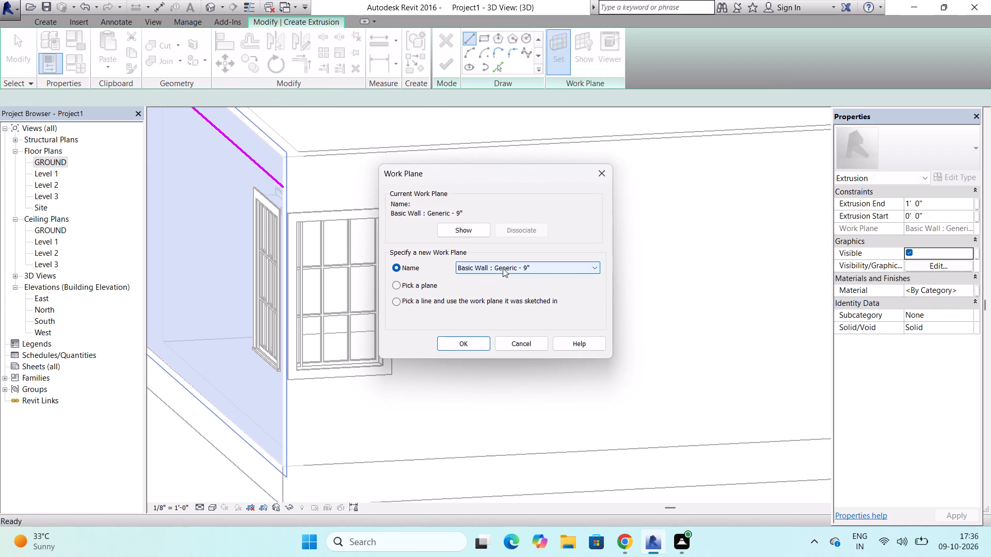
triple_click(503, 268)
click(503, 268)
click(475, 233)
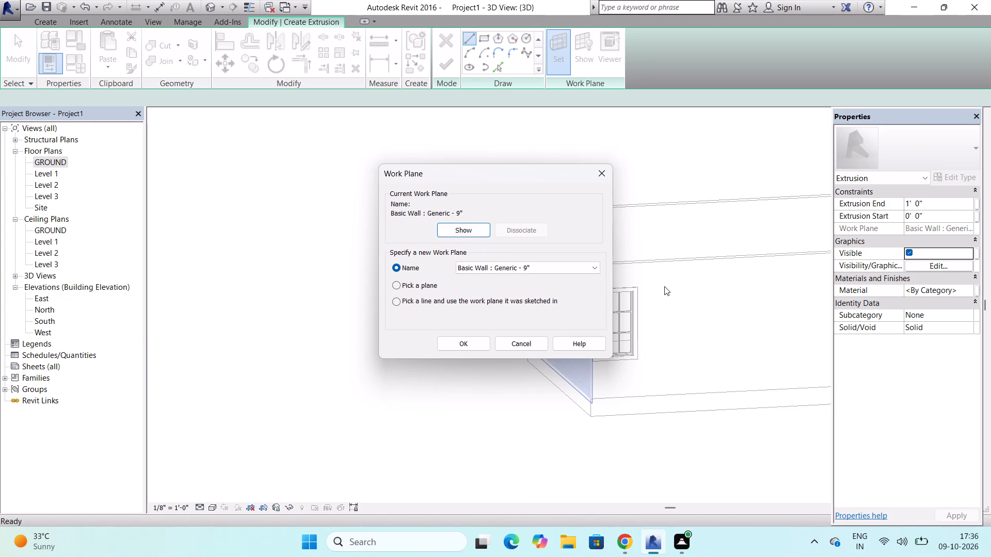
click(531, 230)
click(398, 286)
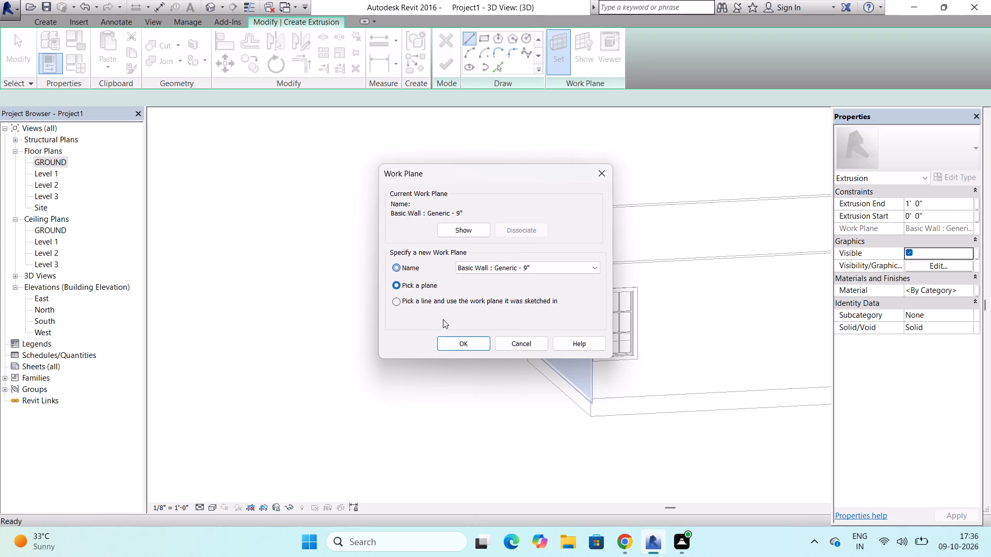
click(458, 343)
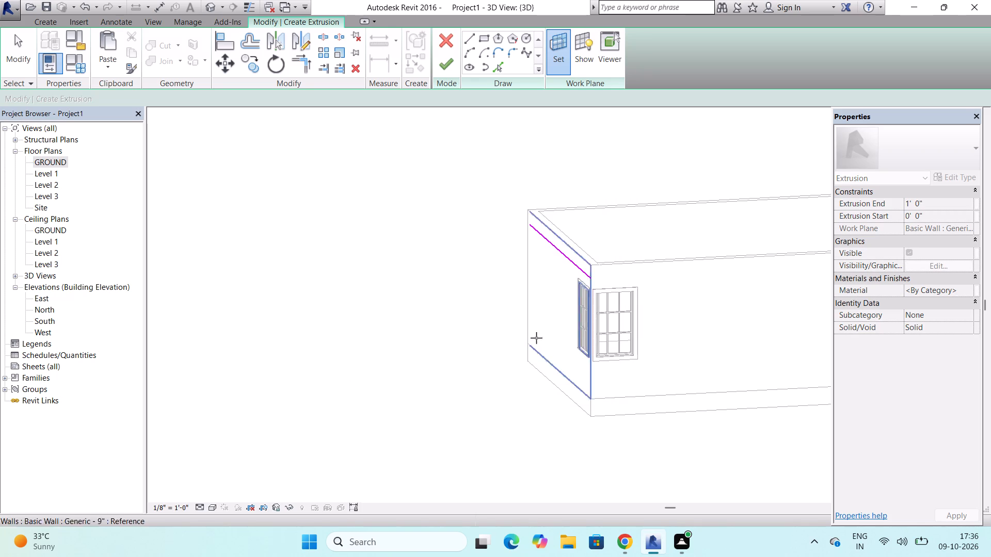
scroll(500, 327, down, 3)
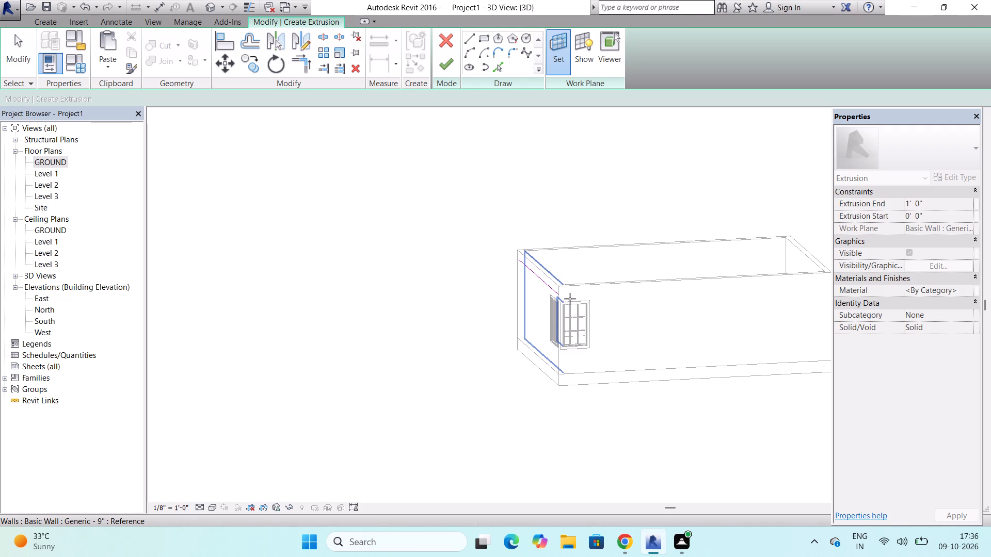
Discard the unfinished extrusion sketch and exit the in-place editor, deleting the empty Windows family.
click(447, 37)
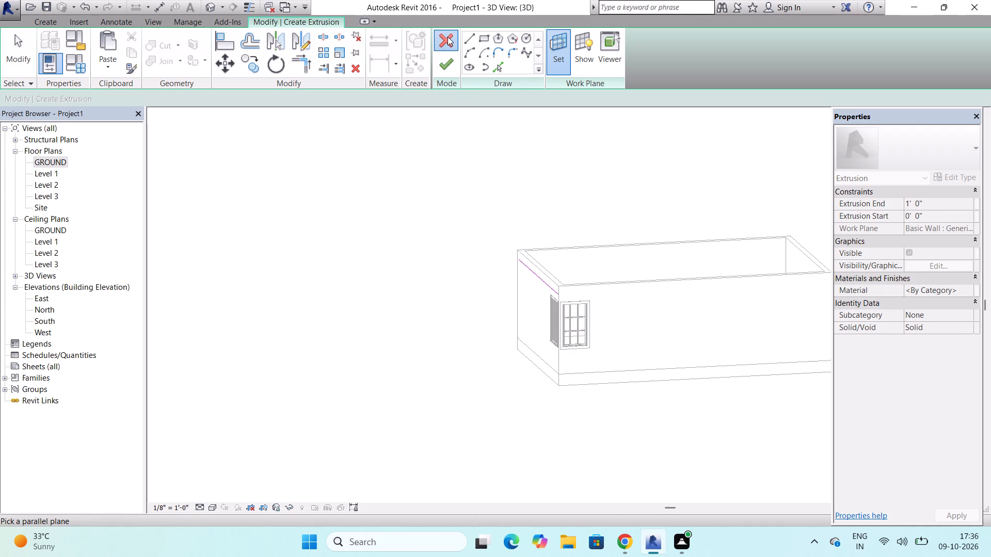
click(535, 281)
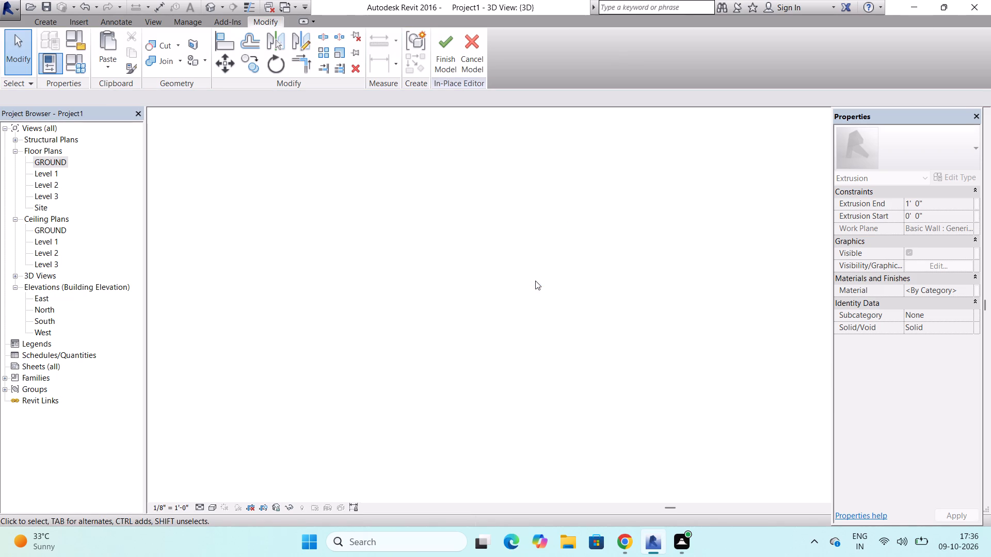
scroll(359, 234, down, 4)
scroll(426, 265, down, 17)
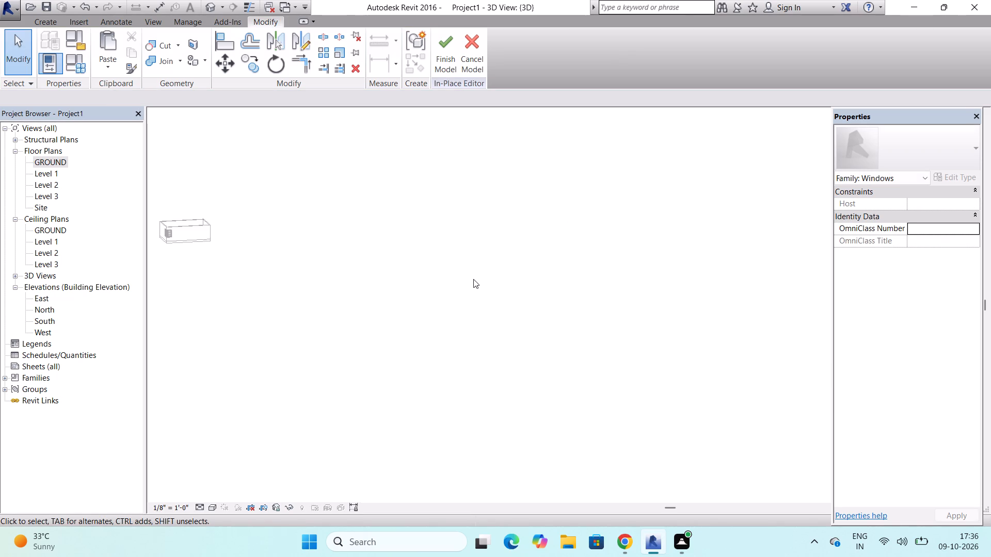
scroll(473, 279, down, 6)
scroll(343, 262, up, 5)
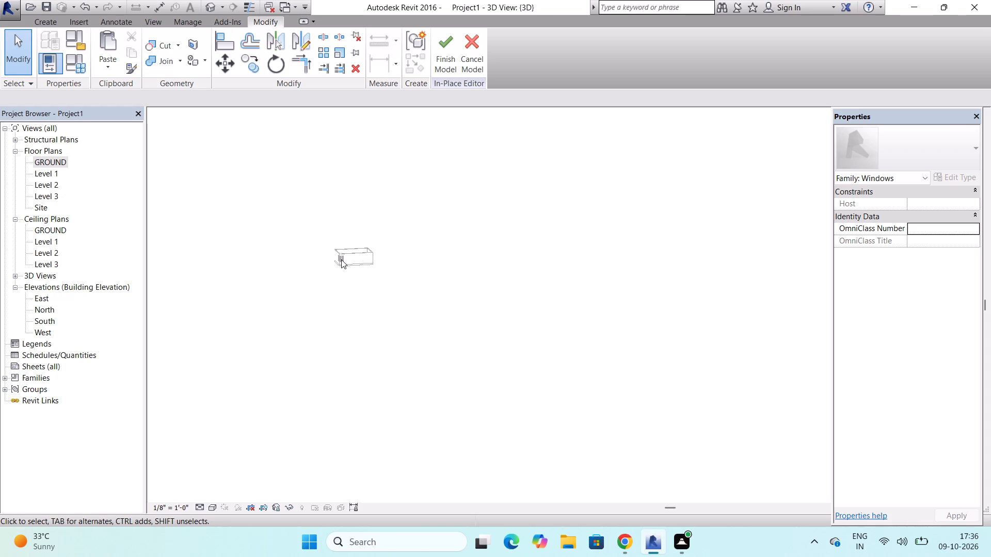
scroll(341, 259, up, 20)
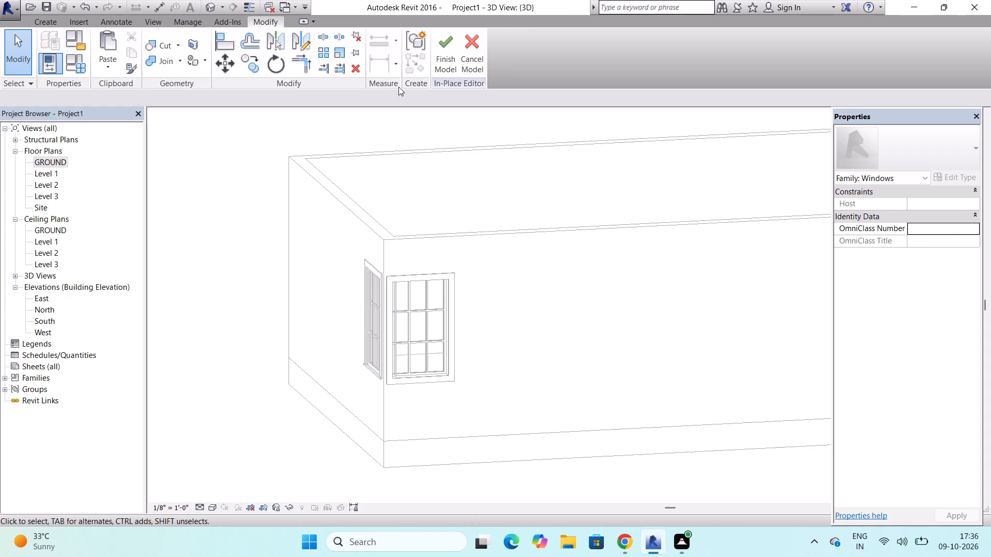
click(465, 59)
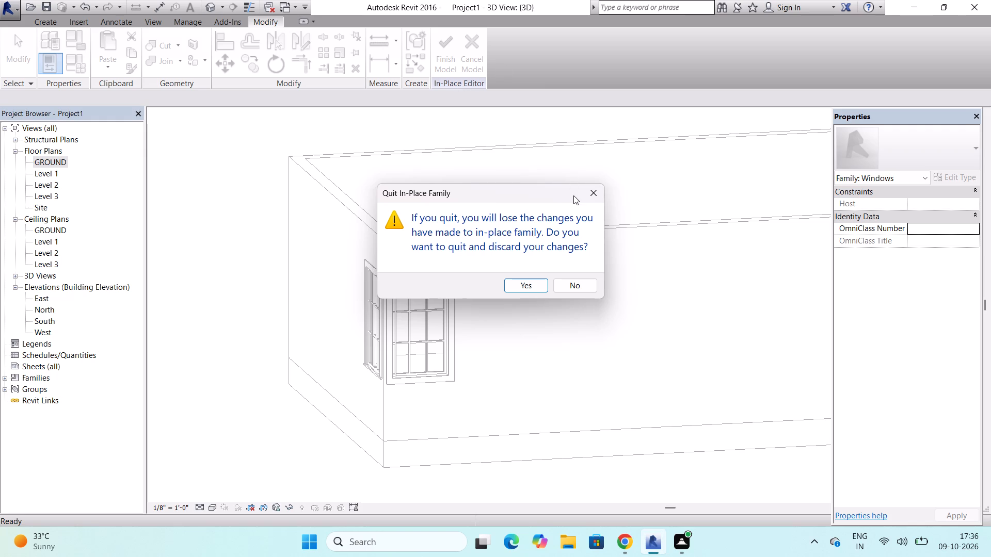
click(590, 189)
click(439, 57)
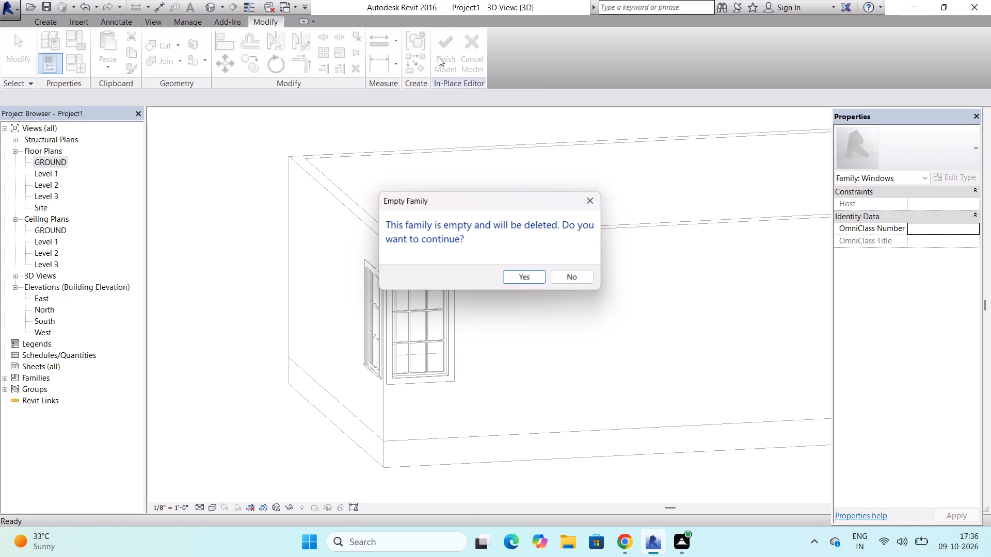
click(528, 272)
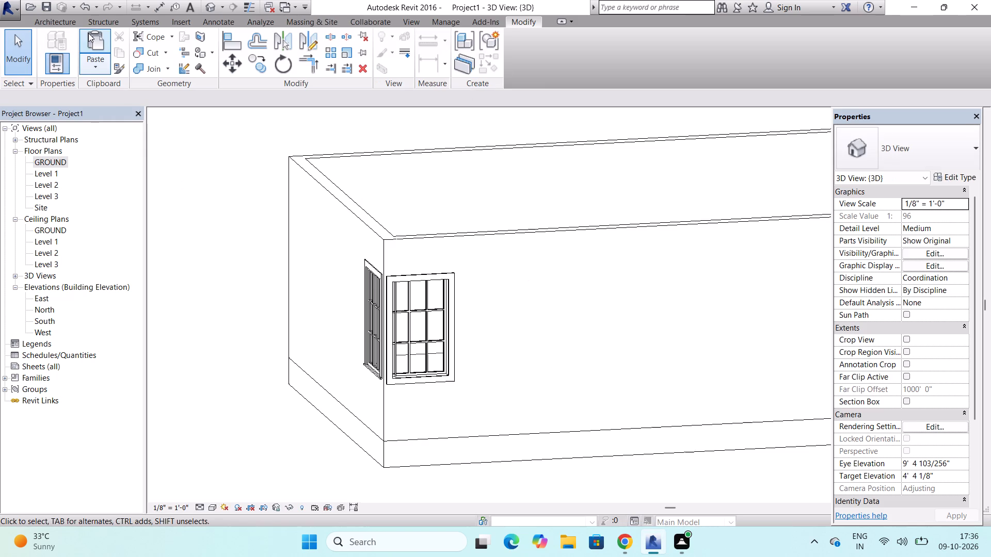
Create a new in-place model in the Walls family category, keeping the default name.
click(74, 24)
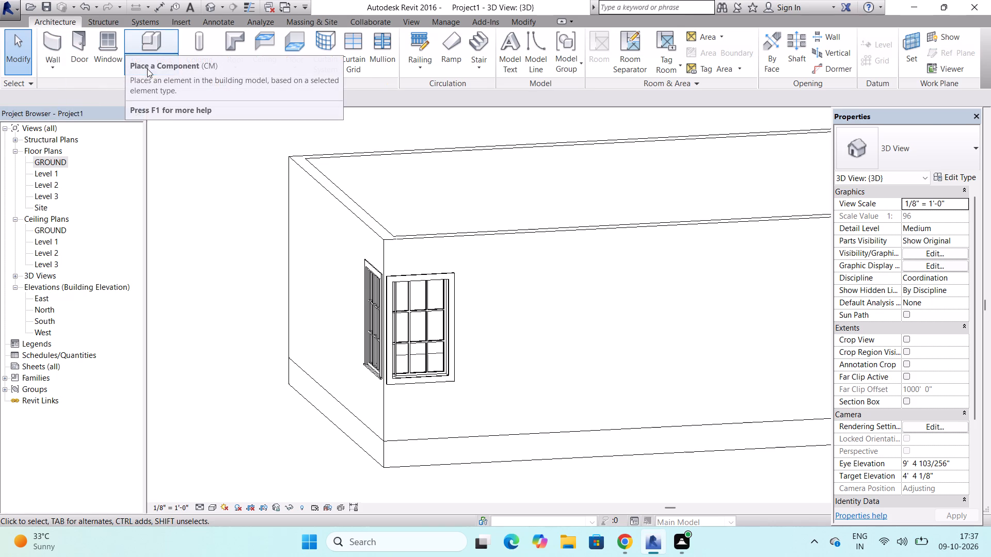
click(147, 42)
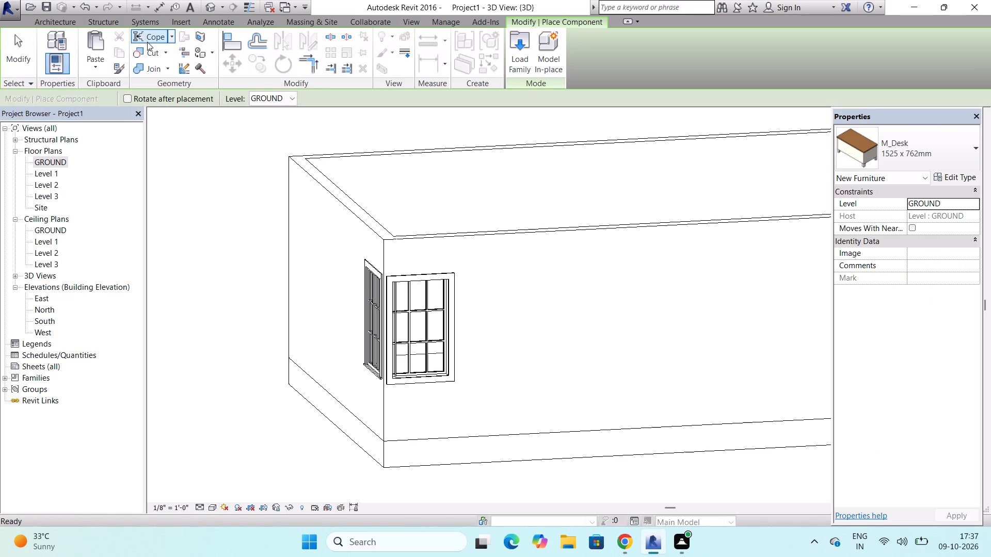
key(Escape)
key(grave)
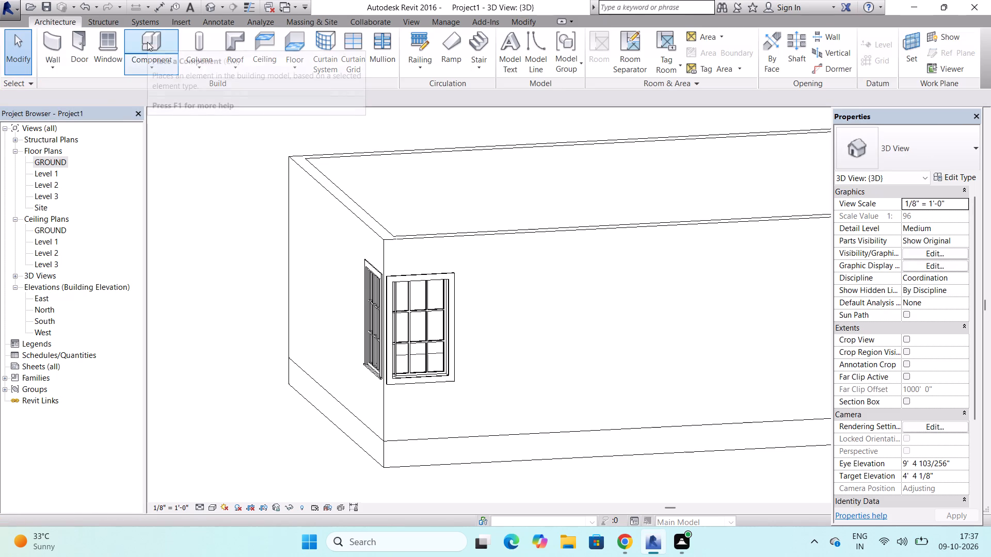
click(142, 61)
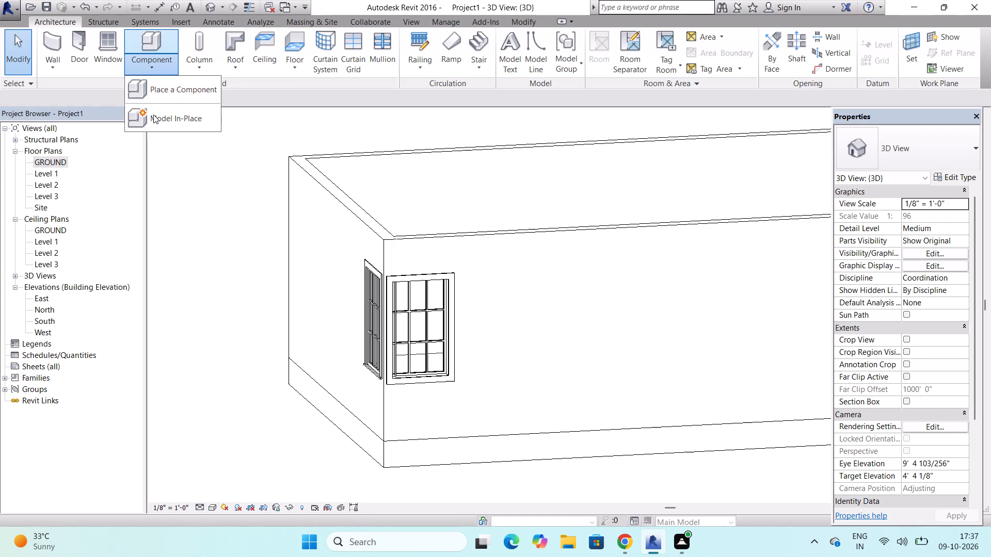
click(153, 114)
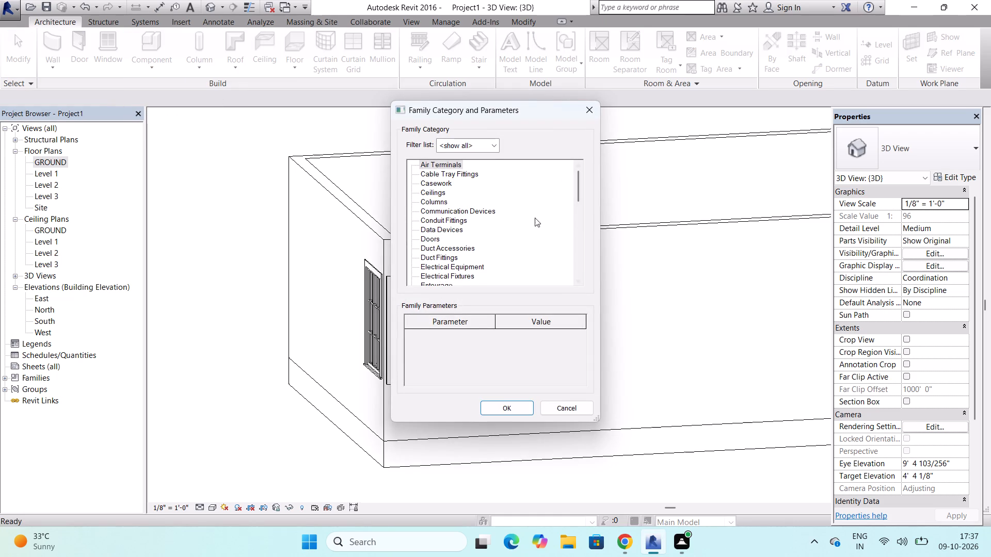
scroll(513, 222, down, 20)
scroll(513, 222, down, 12)
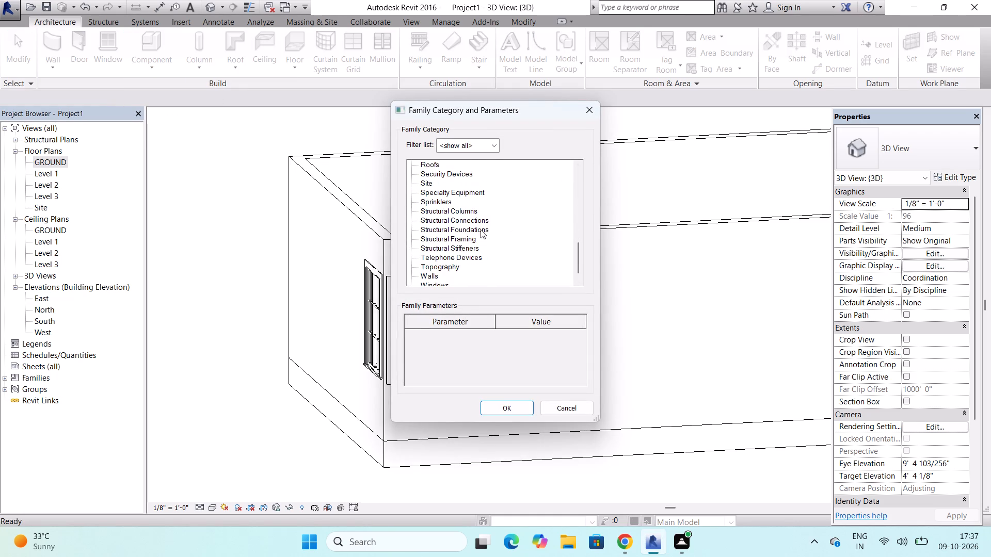
scroll(481, 230, down, 7)
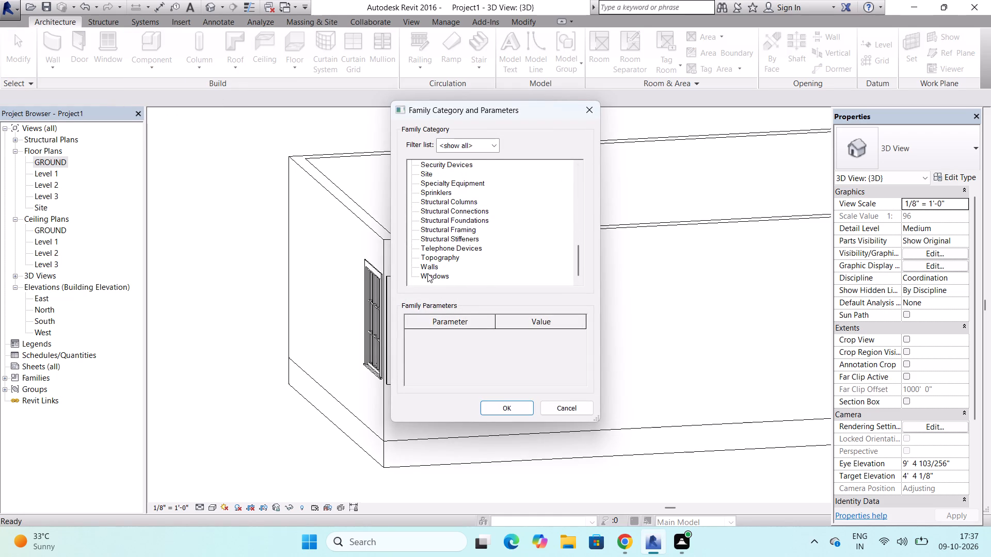
click(427, 273)
click(422, 265)
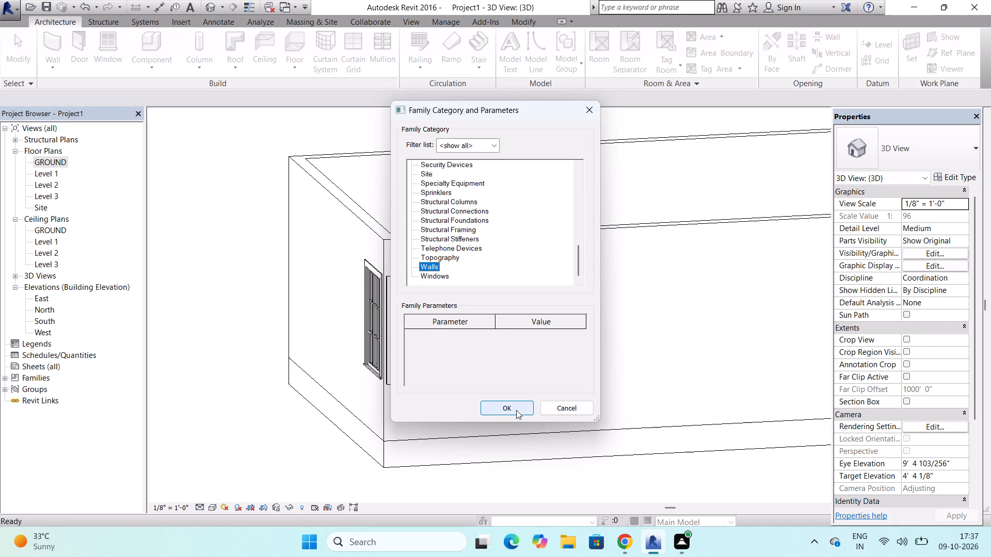
click(516, 410)
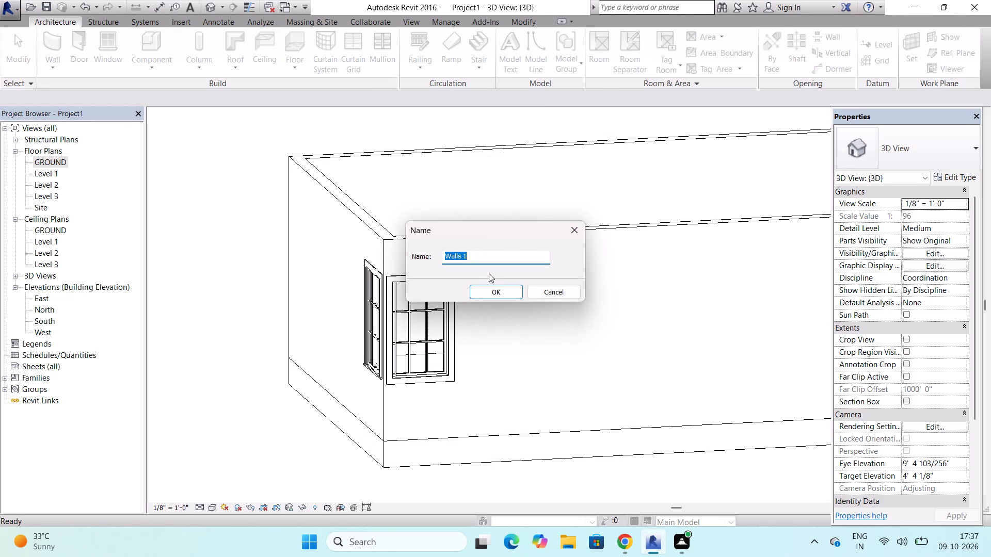
click(491, 288)
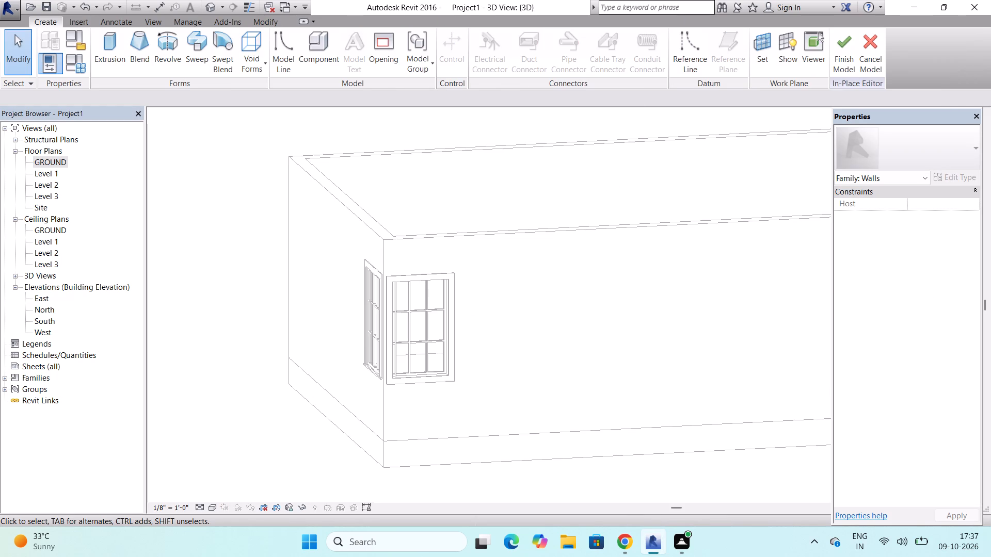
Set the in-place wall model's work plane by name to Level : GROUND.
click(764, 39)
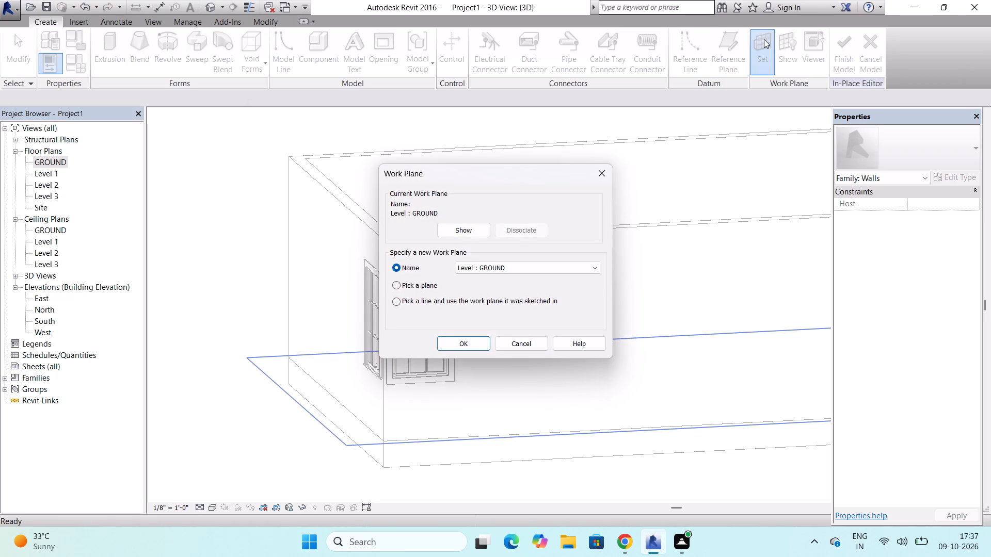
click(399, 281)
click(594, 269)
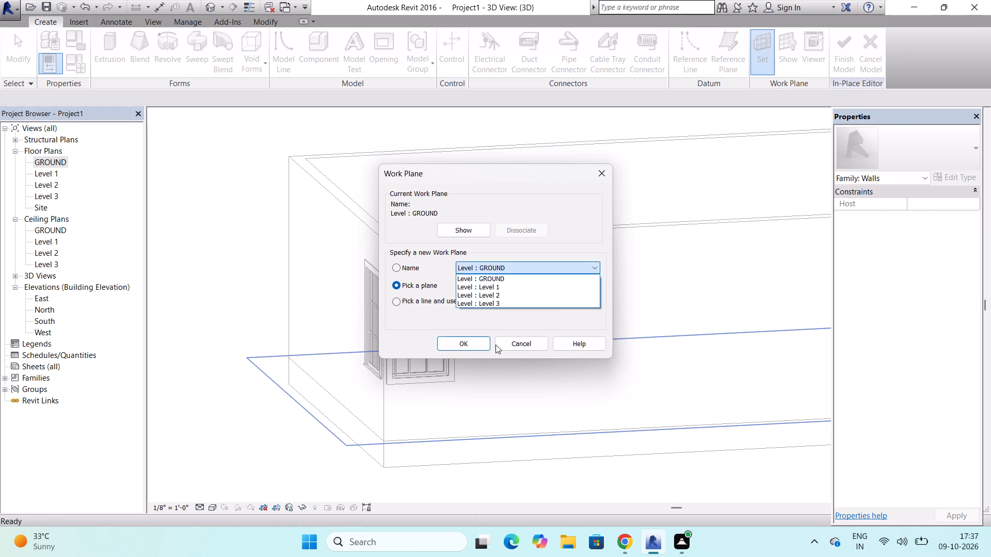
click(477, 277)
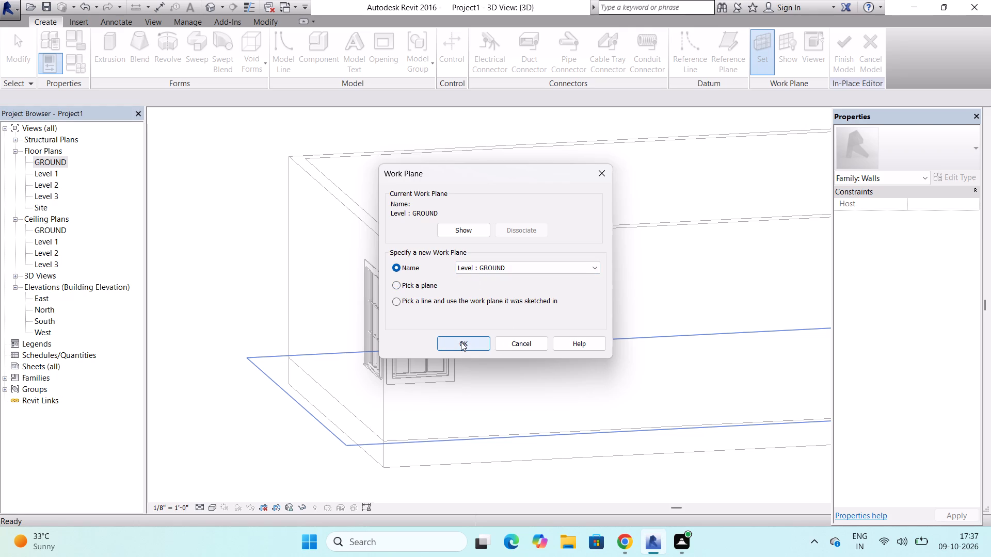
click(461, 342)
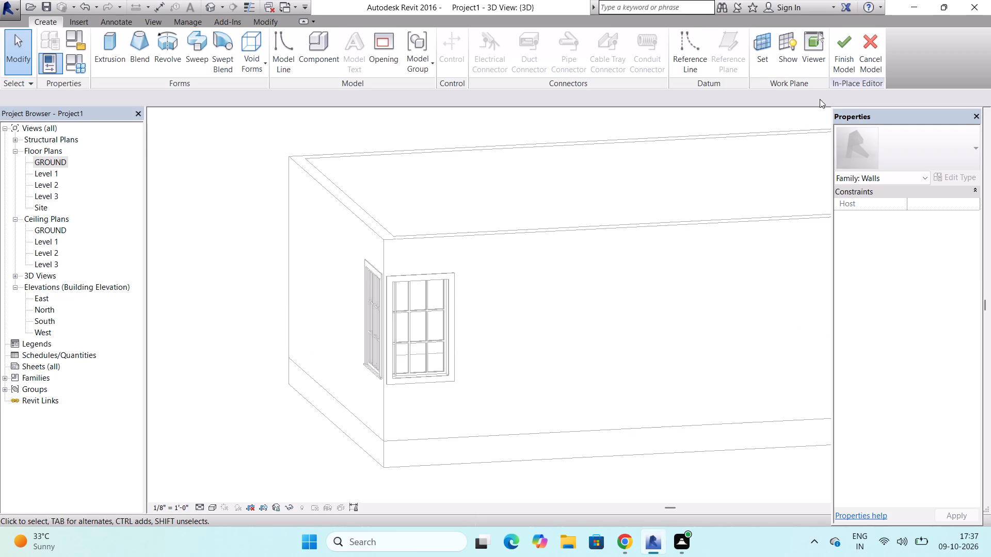
Set the work plane by picking the outer face of the long 9-inch wall beside the corner window.
click(769, 50)
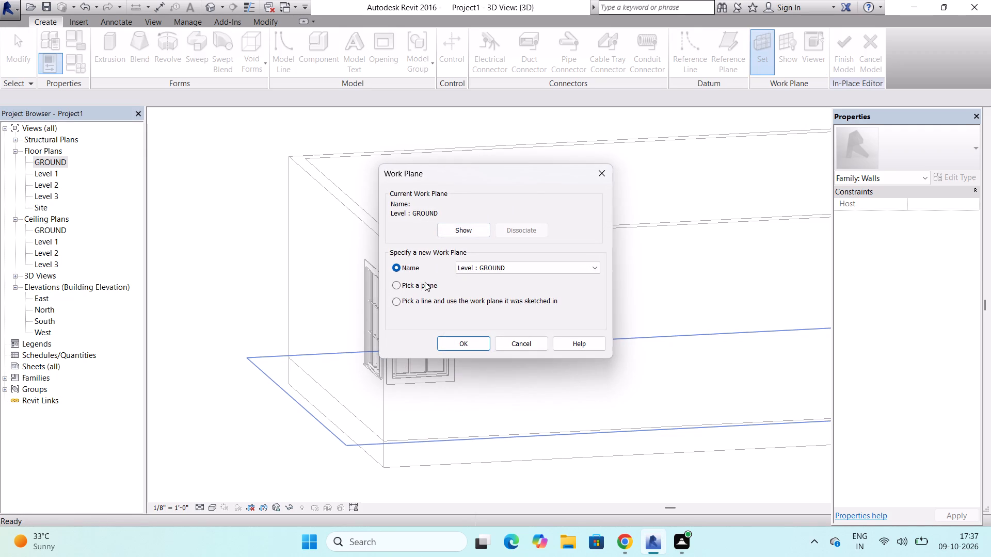
click(394, 284)
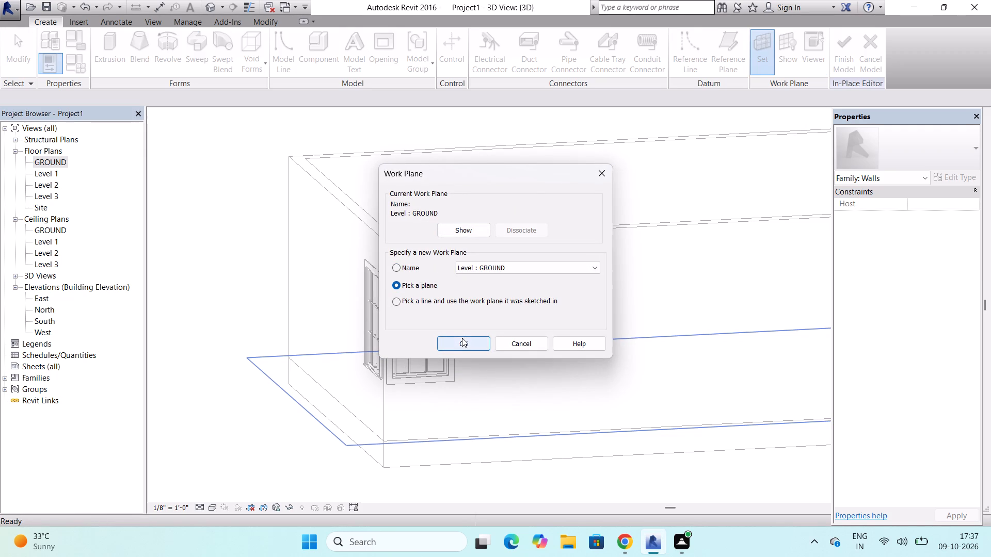
click(462, 344)
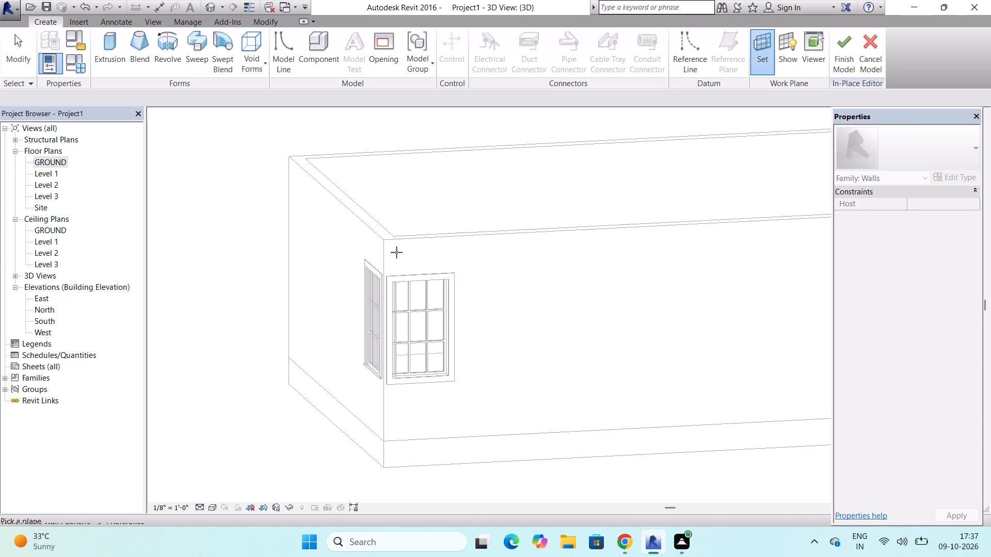
click(397, 253)
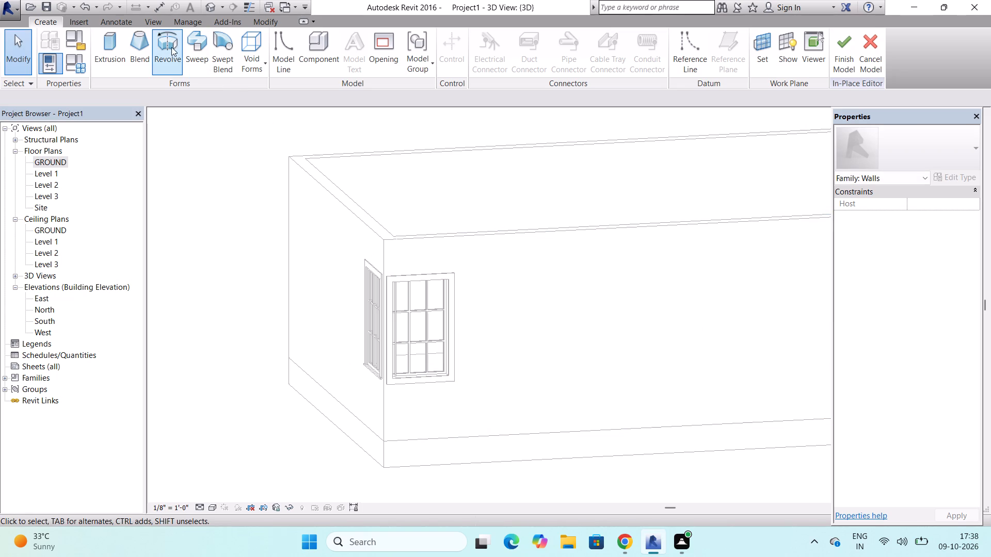
Start an extrusion and sketch a 10'-0" horizontal line above the long wall's window, continuing about 9'-2" vertically down to the floor slab.
click(105, 40)
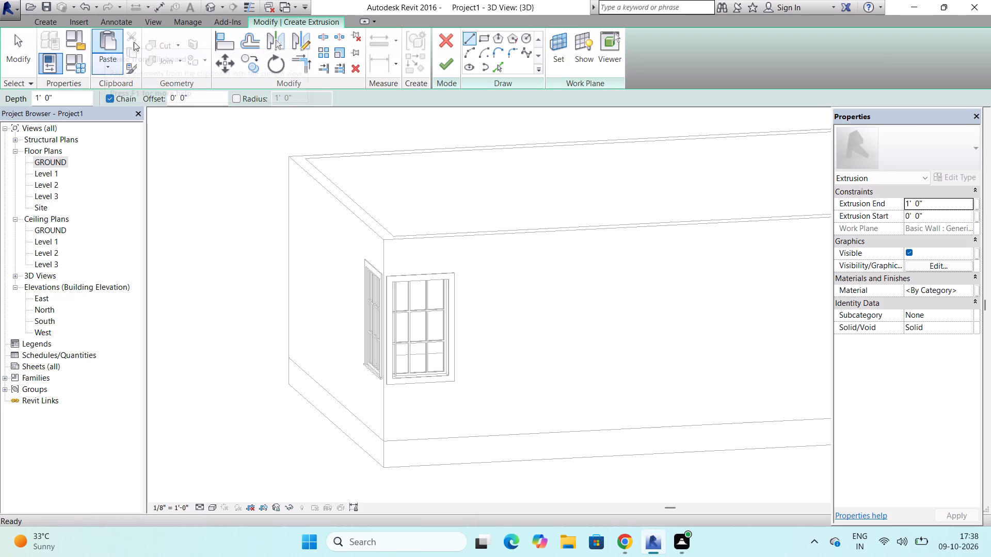
click(468, 37)
scroll(397, 255, up, 3)
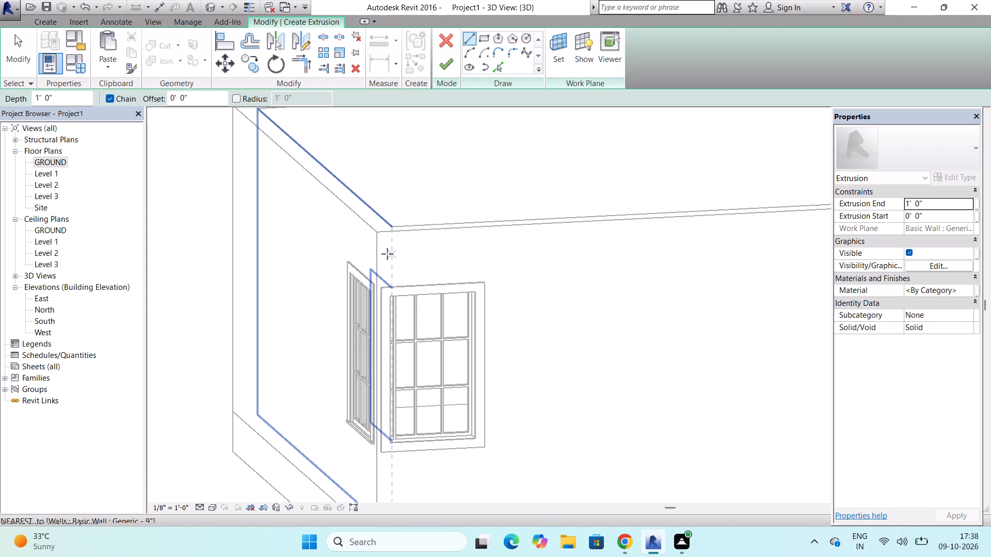
click(377, 254)
scroll(377, 254, down, 7)
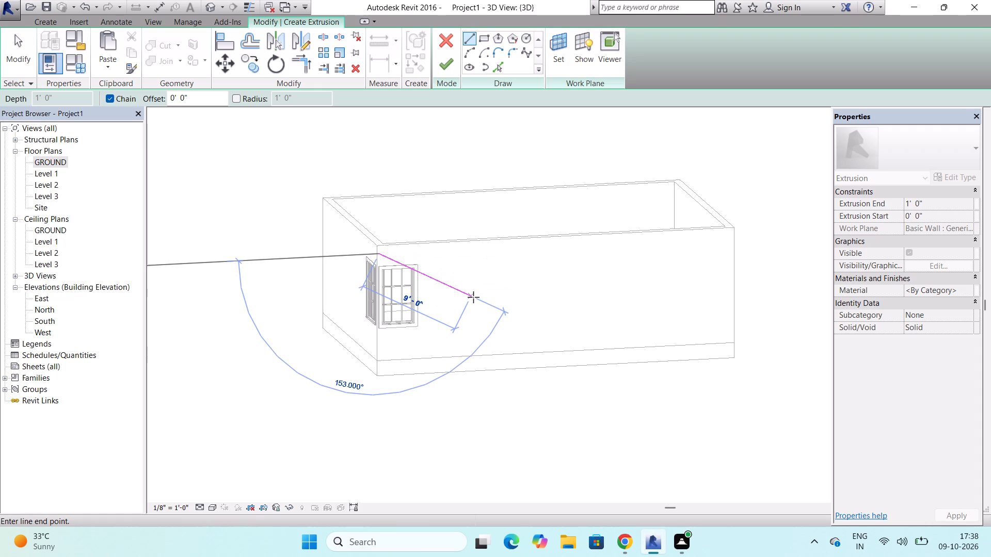
click(493, 245)
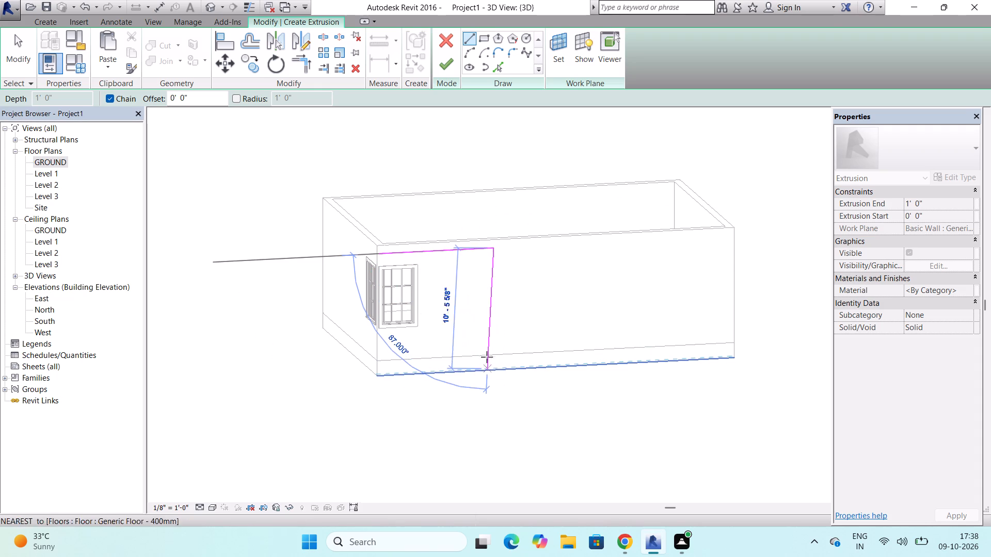
scroll(487, 351, up, 2)
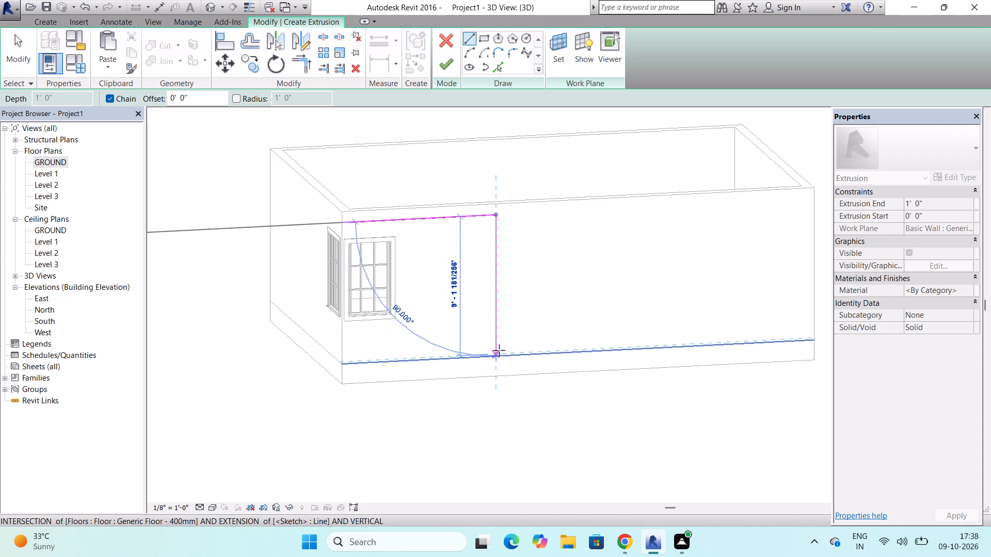
click(499, 355)
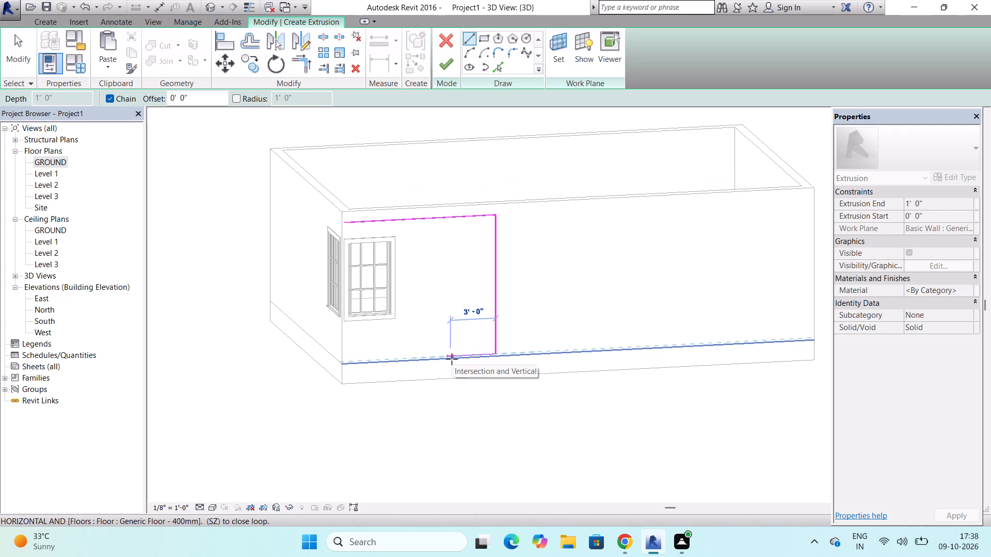
scroll(452, 359, up, 8)
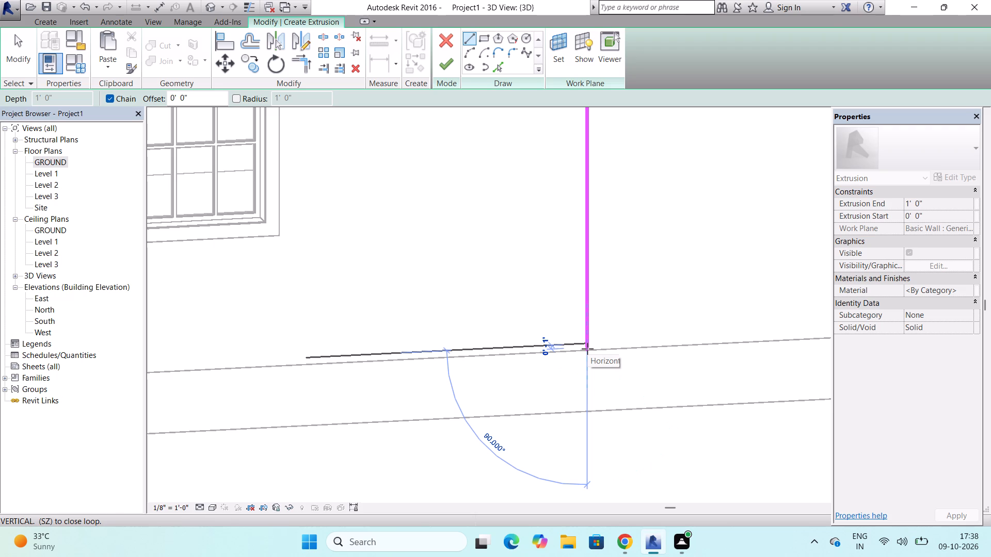
click(586, 353)
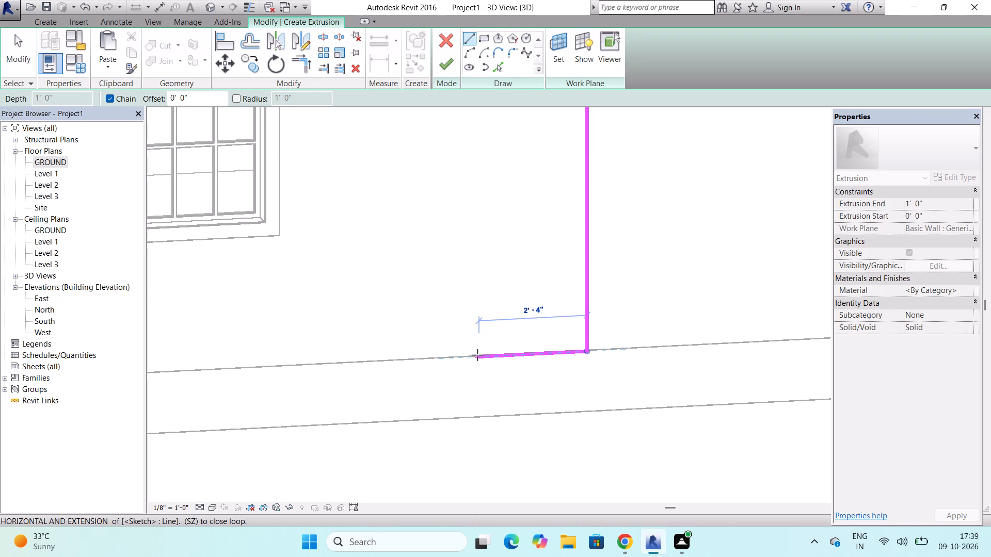
scroll(477, 355, down, 6)
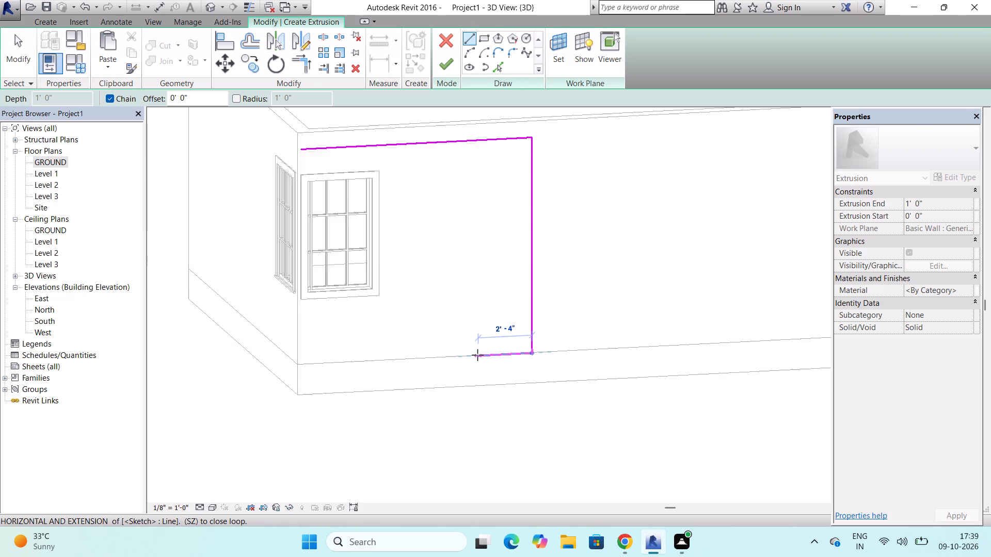
scroll(477, 355, down, 1)
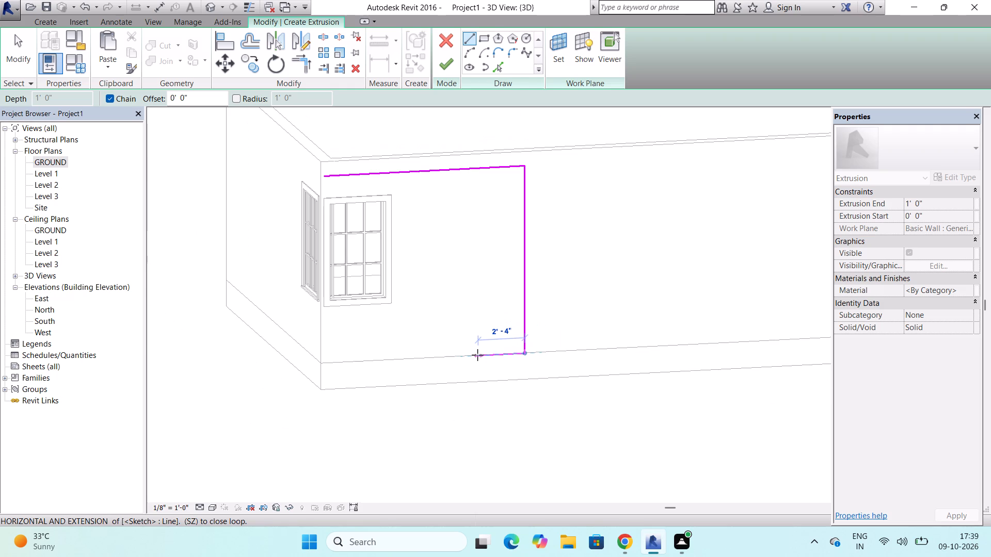
key(Escape)
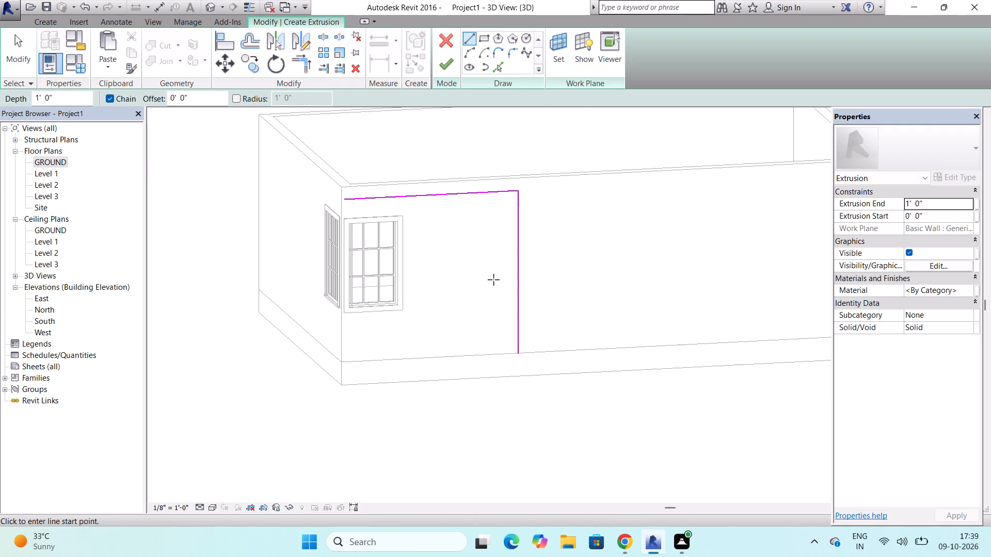
Move the profile's vertical line toward the building corner, to slightly beyond the outer edge of the window trim.
drag(514, 259, 474, 259)
key(Escape)
key(Escape)
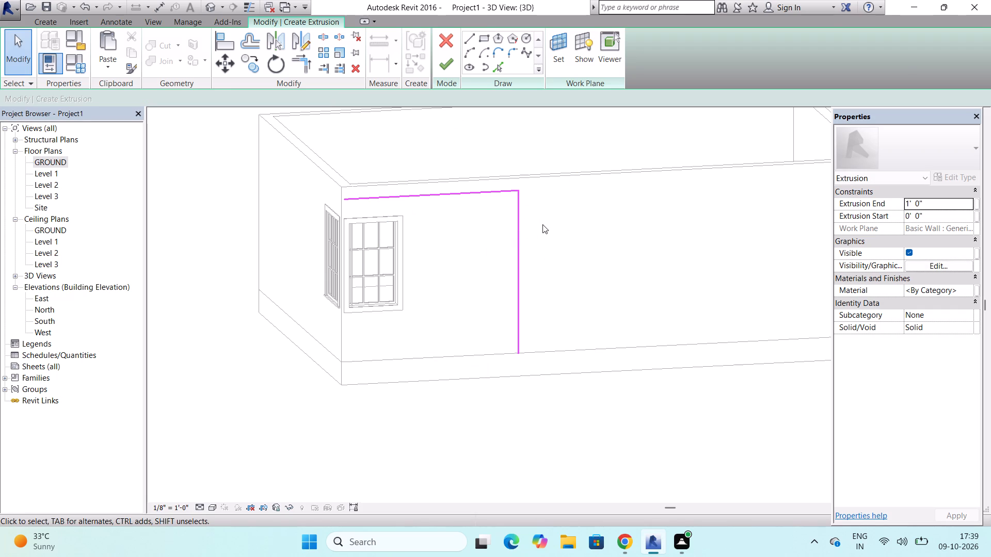
click(515, 255)
drag(519, 251, 451, 241)
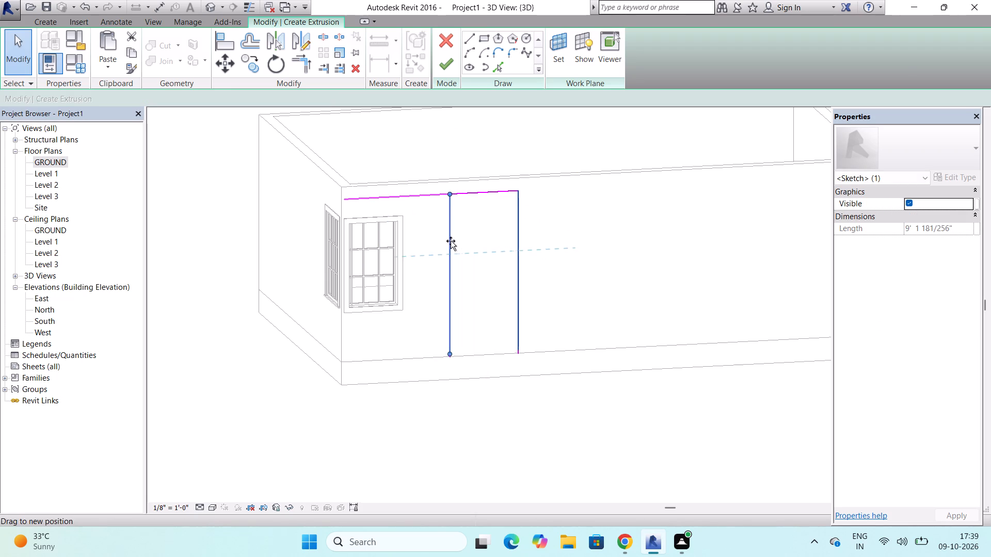
drag(451, 241, 403, 241)
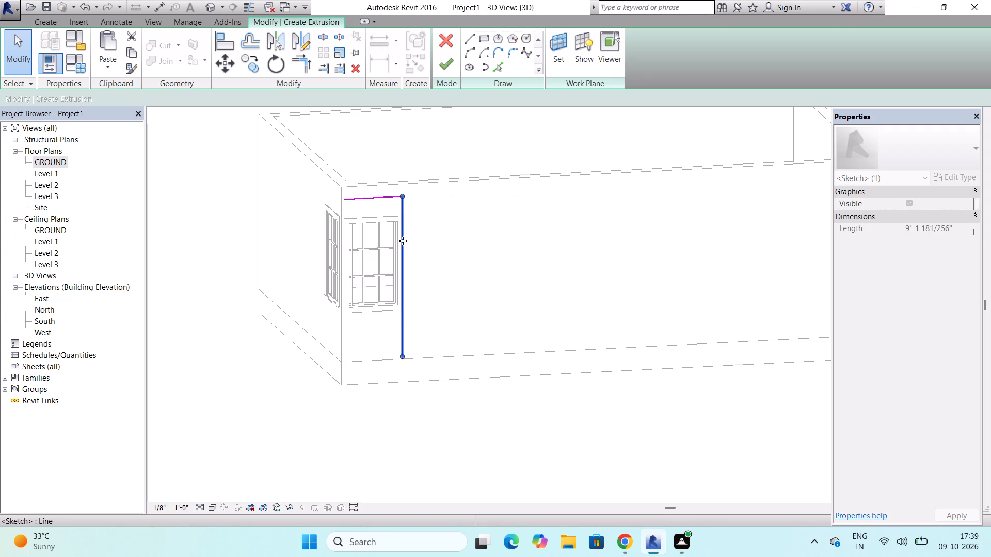
scroll(410, 191, up, 4)
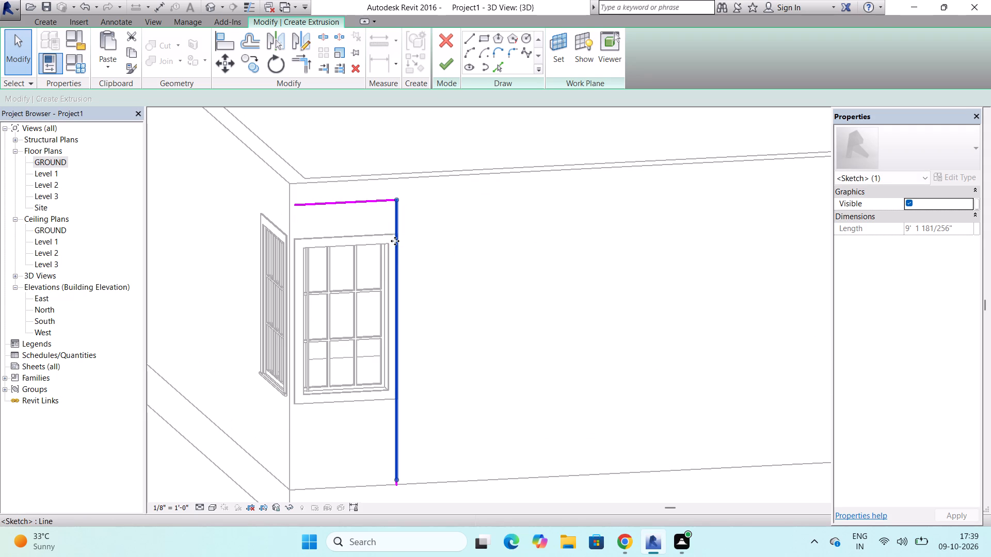
drag(397, 254, 398, 254)
drag(398, 254, 405, 248)
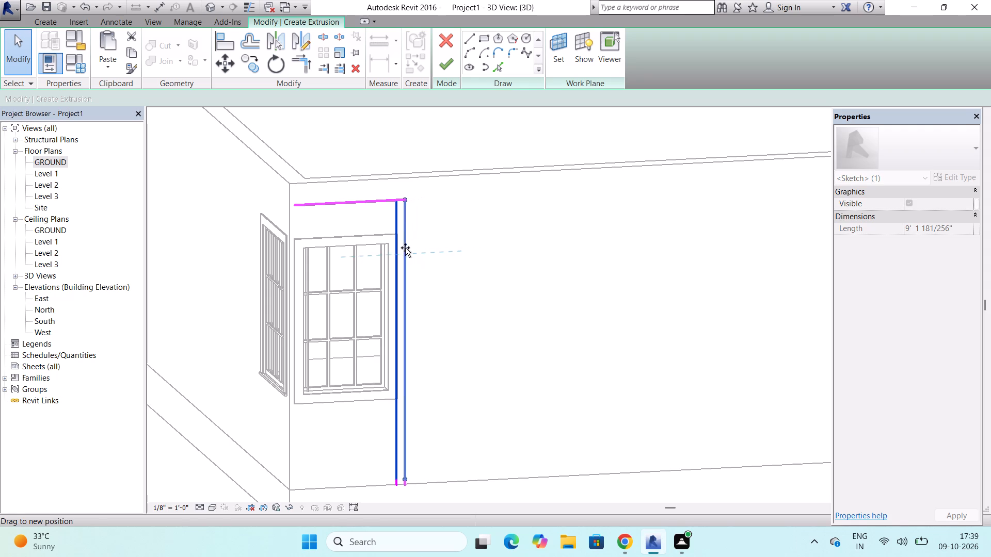
drag(405, 248, 405, 249)
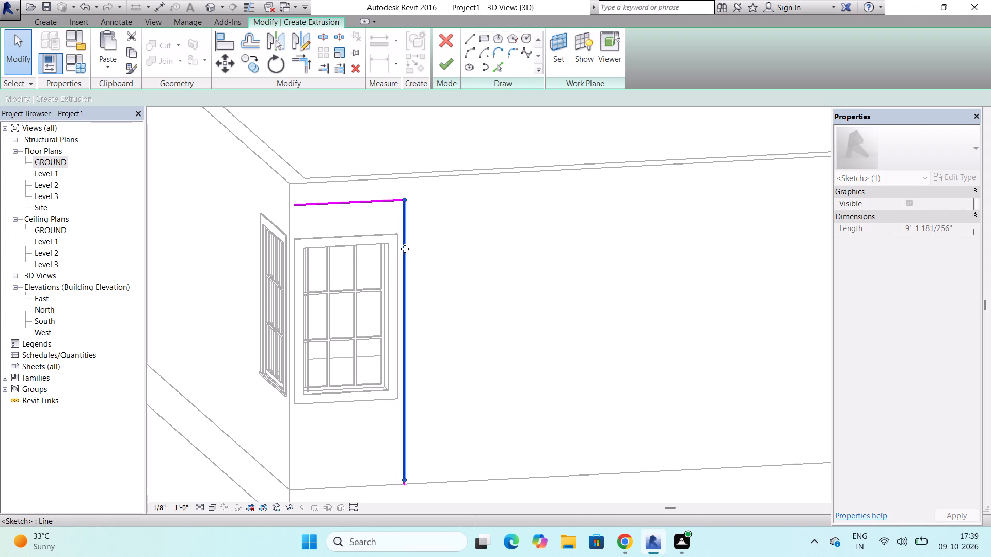
scroll(404, 251, down, 2)
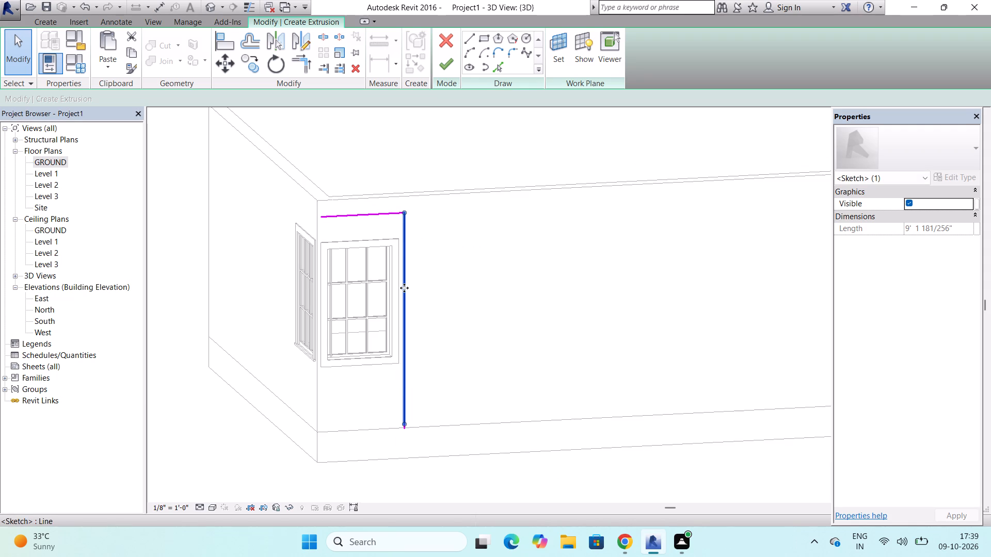
drag(405, 284, 415, 280)
drag(415, 280, 443, 276)
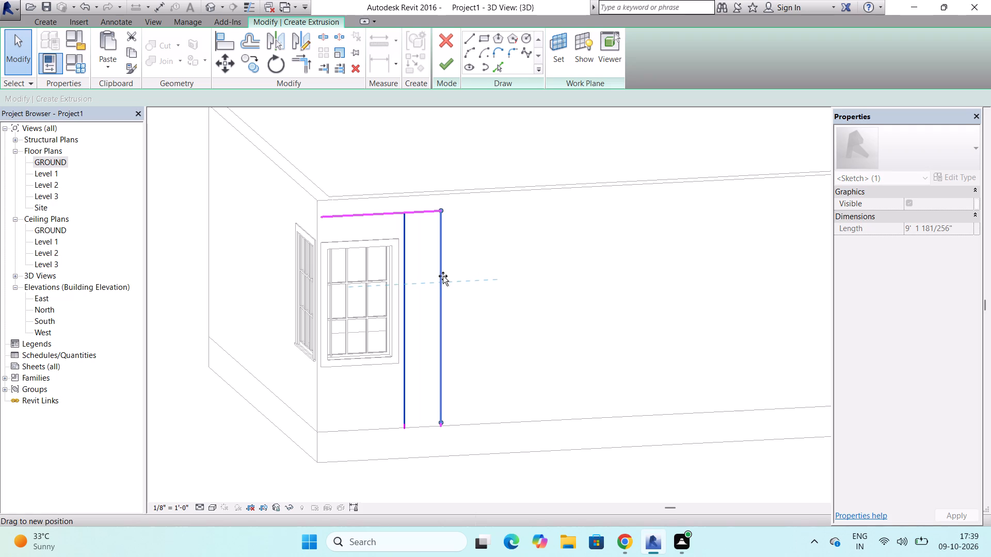
drag(443, 276, 430, 284)
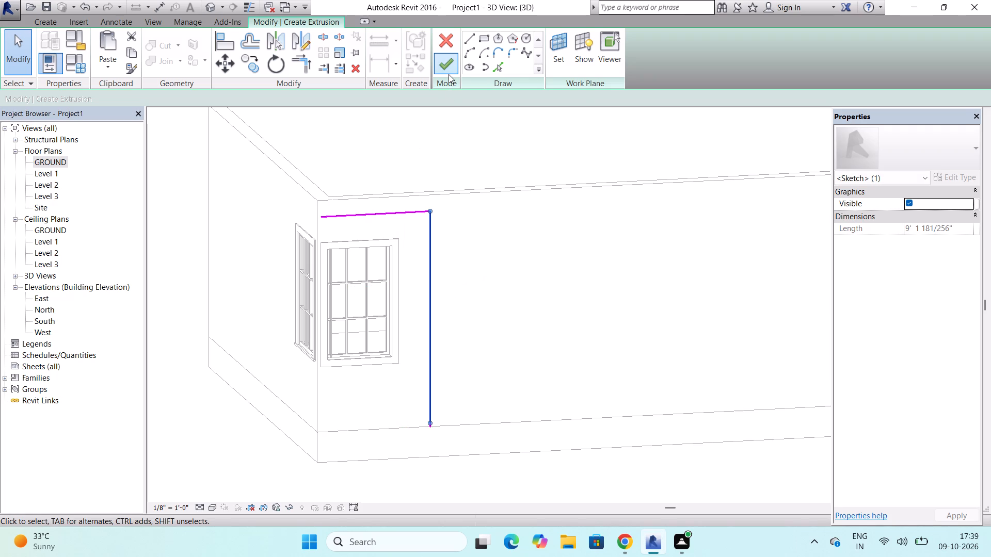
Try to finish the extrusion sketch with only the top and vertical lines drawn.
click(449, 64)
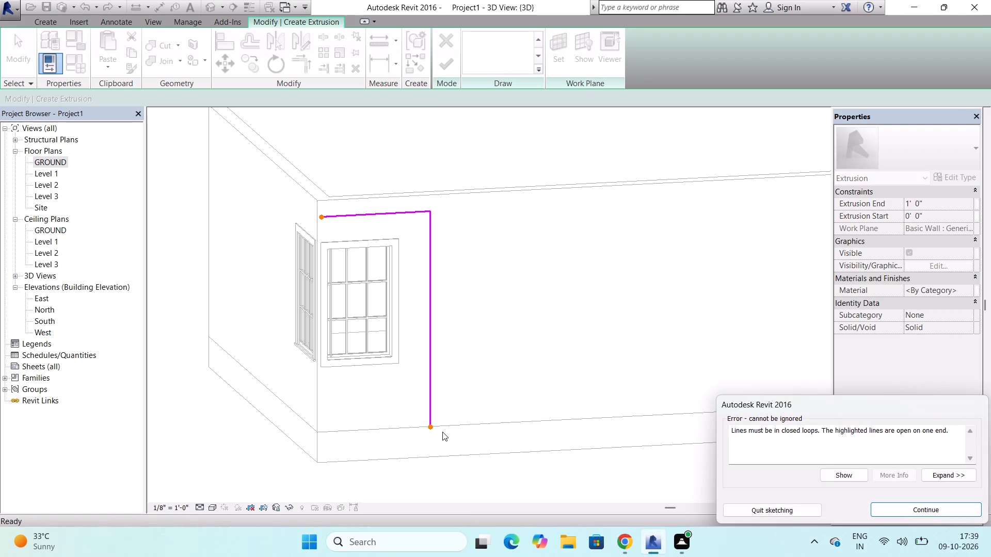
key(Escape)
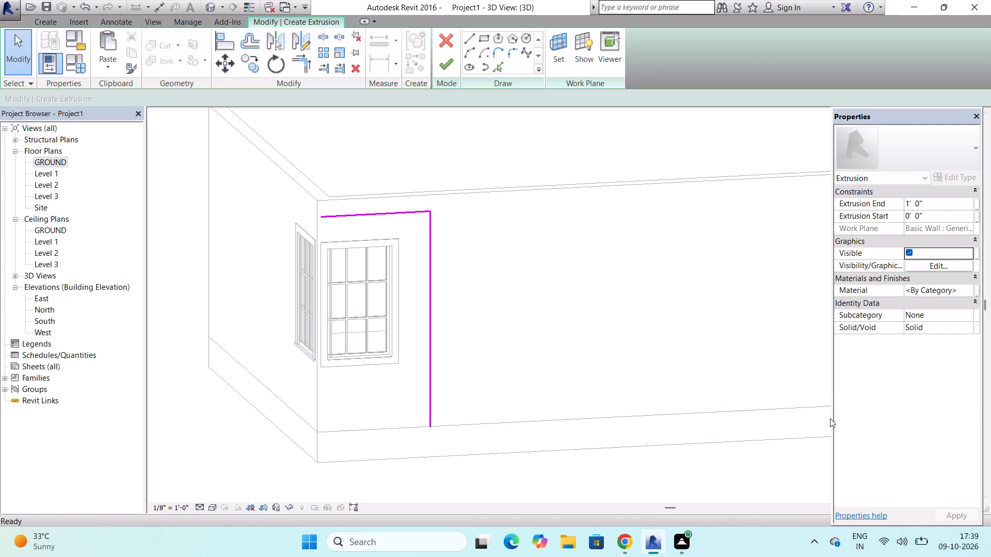
Sketch a 1'-5" horizontal line from the vertical line's lower end toward the building corner, ending below the window's outer edge.
click(471, 37)
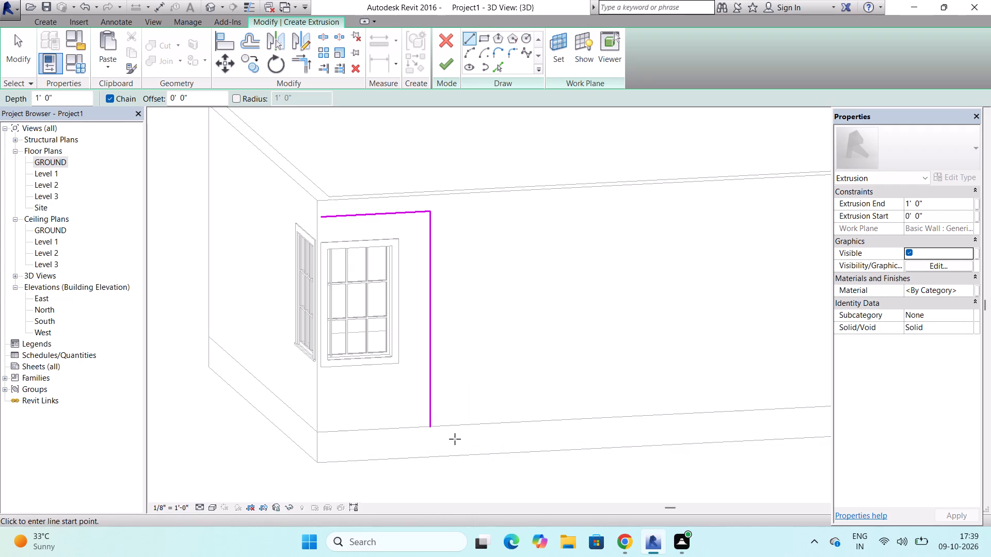
click(430, 427)
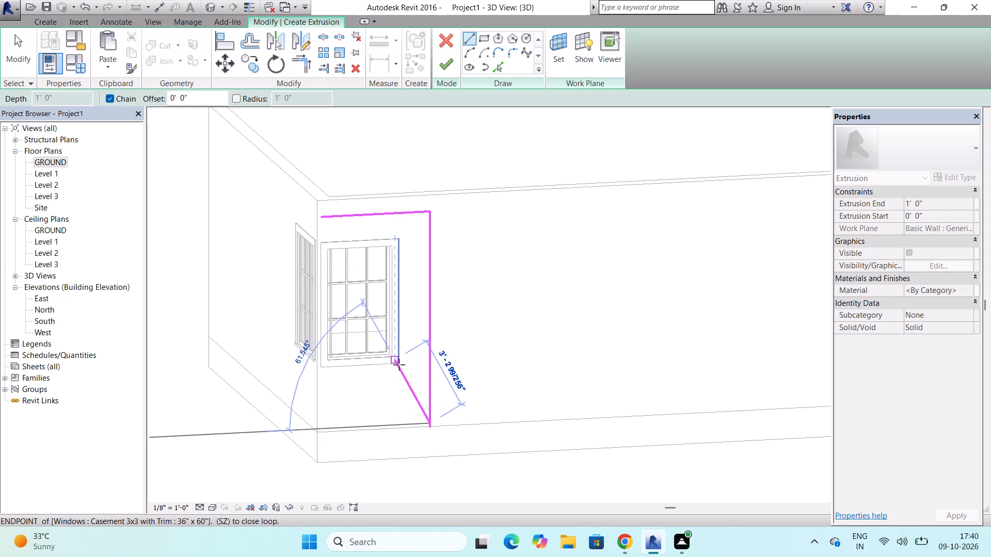
click(397, 427)
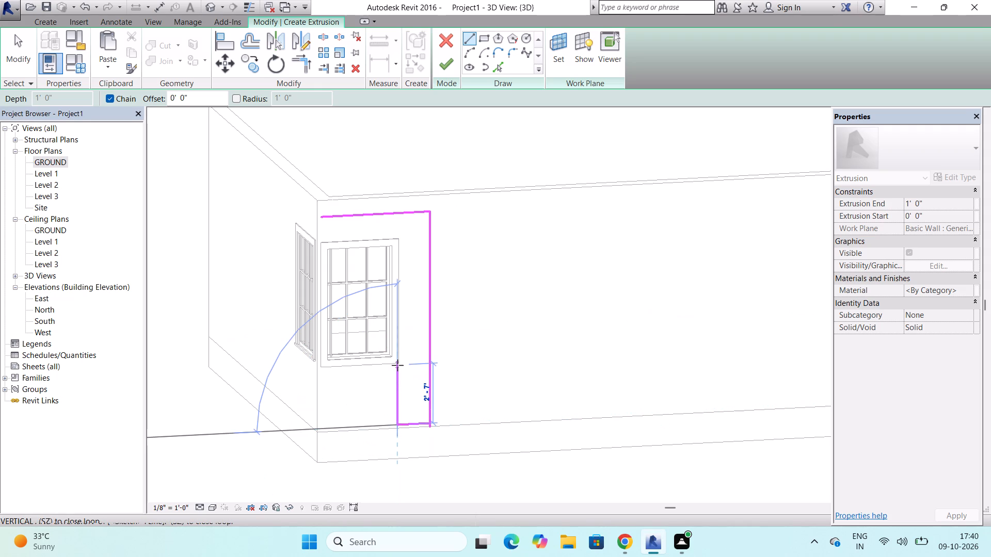
key(Escape)
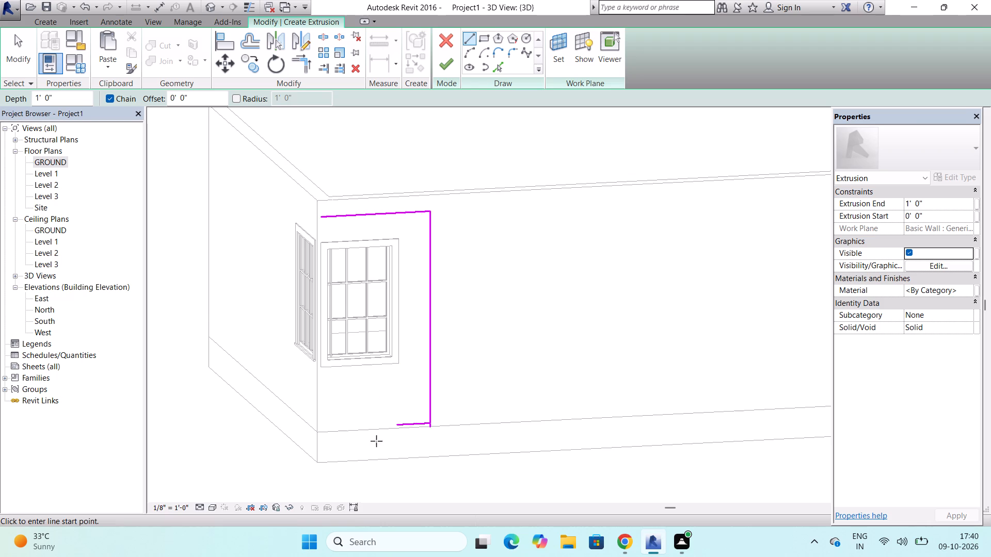
scroll(402, 435, up, 6)
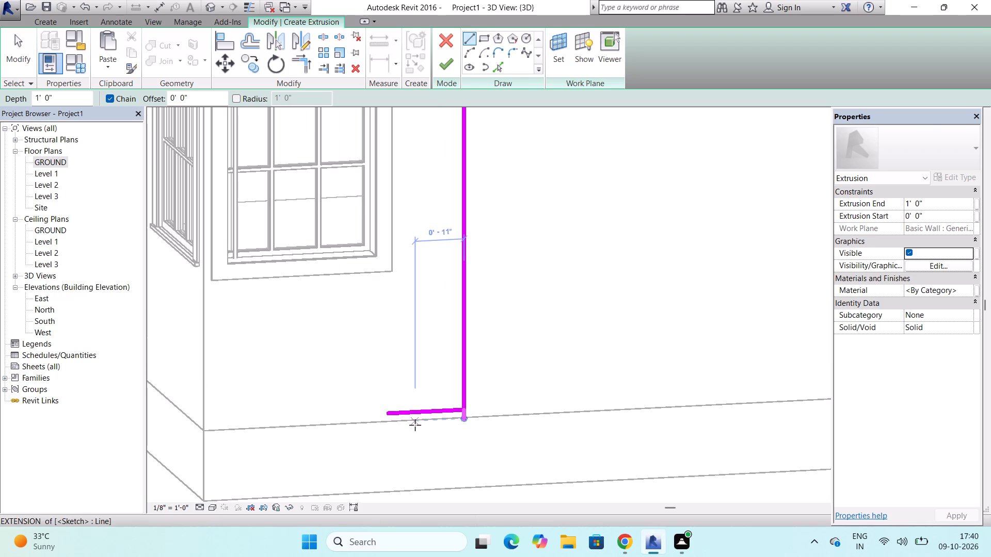
key(Escape)
key(Escape)
key(Escape)
key(Escape)
key(Escape)
key(Escape)
key(Escape)
key(Escape)
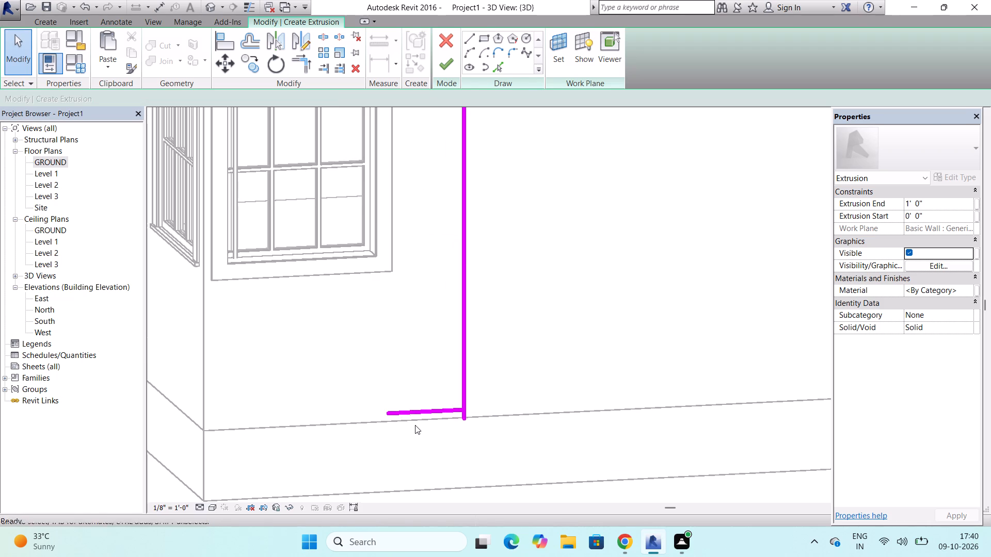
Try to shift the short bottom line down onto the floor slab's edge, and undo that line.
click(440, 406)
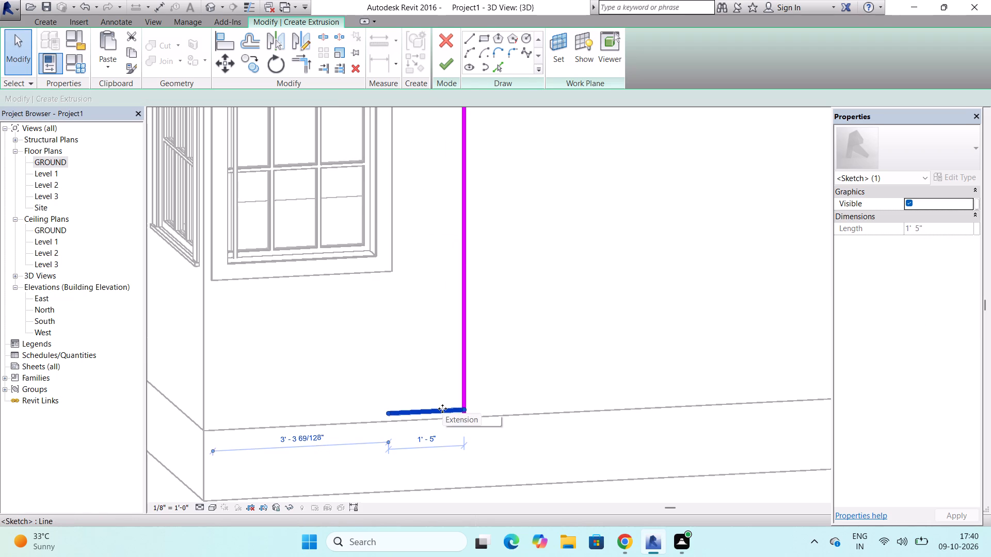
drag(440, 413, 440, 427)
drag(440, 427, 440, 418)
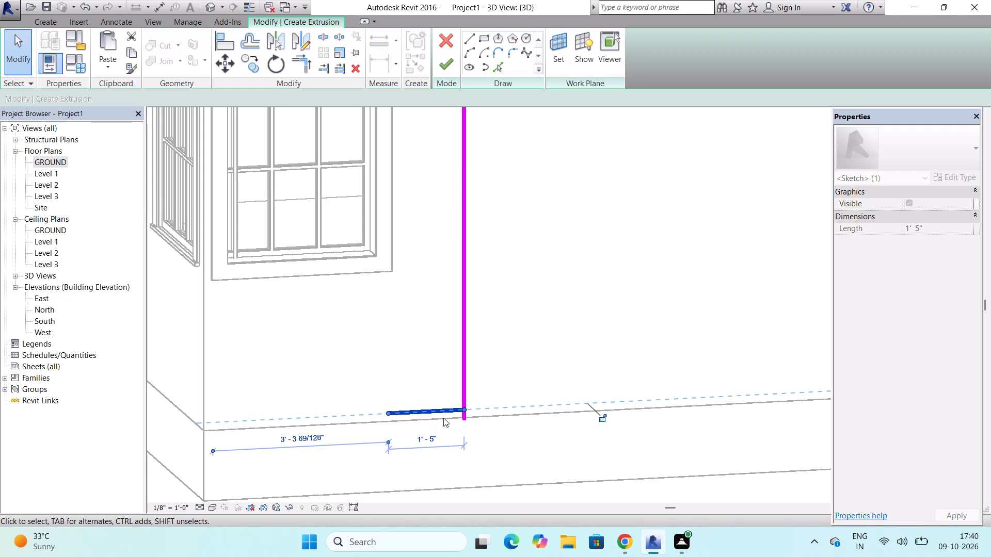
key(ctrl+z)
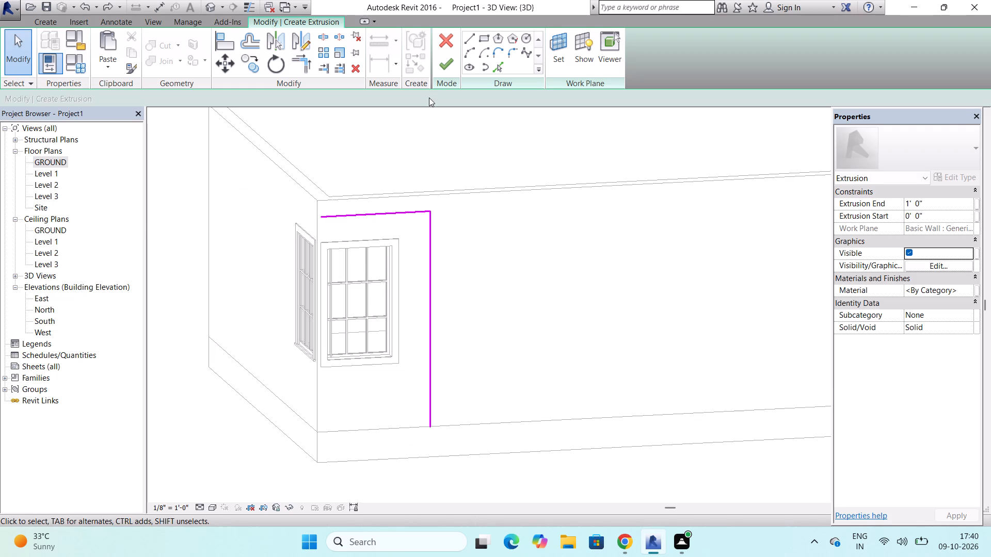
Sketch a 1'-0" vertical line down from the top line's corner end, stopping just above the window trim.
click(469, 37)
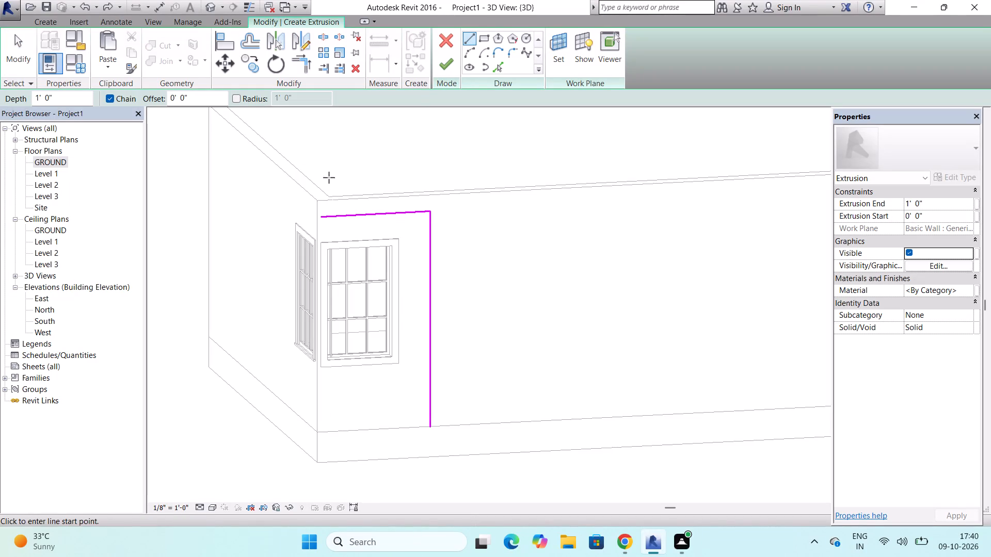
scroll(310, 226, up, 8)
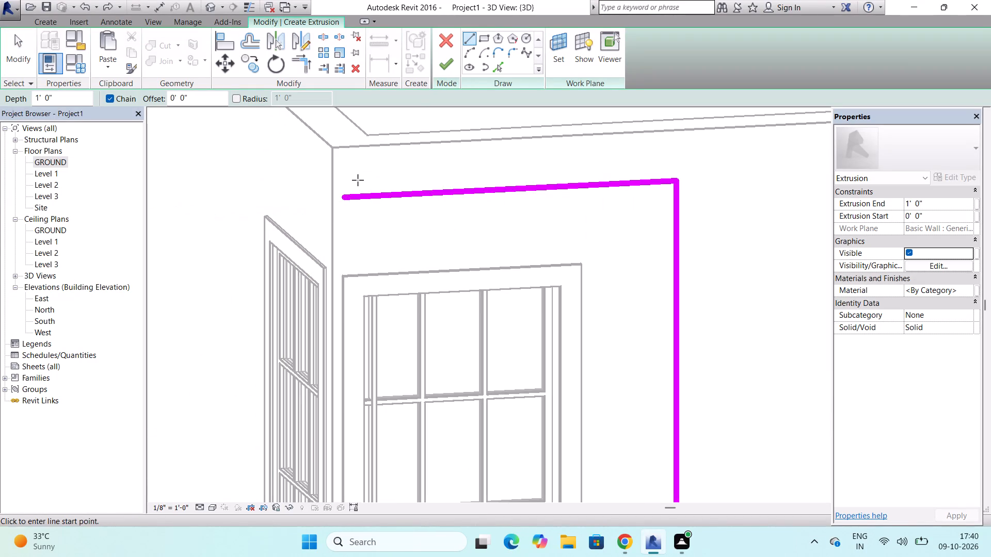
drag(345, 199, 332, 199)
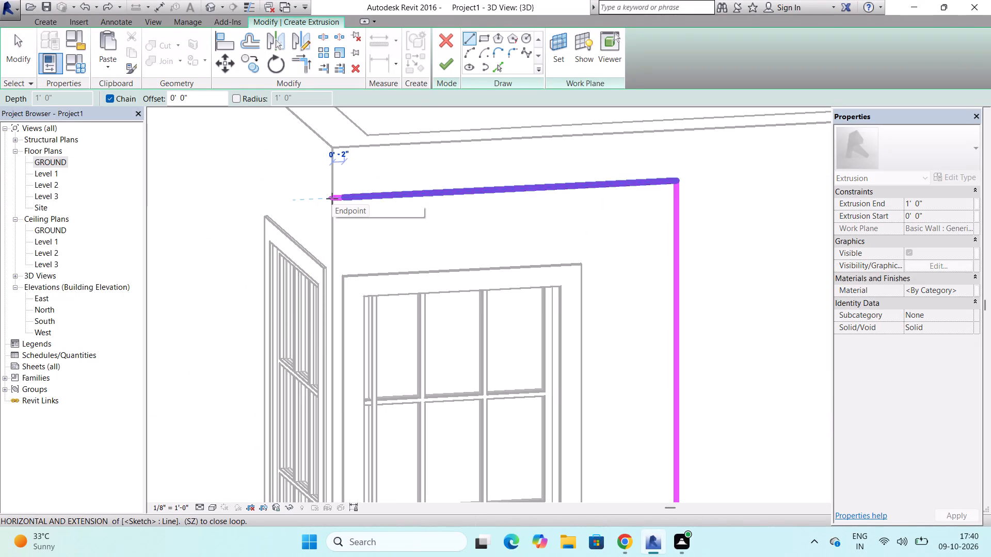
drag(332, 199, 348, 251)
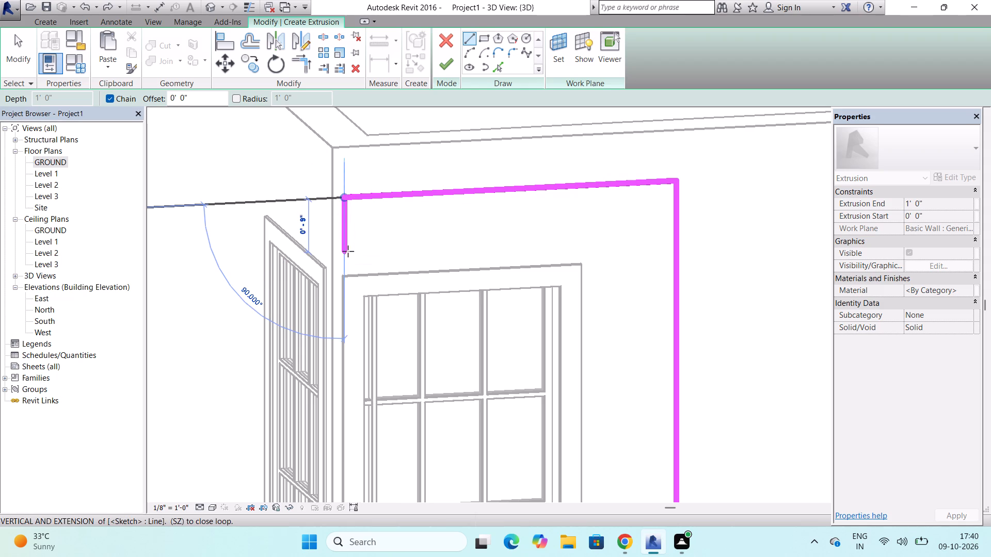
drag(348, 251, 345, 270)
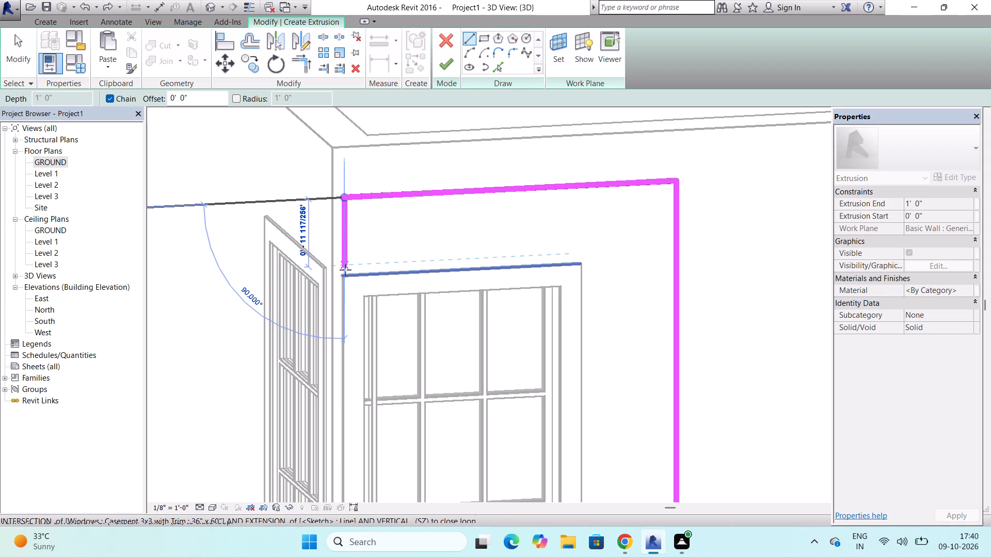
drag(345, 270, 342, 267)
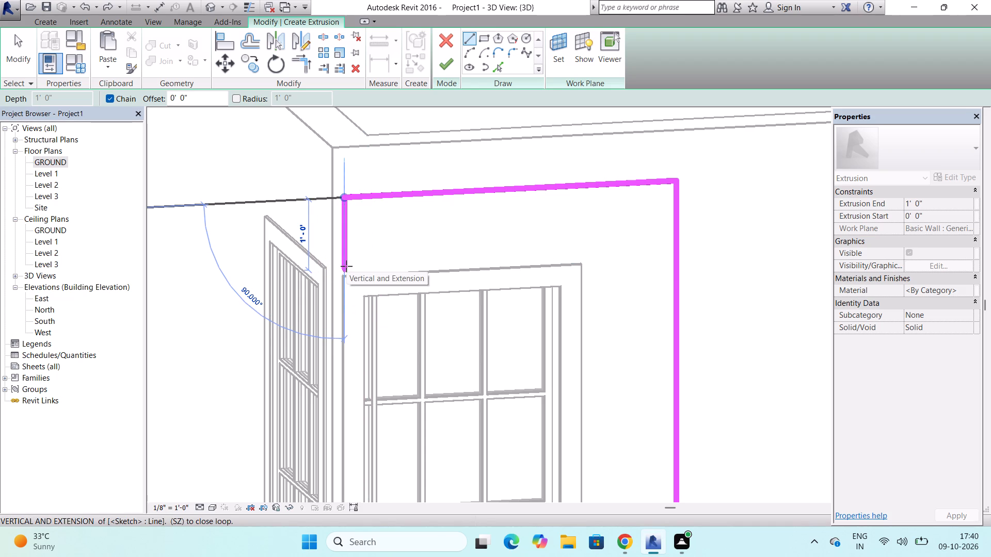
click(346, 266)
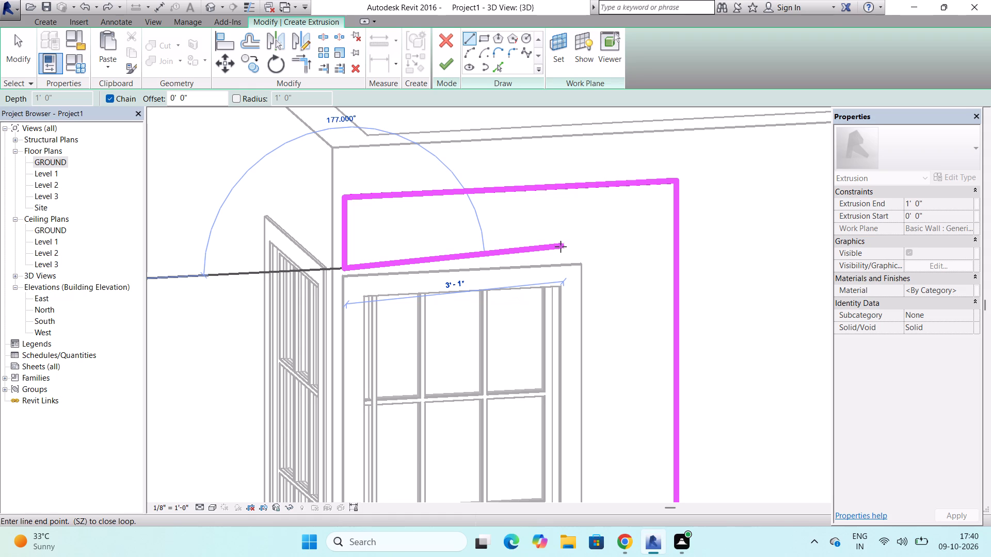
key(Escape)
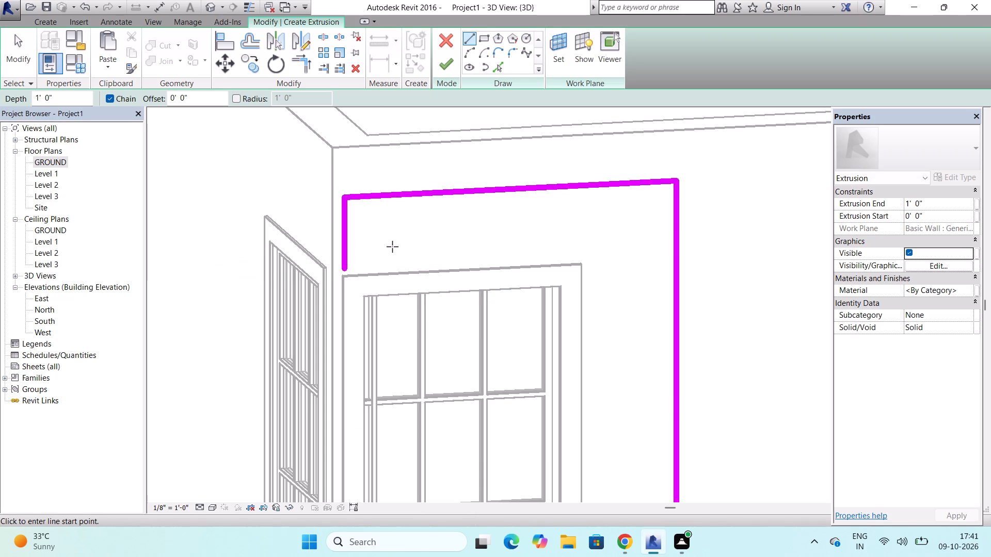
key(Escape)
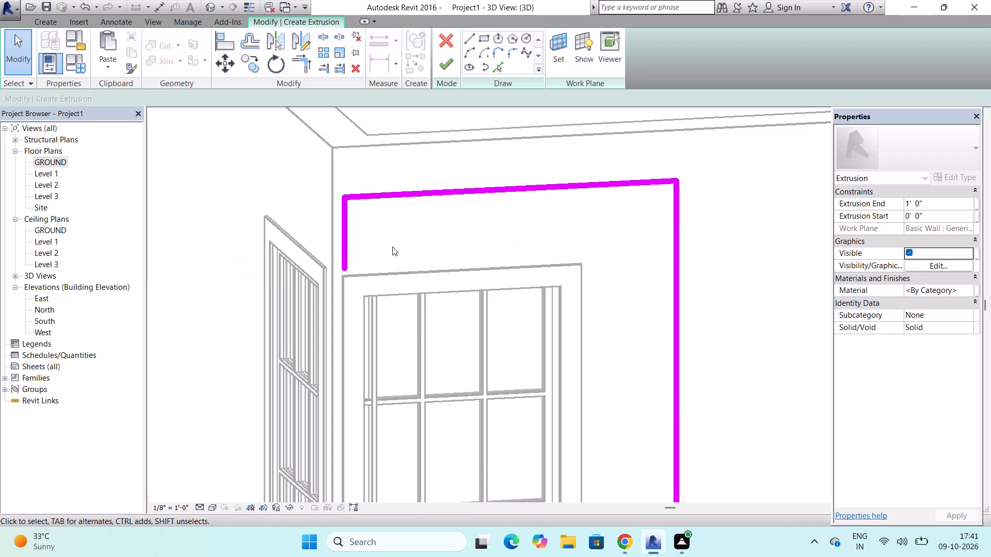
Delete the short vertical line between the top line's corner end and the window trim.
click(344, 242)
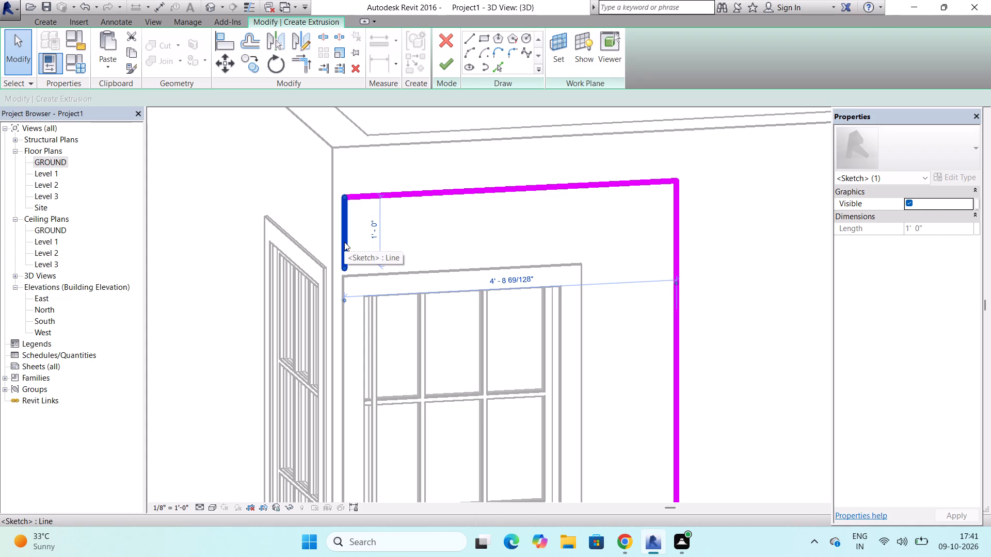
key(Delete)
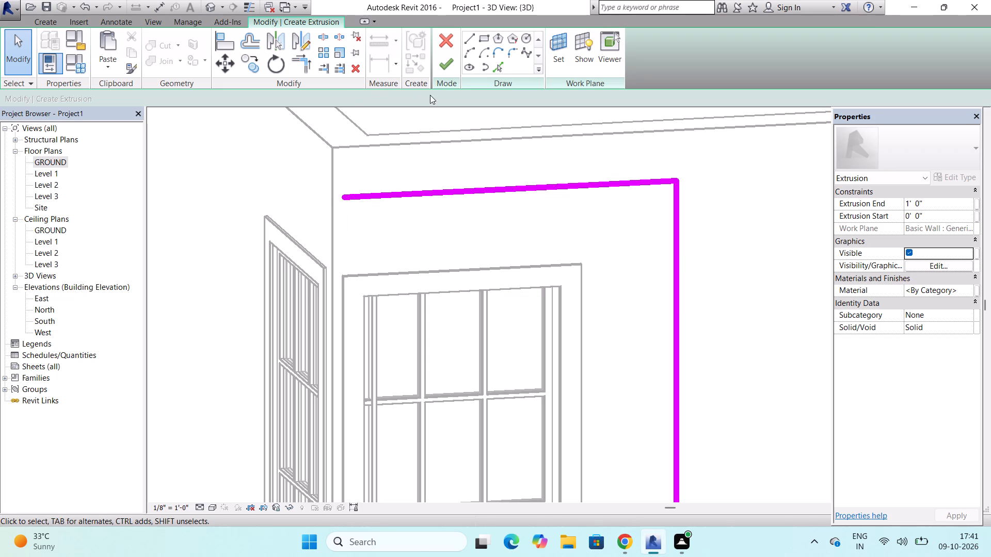
Start the Line tool again to continue the extrusion profile around the corner window.
click(466, 45)
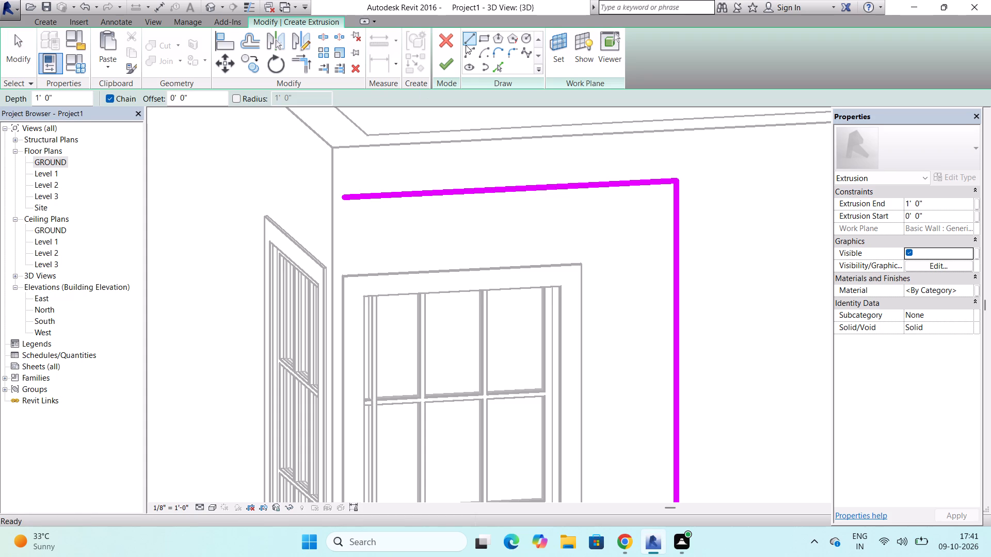
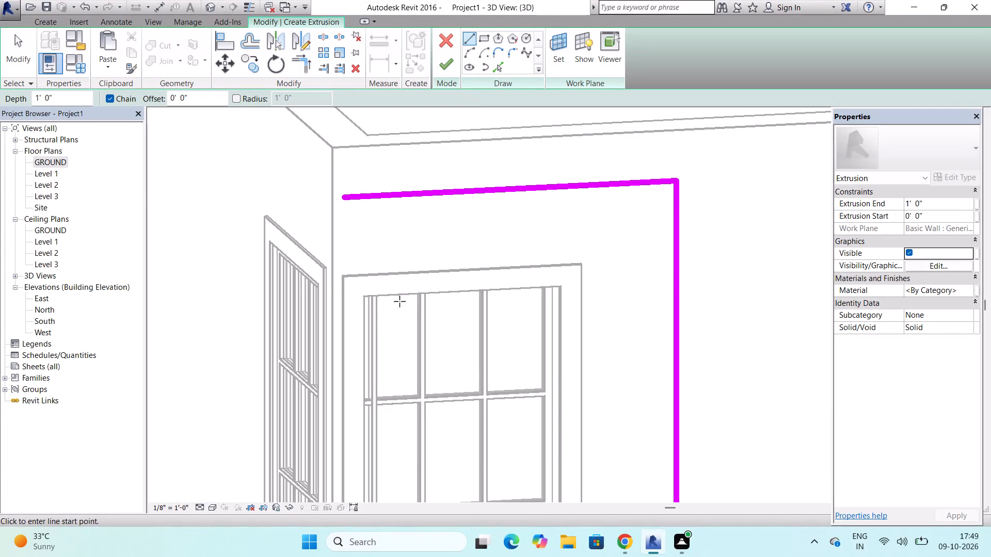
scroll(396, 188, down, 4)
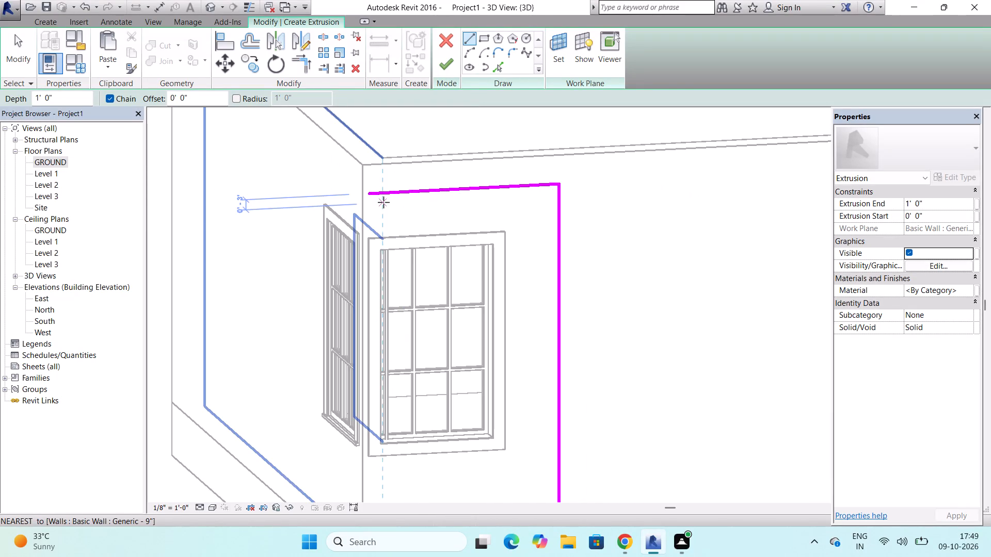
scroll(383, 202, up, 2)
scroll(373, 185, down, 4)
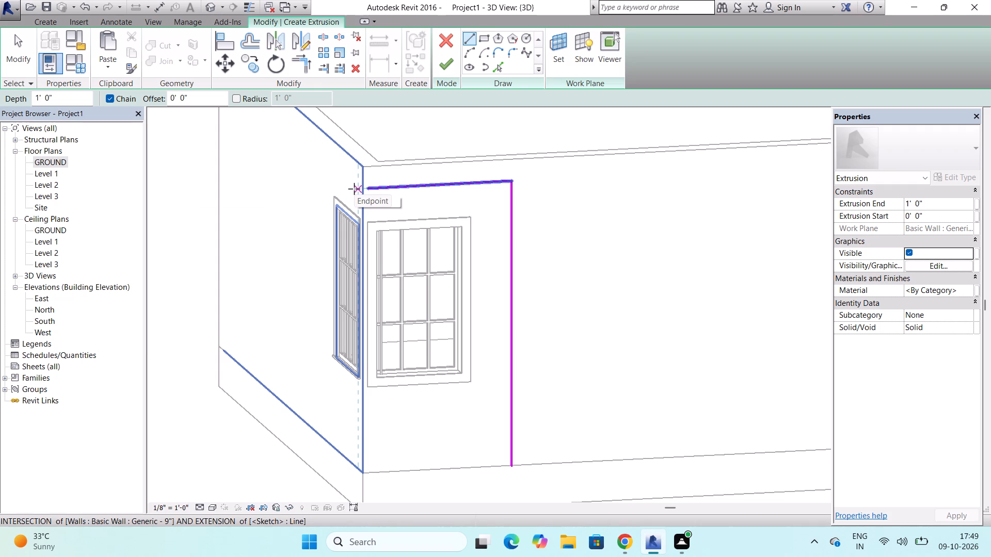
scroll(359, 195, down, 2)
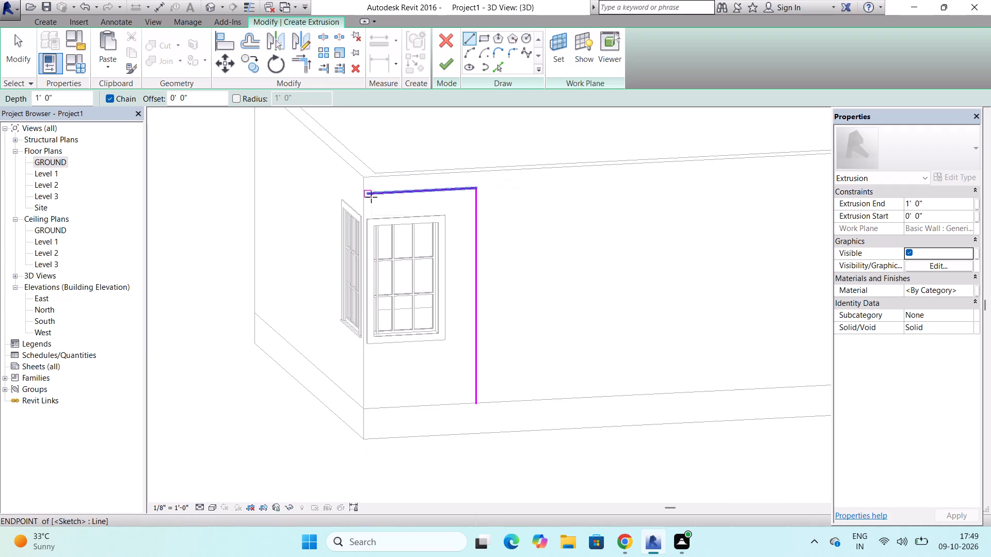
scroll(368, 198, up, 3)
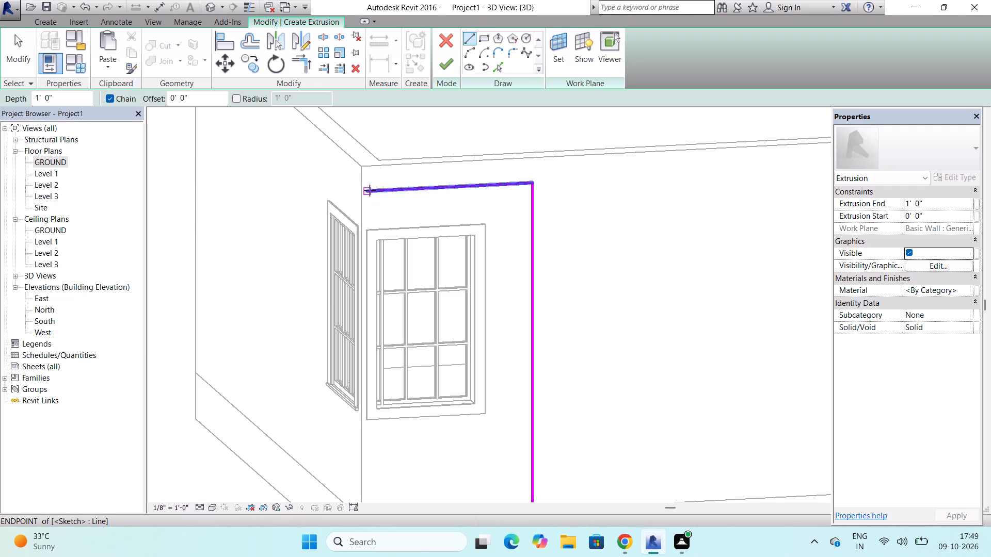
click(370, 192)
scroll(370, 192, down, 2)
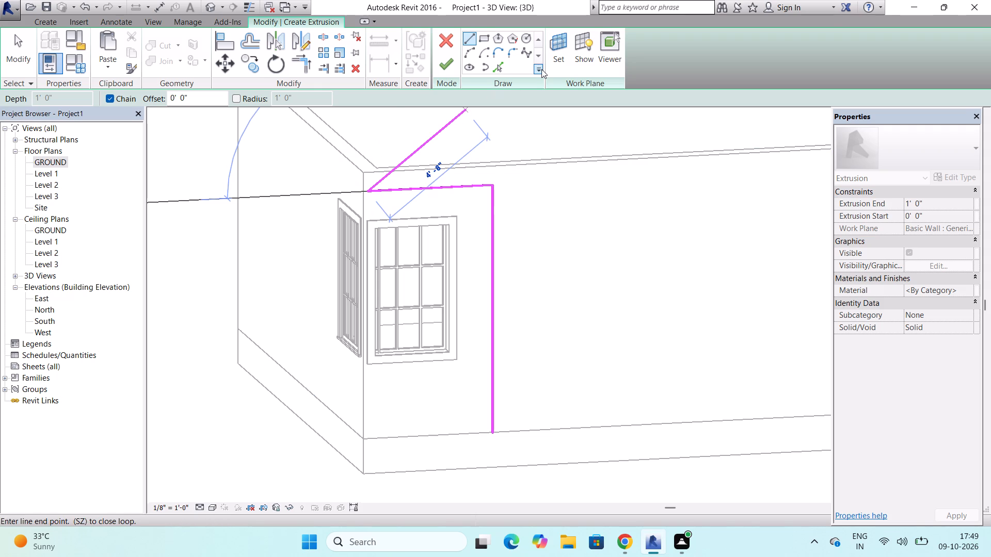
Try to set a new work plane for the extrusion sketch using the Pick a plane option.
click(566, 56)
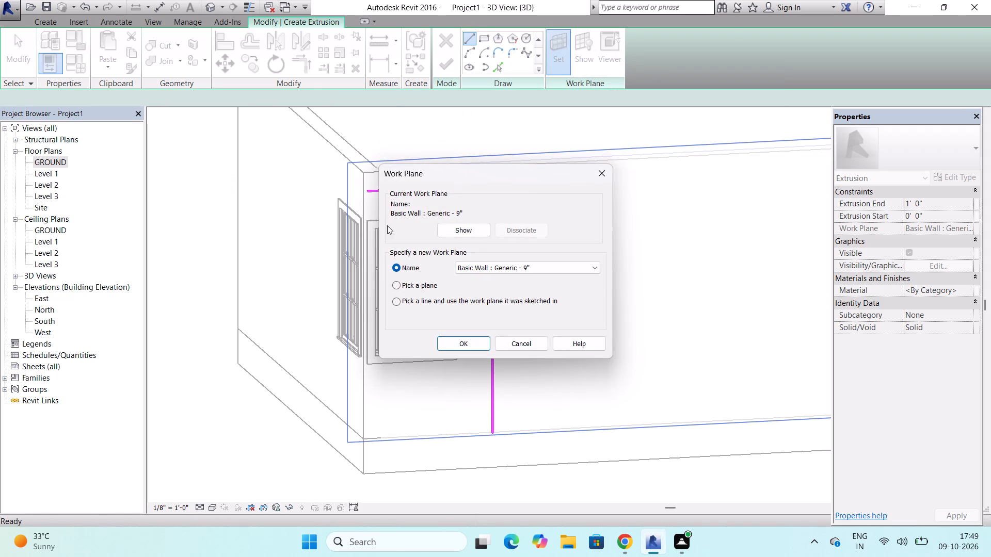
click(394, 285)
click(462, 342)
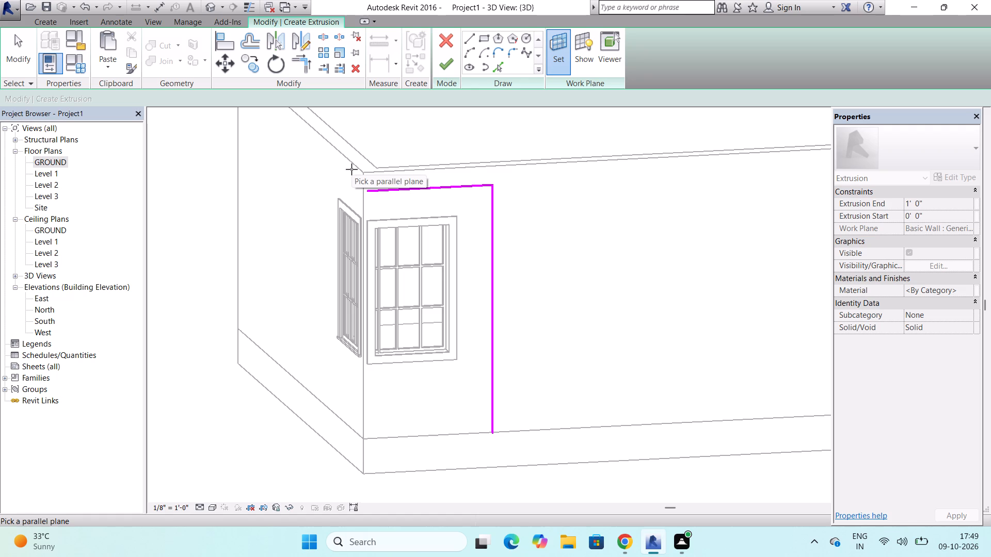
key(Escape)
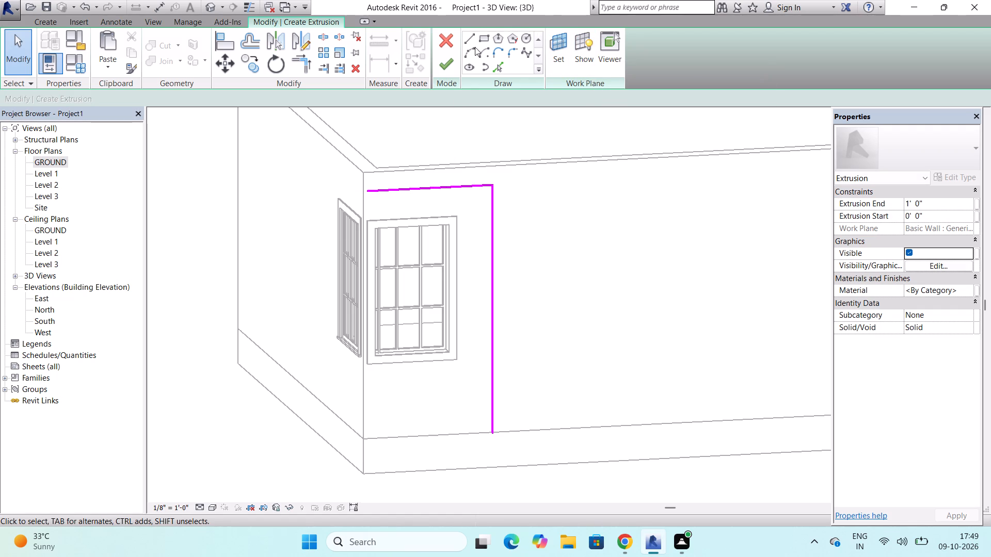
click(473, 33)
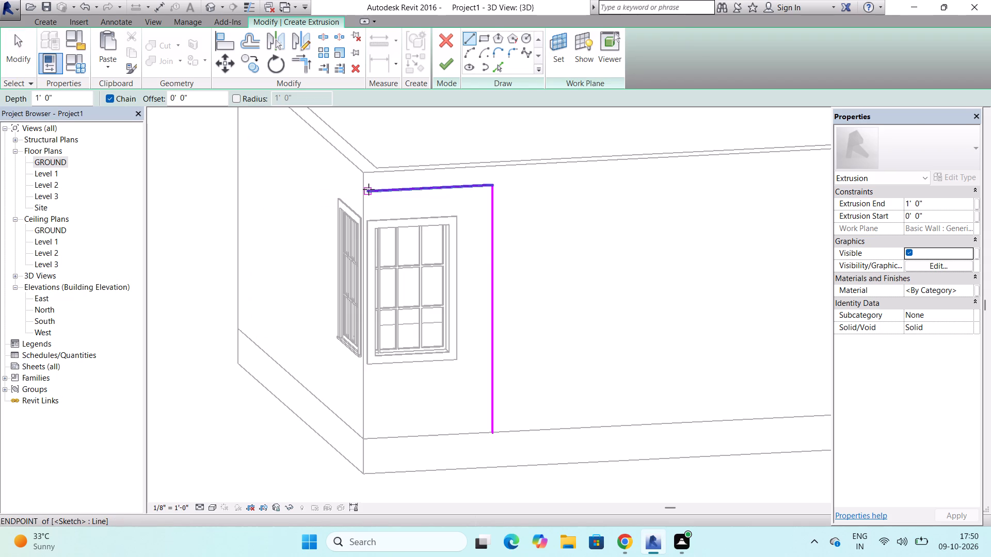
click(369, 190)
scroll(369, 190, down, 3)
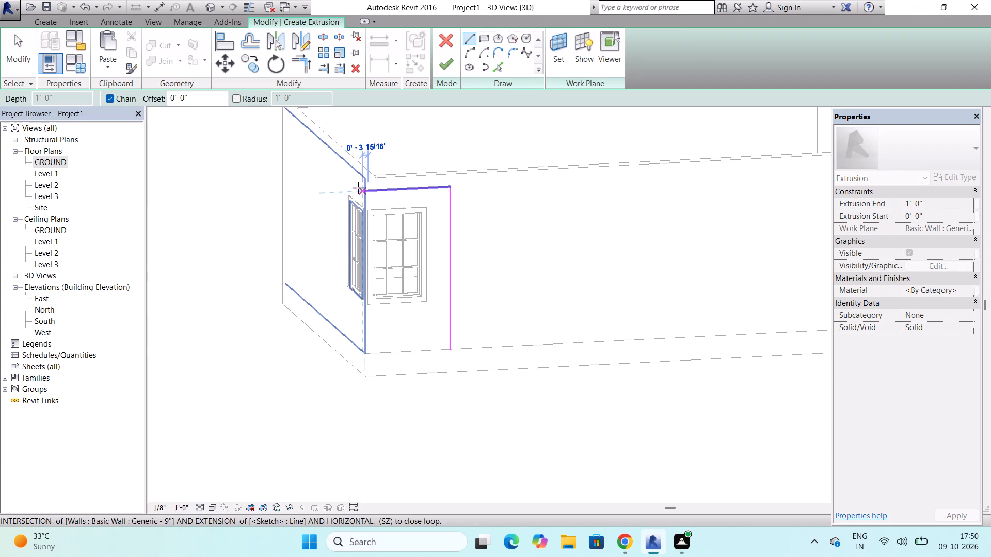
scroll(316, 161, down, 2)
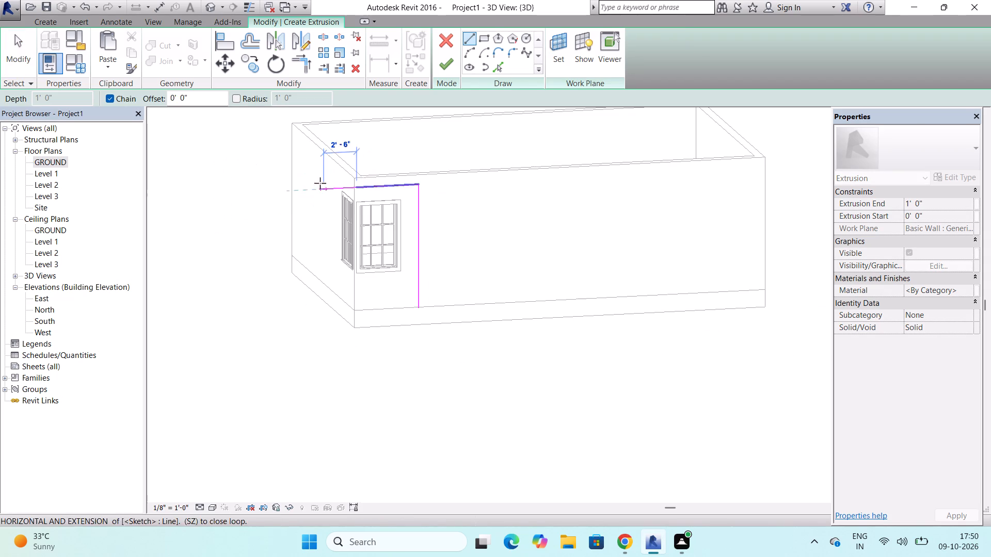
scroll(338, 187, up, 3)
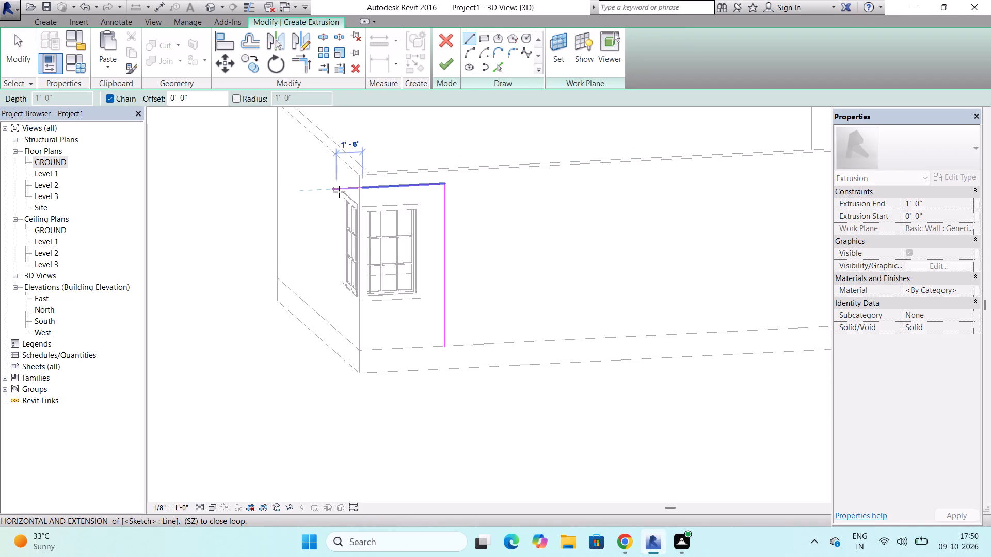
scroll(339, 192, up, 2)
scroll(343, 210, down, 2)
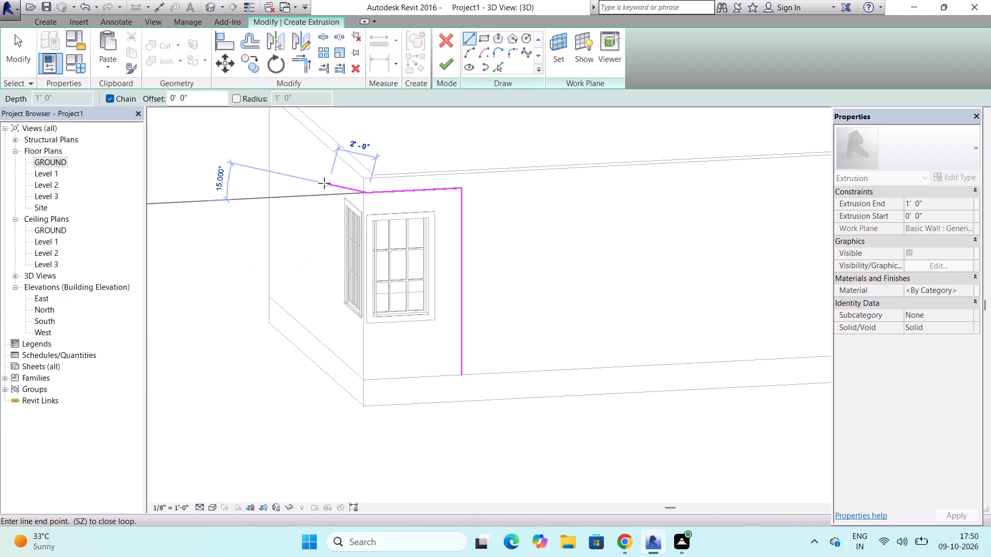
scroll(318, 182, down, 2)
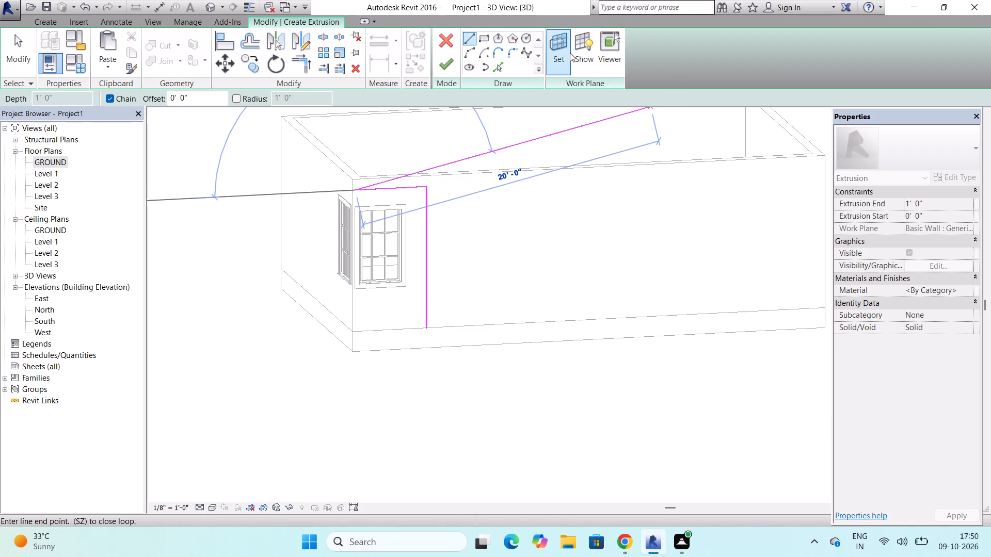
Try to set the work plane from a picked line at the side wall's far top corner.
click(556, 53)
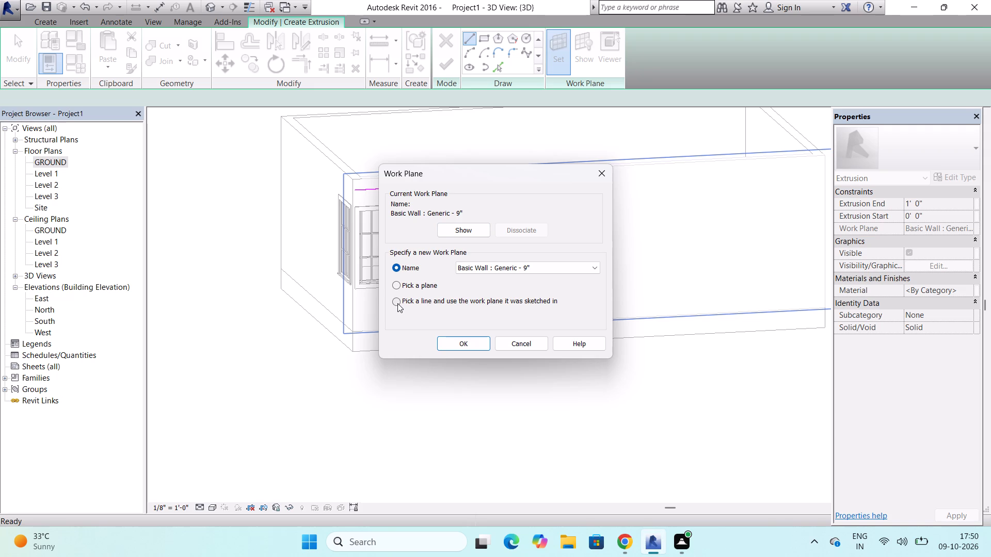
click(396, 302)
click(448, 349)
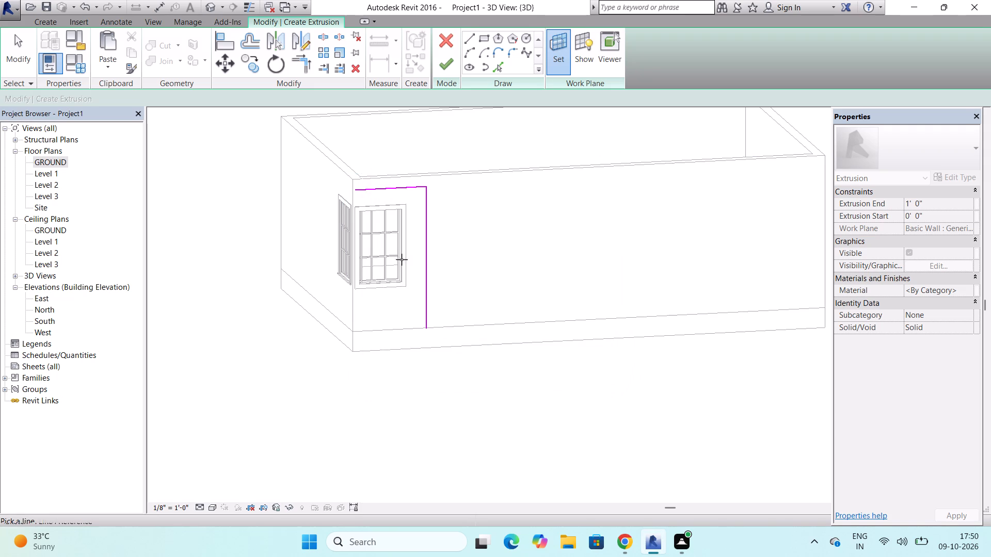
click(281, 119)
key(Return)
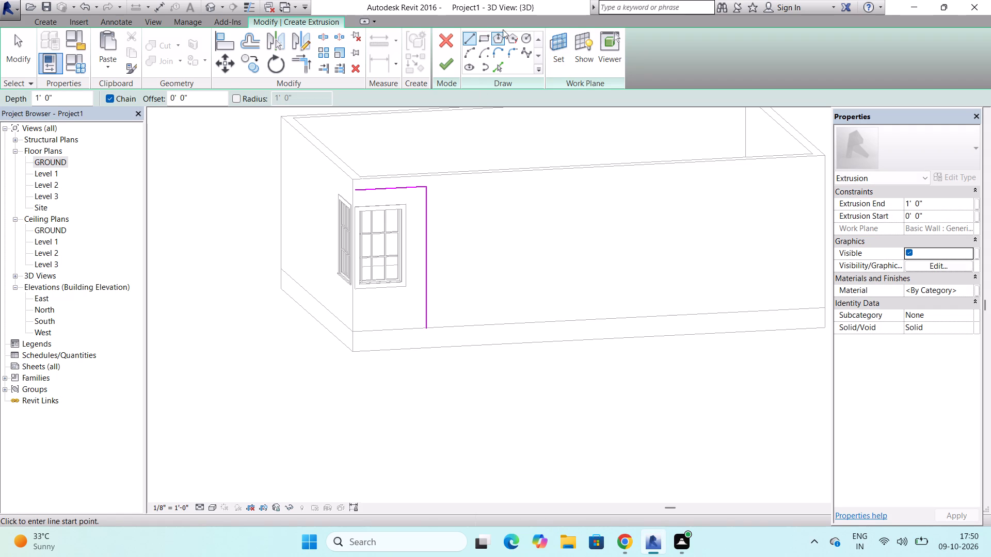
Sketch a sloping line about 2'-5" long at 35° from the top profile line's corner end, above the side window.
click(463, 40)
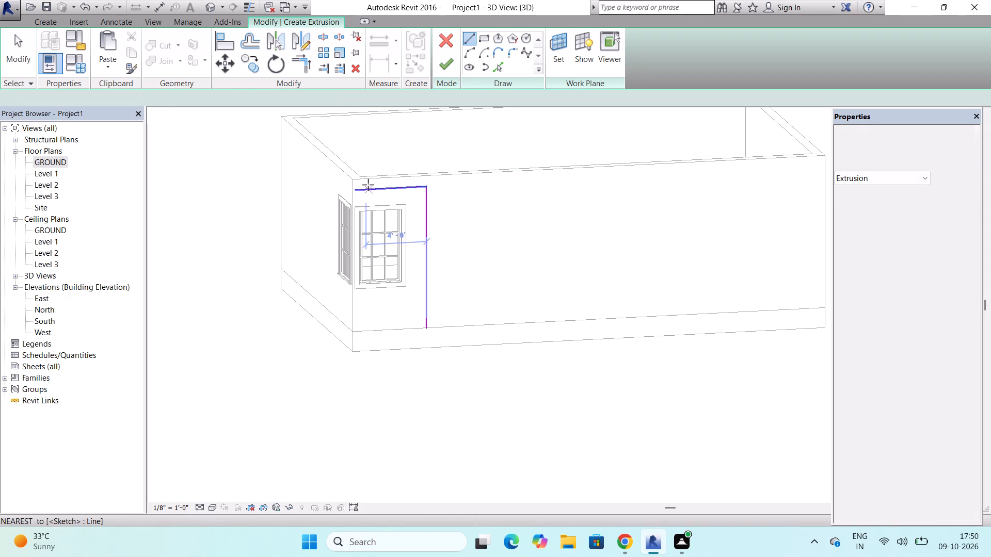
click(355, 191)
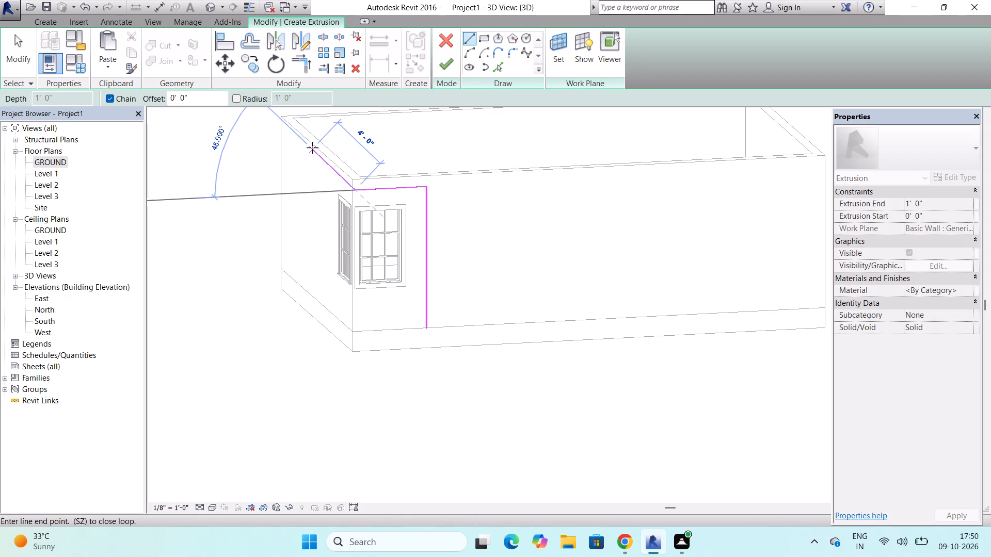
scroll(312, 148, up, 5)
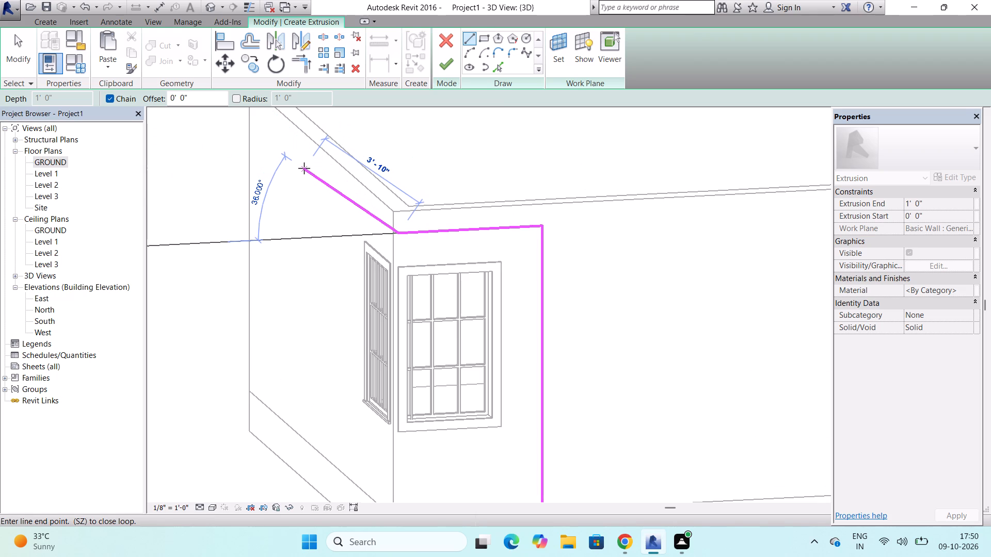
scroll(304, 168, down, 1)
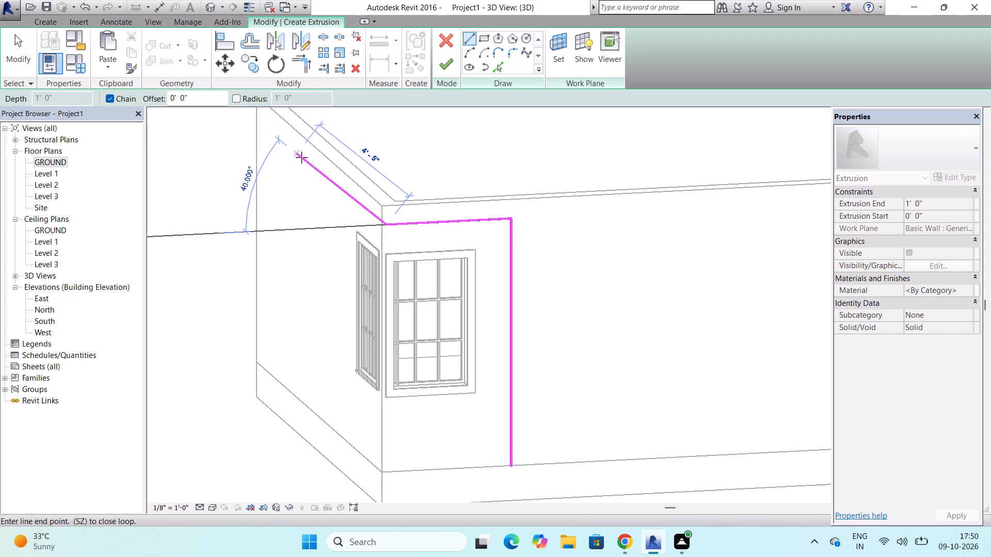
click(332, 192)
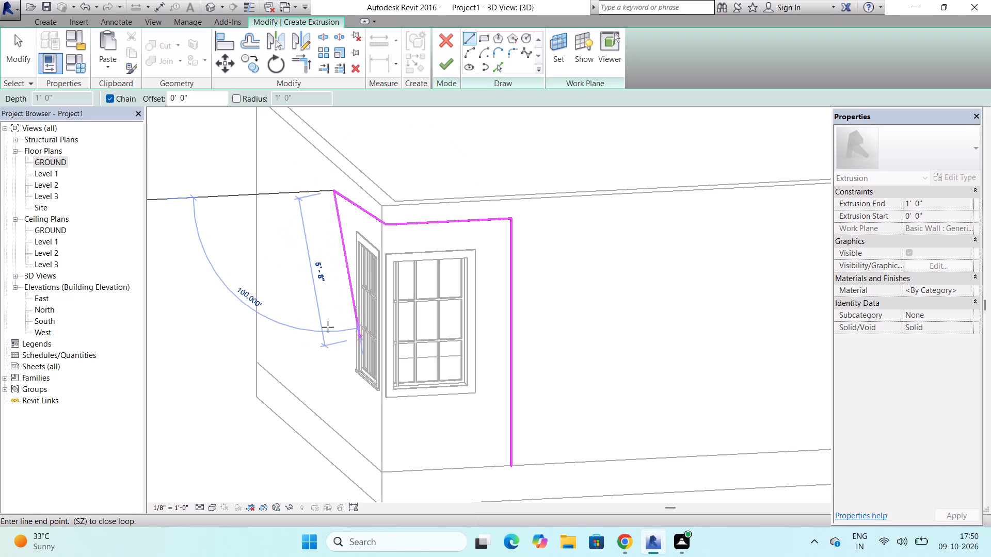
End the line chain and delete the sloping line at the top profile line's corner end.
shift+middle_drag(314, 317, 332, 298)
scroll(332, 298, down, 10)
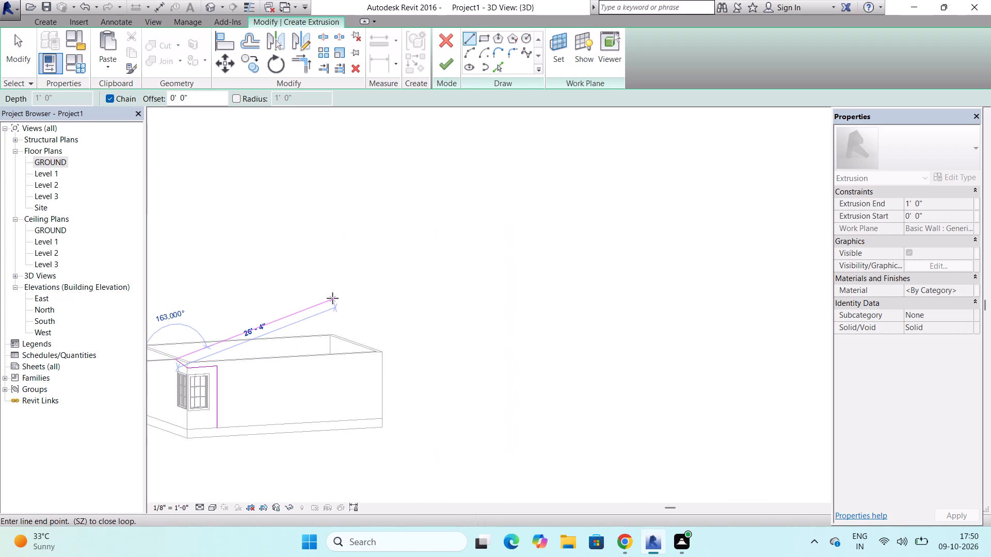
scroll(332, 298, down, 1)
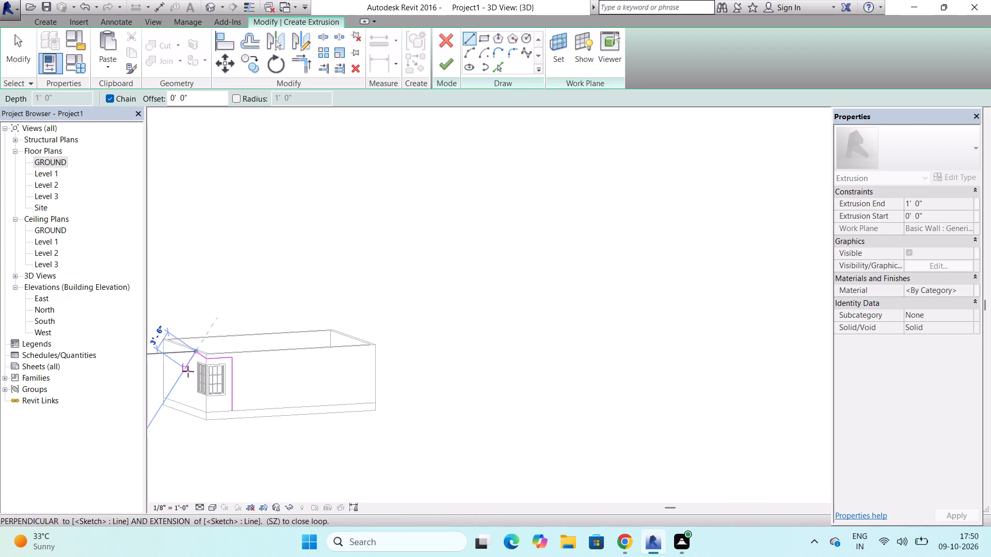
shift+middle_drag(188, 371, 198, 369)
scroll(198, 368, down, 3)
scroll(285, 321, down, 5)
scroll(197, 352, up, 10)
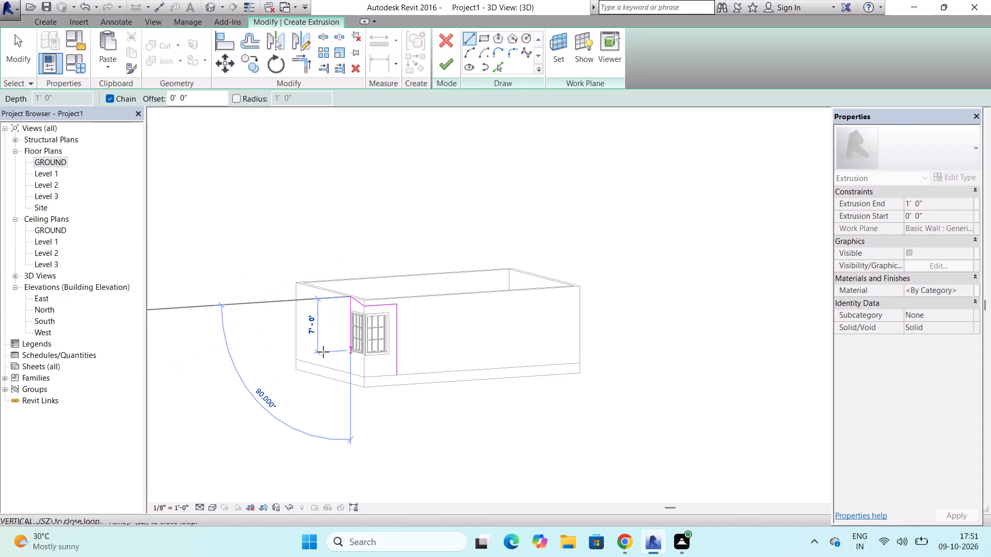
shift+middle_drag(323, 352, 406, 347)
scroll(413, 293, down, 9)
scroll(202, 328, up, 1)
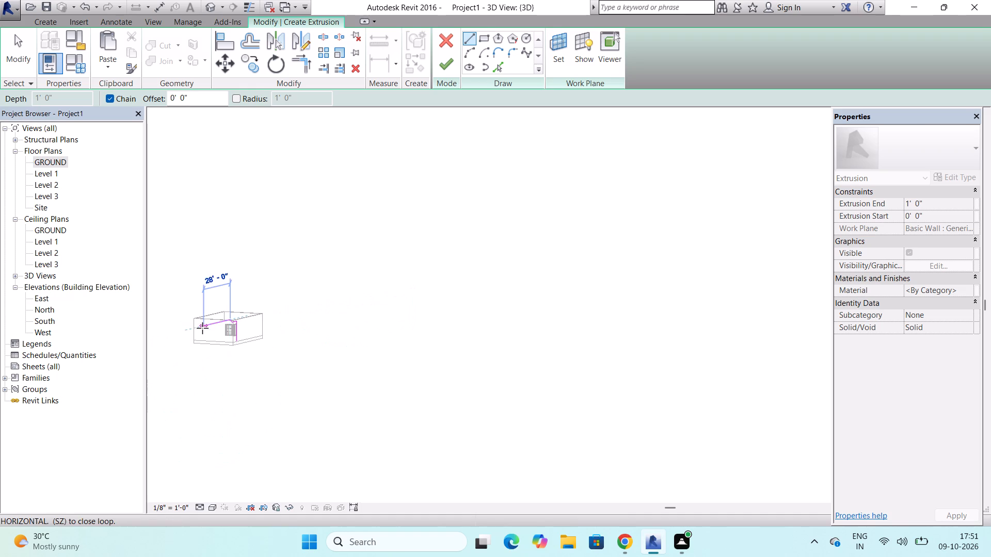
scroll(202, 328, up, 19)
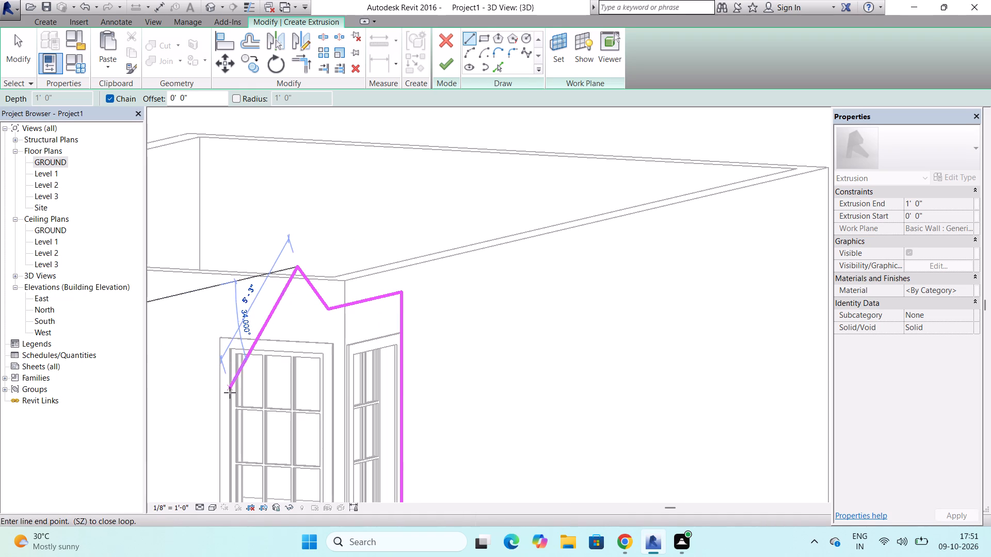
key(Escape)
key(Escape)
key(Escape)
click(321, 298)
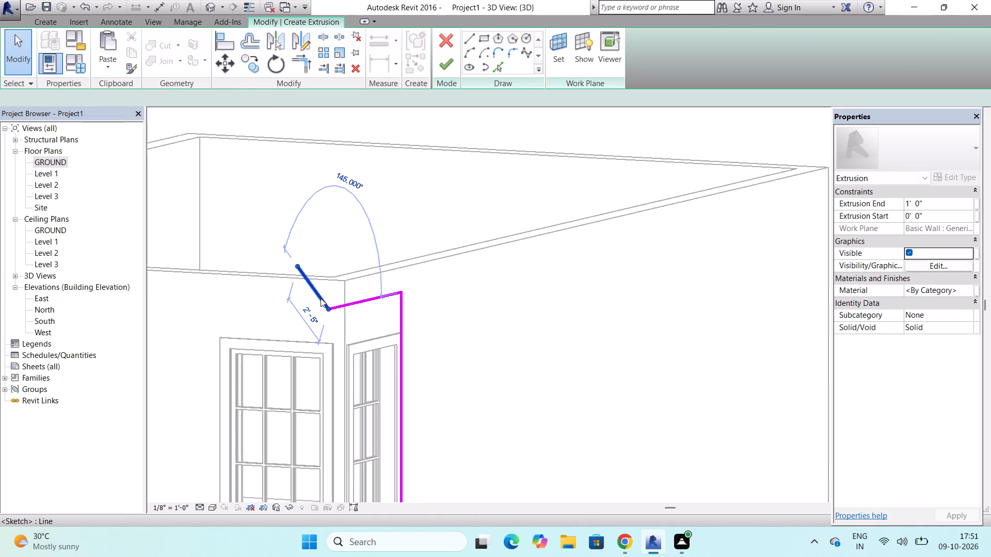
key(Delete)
Shorten the top profile line to 3'-7" by pulling its free end back to the wall corner.
scroll(429, 300, down, 2)
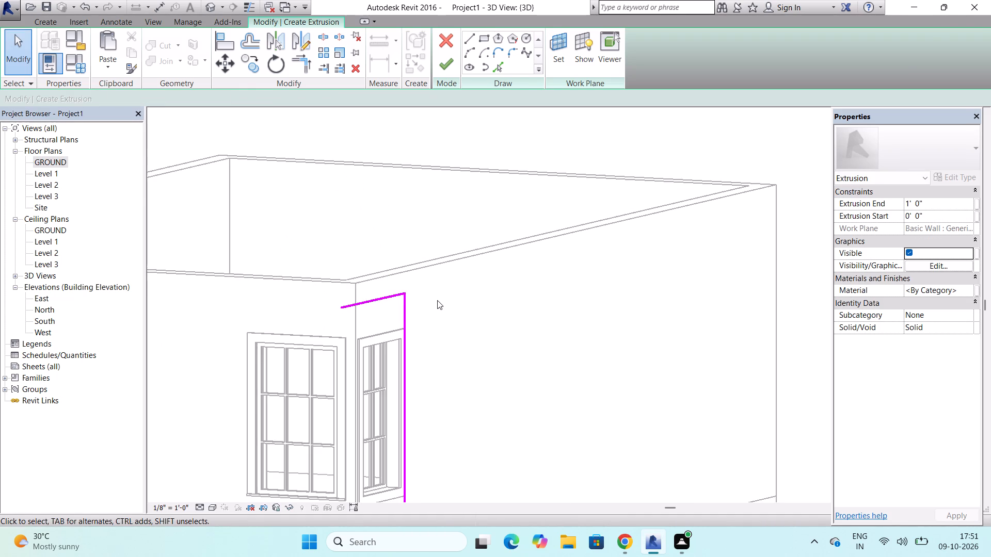
scroll(437, 300, down, 2)
scroll(367, 306, up, 12)
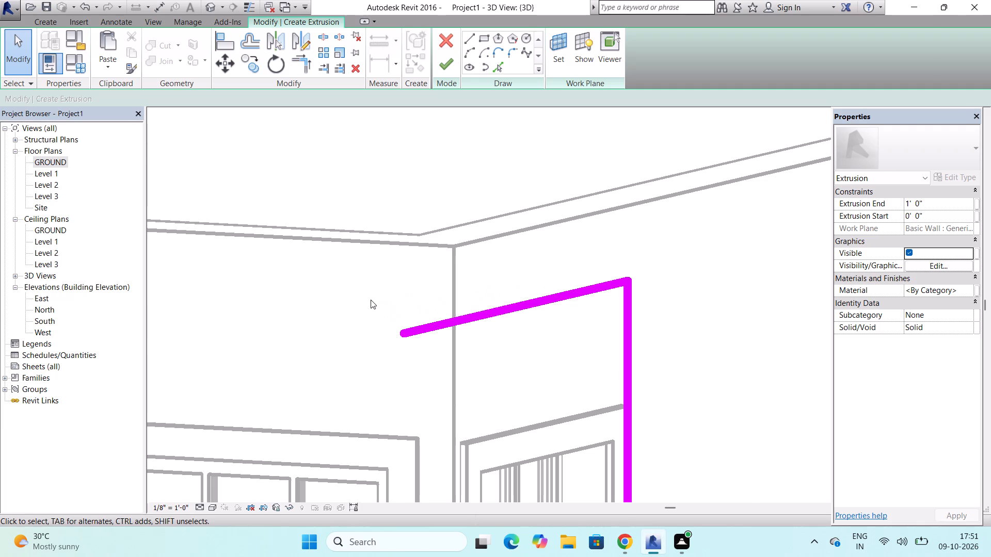
click(404, 331)
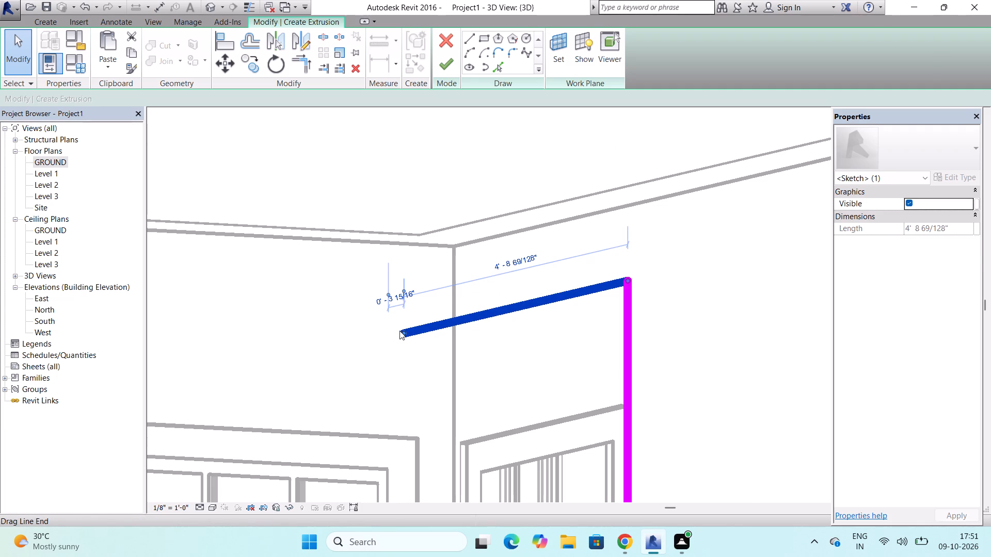
drag(402, 332, 453, 324)
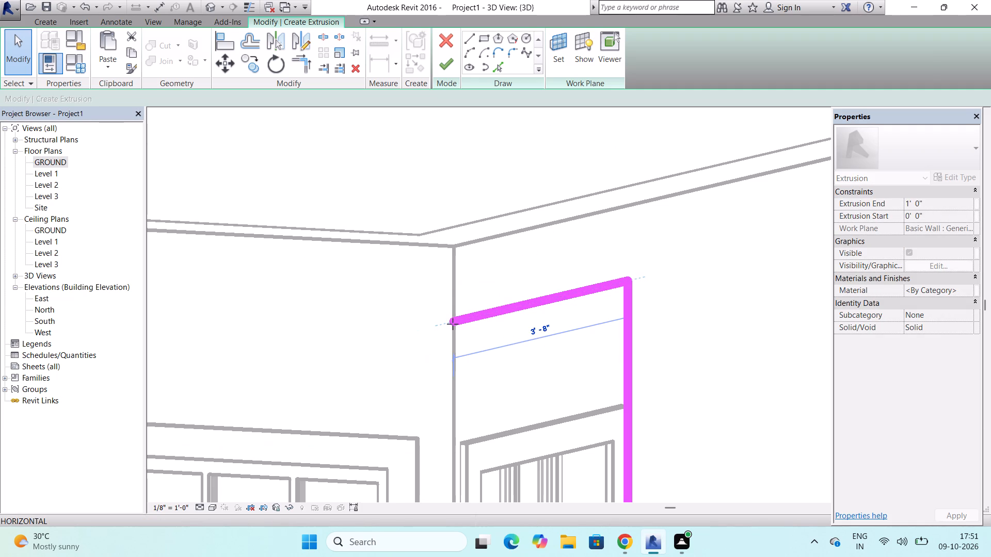
drag(453, 324, 456, 324)
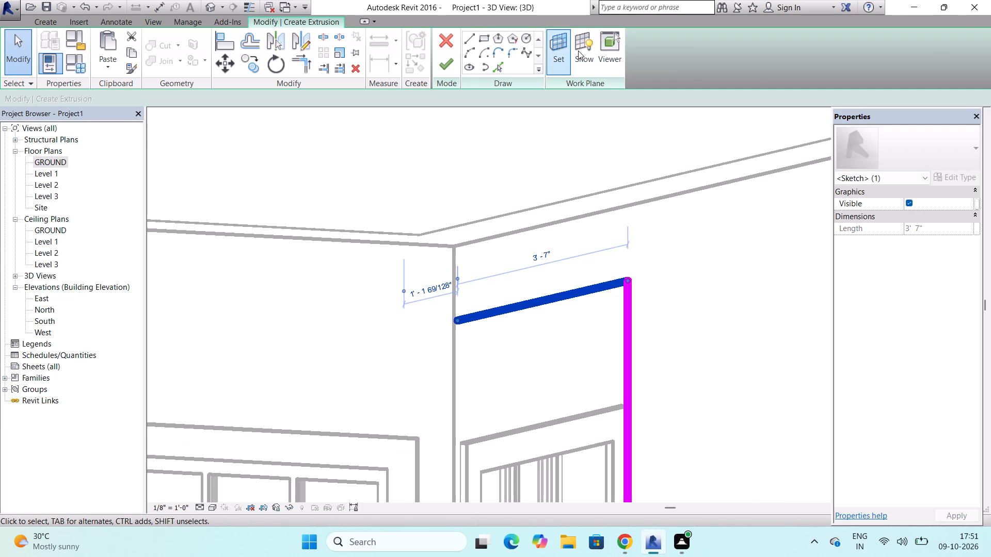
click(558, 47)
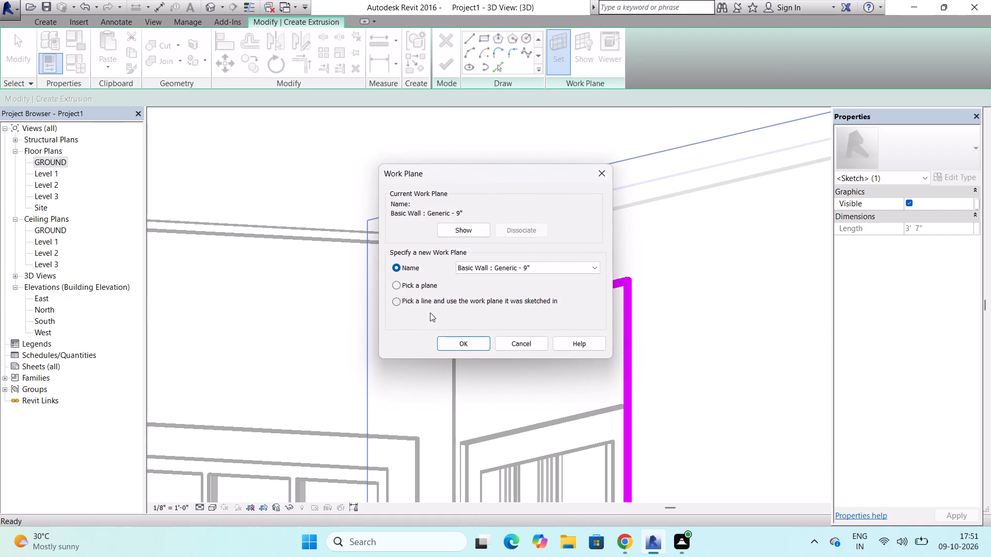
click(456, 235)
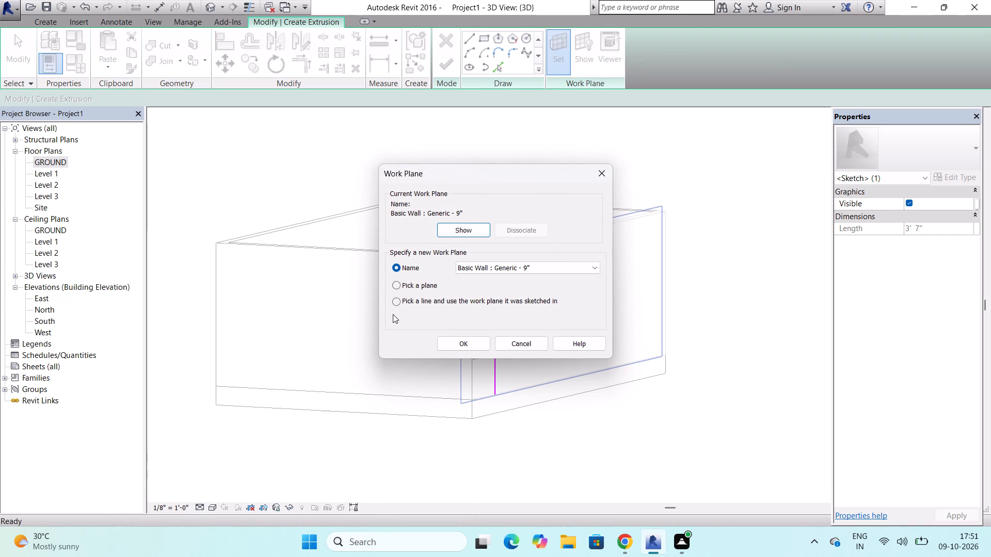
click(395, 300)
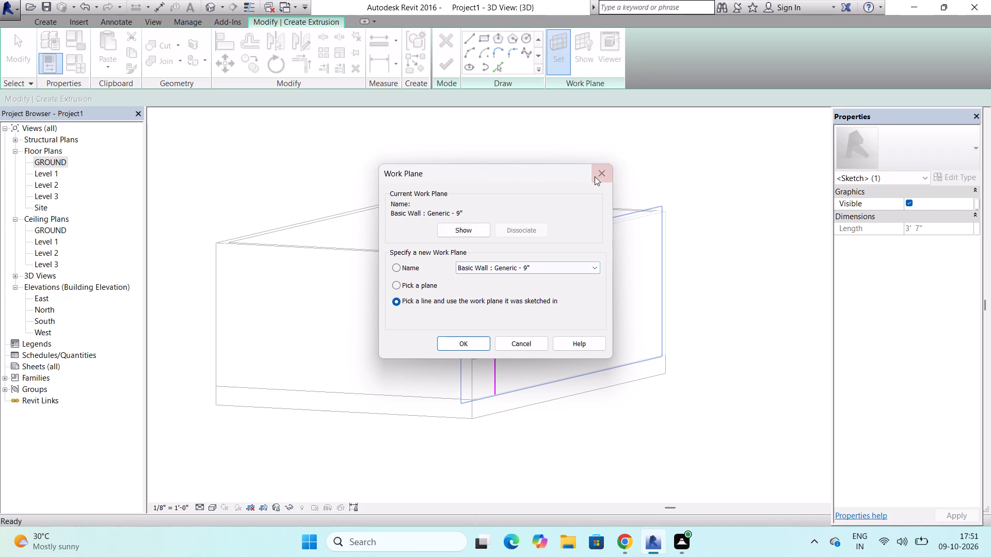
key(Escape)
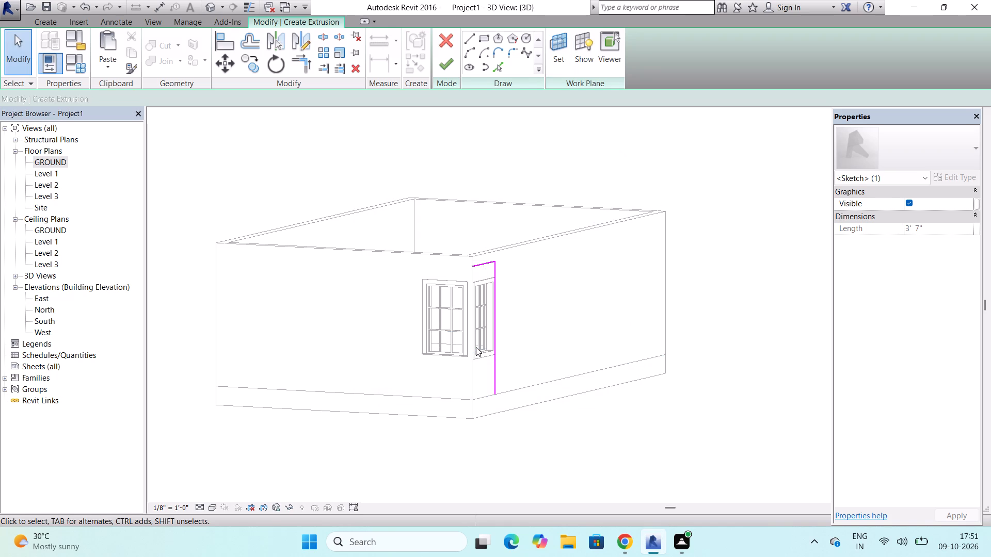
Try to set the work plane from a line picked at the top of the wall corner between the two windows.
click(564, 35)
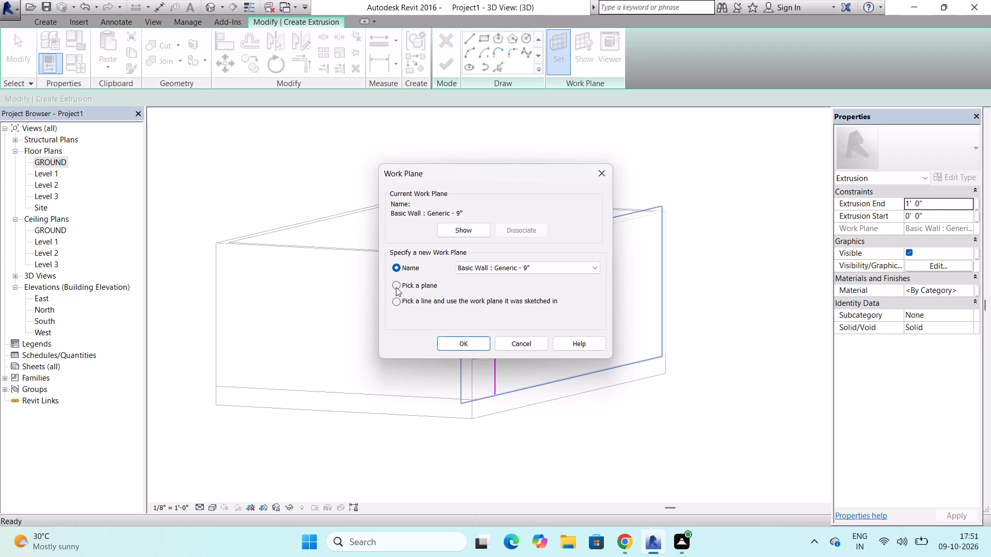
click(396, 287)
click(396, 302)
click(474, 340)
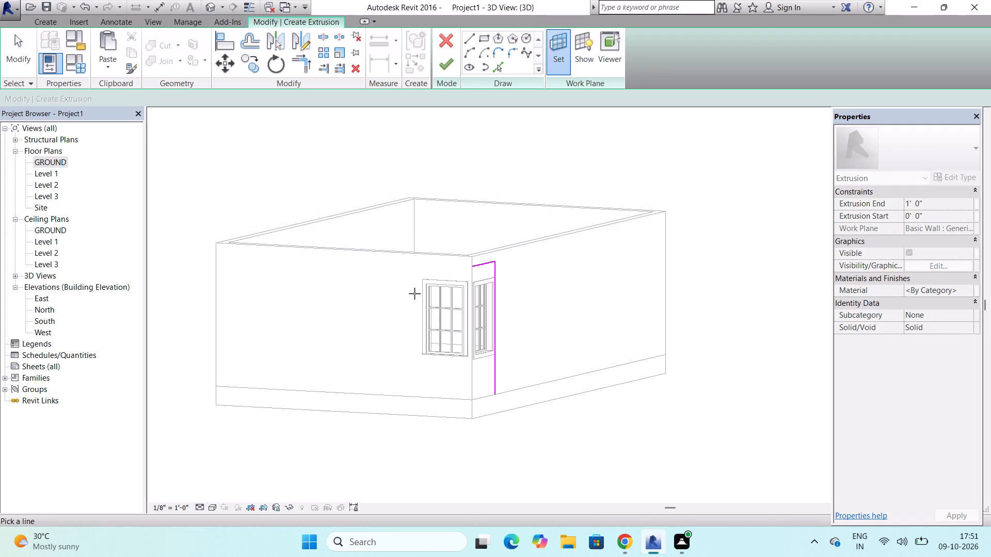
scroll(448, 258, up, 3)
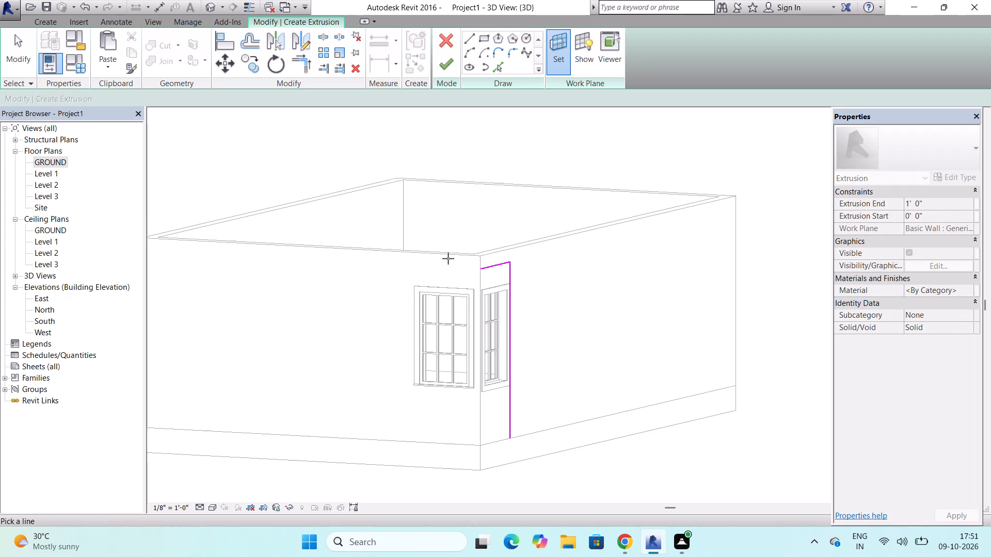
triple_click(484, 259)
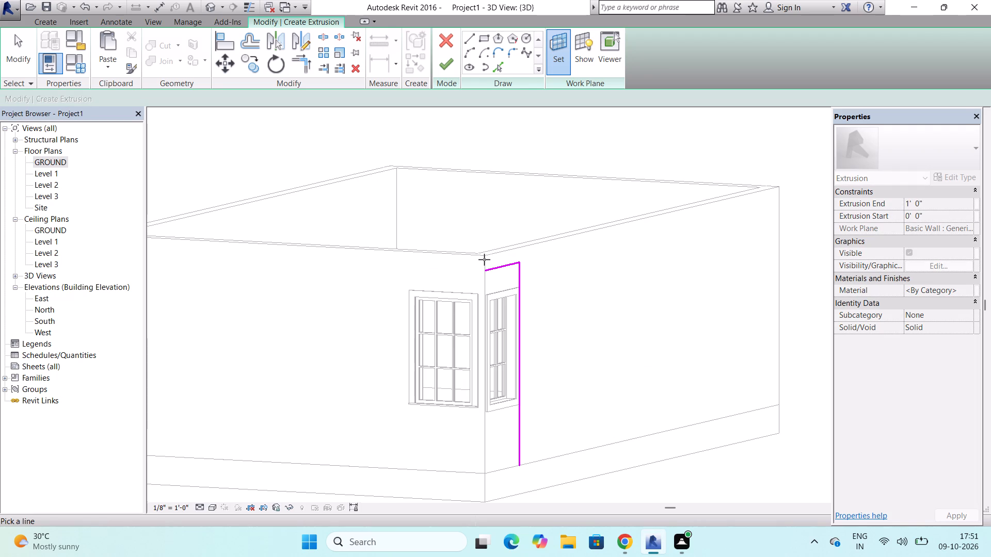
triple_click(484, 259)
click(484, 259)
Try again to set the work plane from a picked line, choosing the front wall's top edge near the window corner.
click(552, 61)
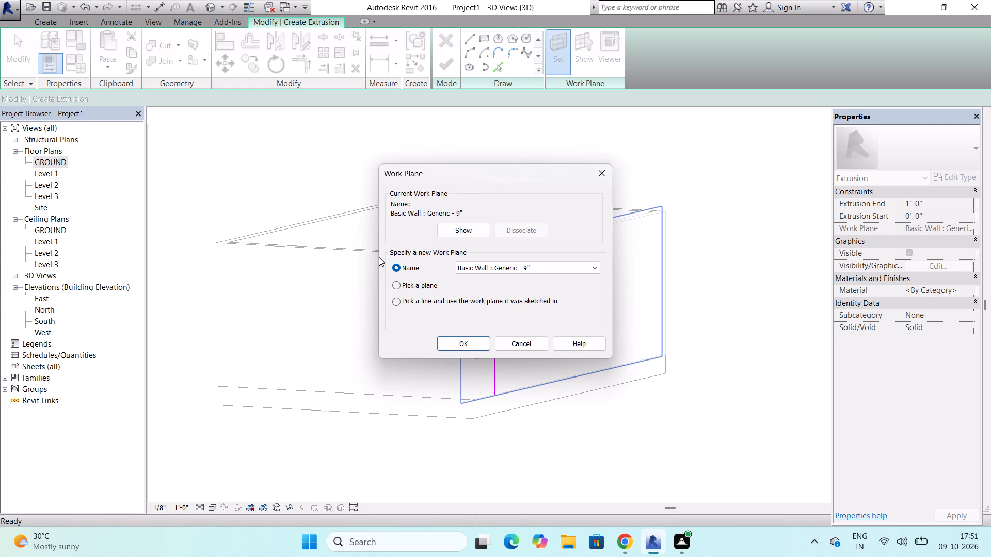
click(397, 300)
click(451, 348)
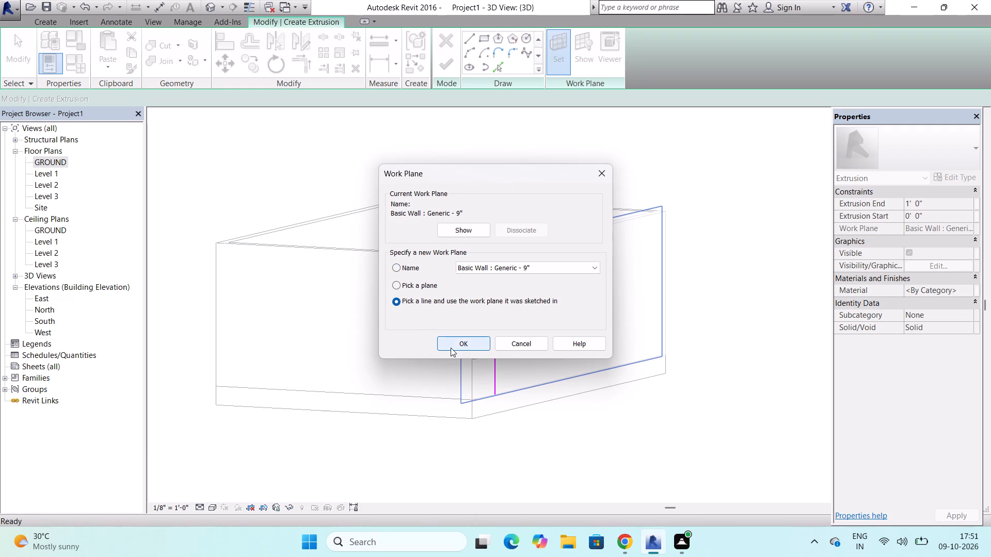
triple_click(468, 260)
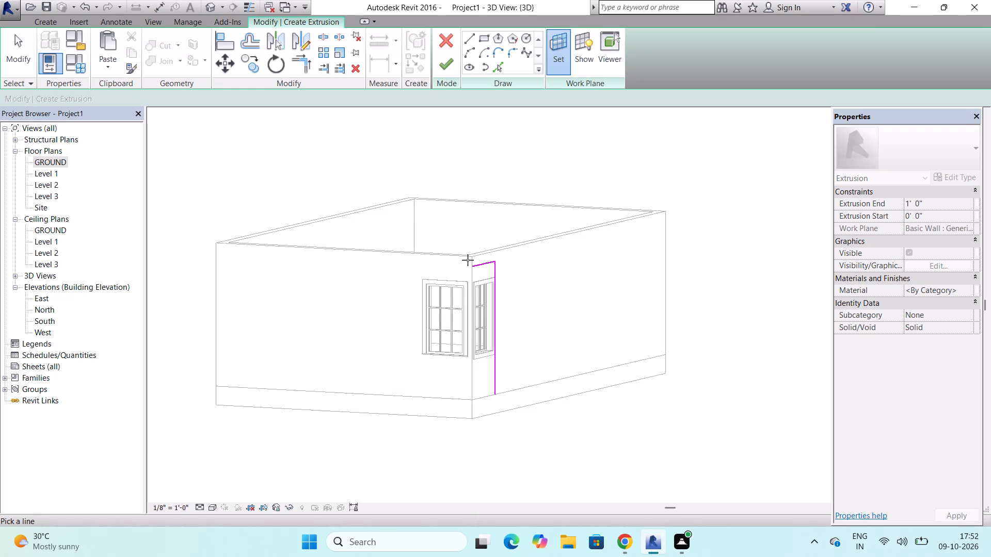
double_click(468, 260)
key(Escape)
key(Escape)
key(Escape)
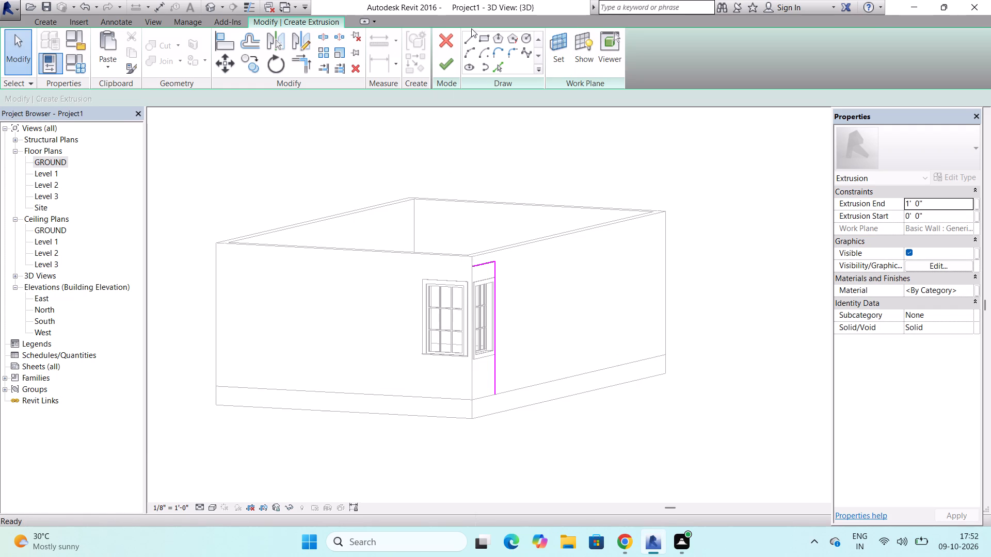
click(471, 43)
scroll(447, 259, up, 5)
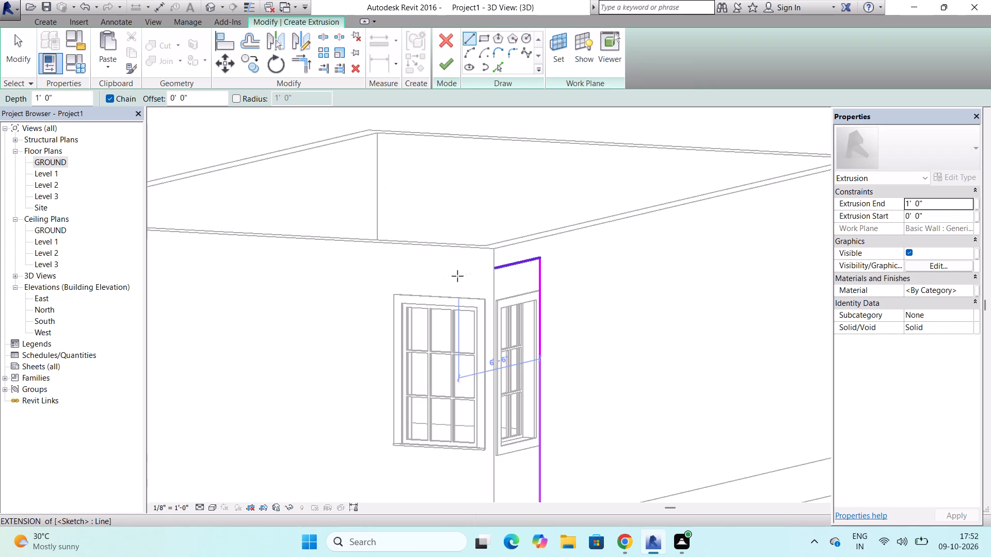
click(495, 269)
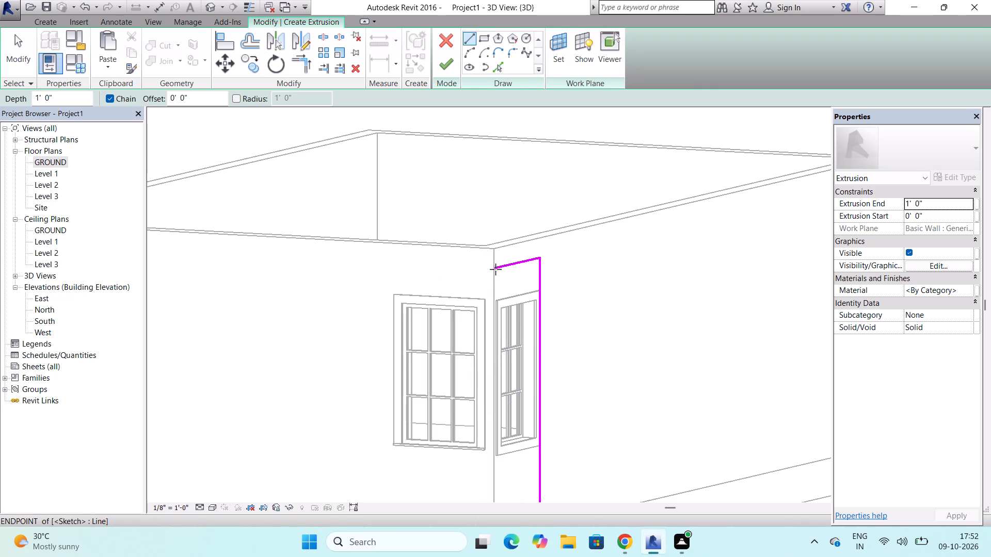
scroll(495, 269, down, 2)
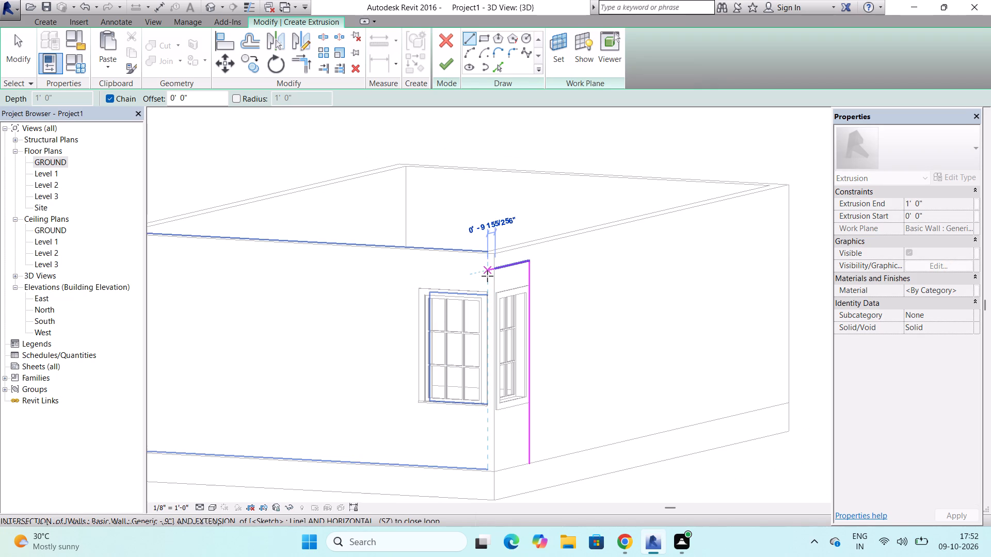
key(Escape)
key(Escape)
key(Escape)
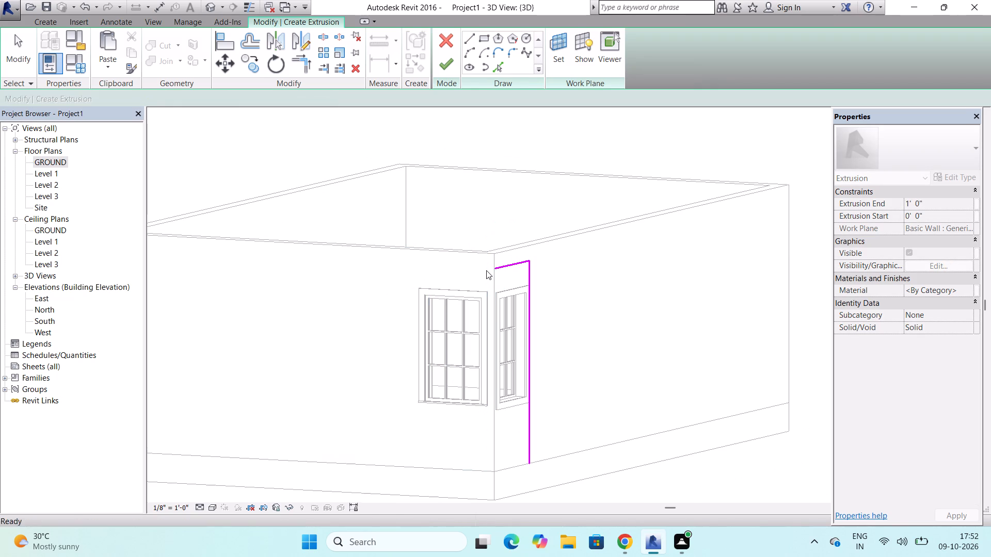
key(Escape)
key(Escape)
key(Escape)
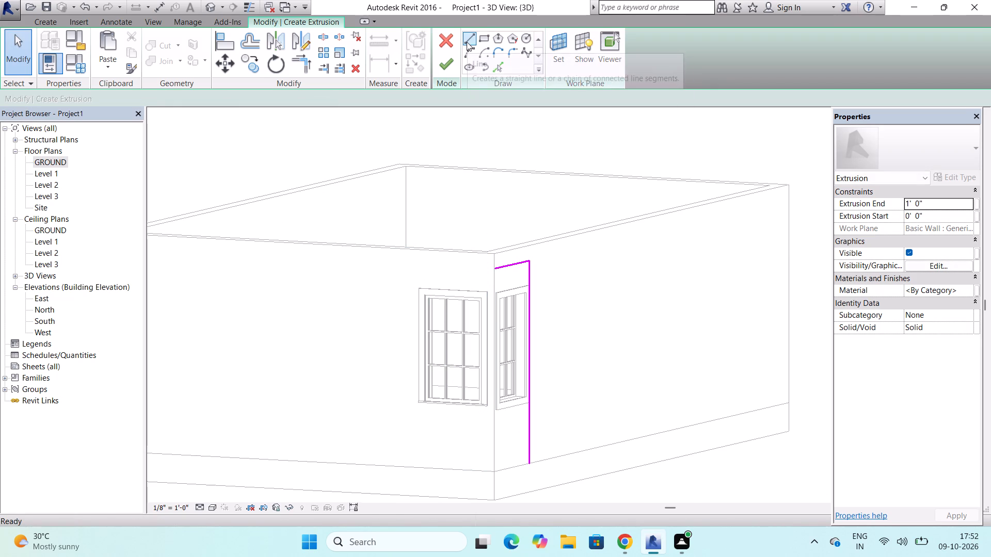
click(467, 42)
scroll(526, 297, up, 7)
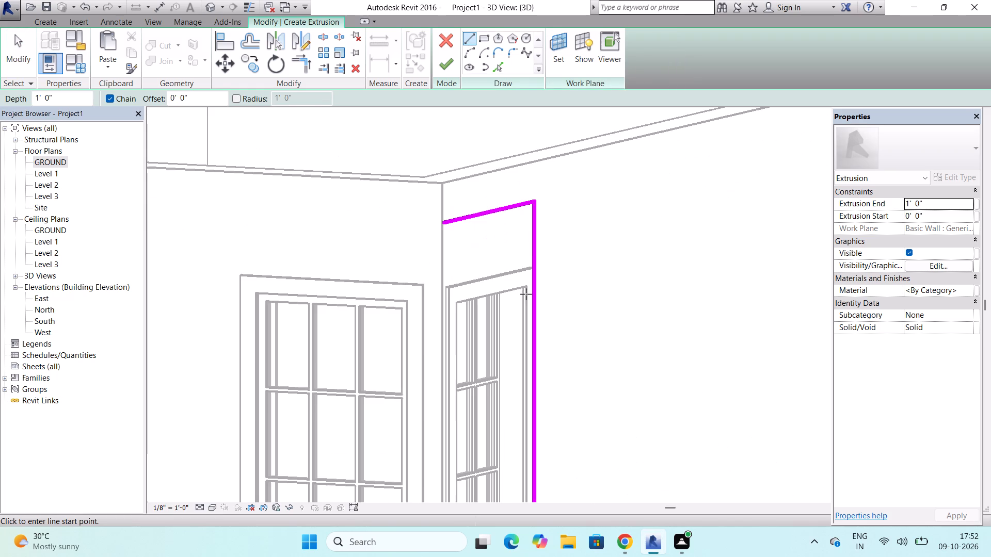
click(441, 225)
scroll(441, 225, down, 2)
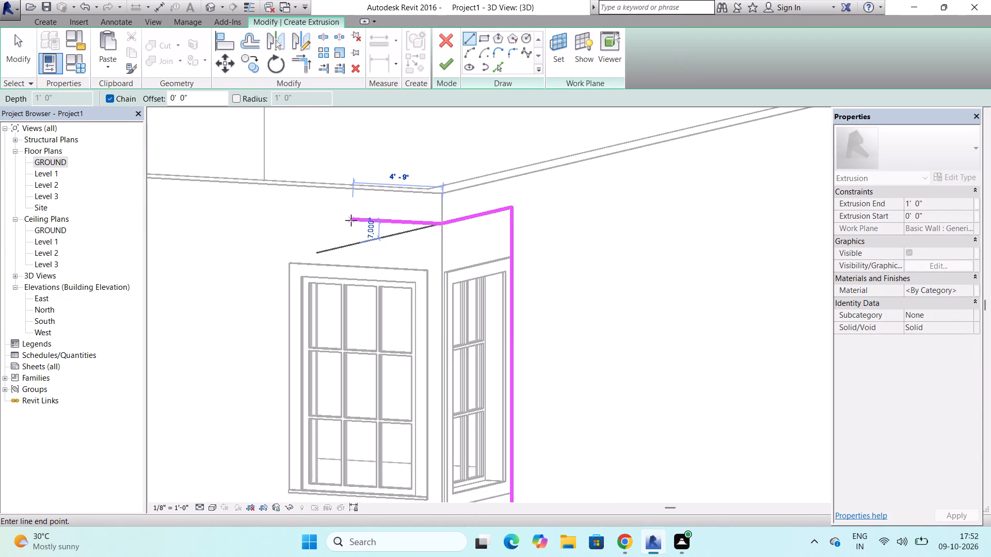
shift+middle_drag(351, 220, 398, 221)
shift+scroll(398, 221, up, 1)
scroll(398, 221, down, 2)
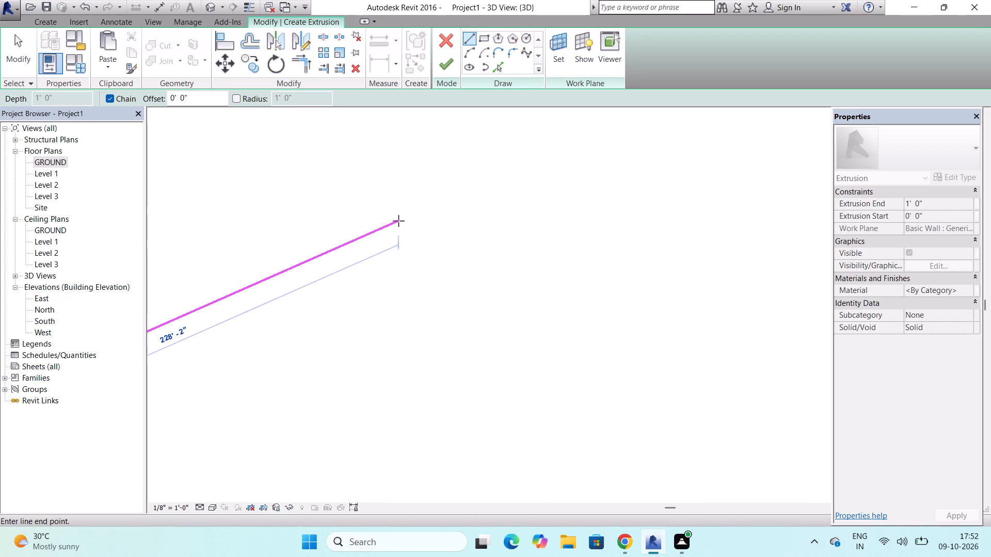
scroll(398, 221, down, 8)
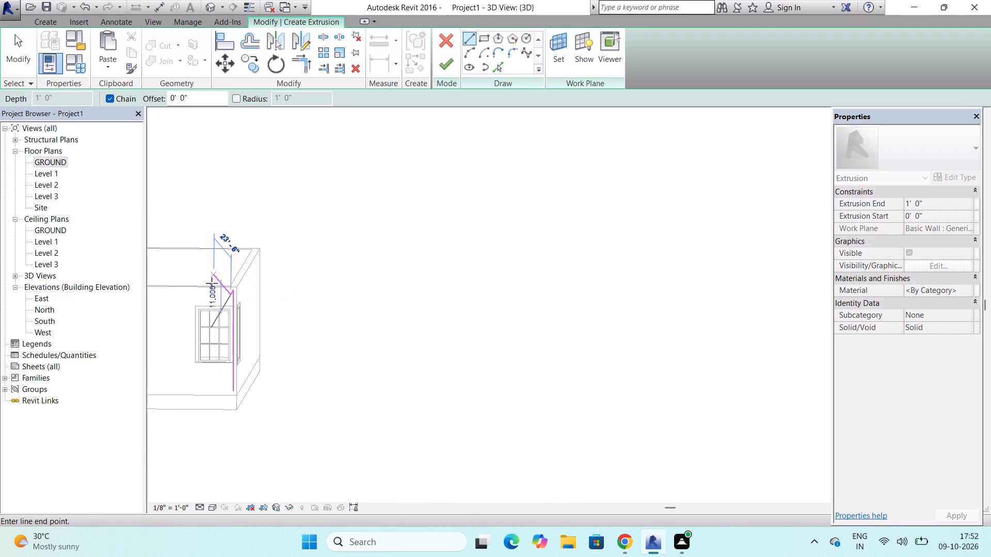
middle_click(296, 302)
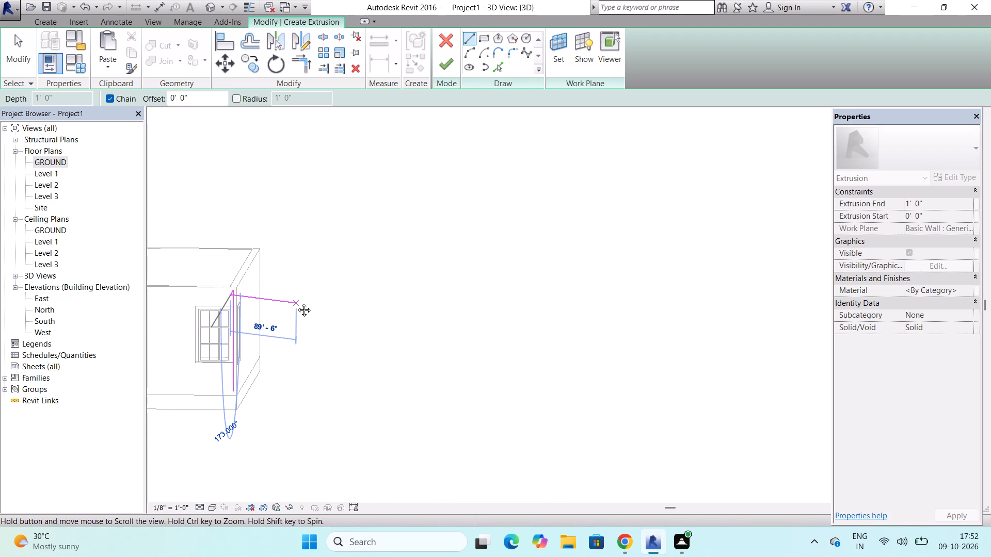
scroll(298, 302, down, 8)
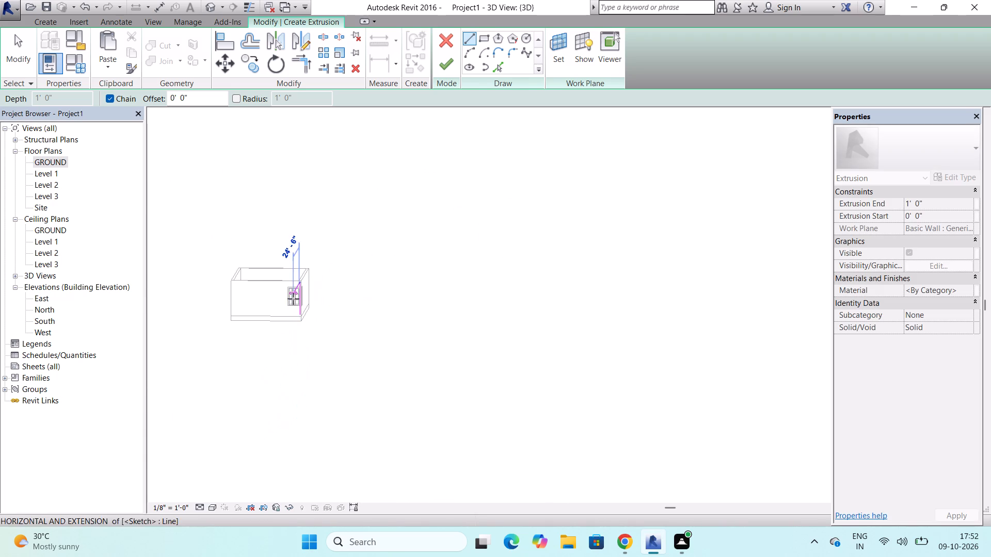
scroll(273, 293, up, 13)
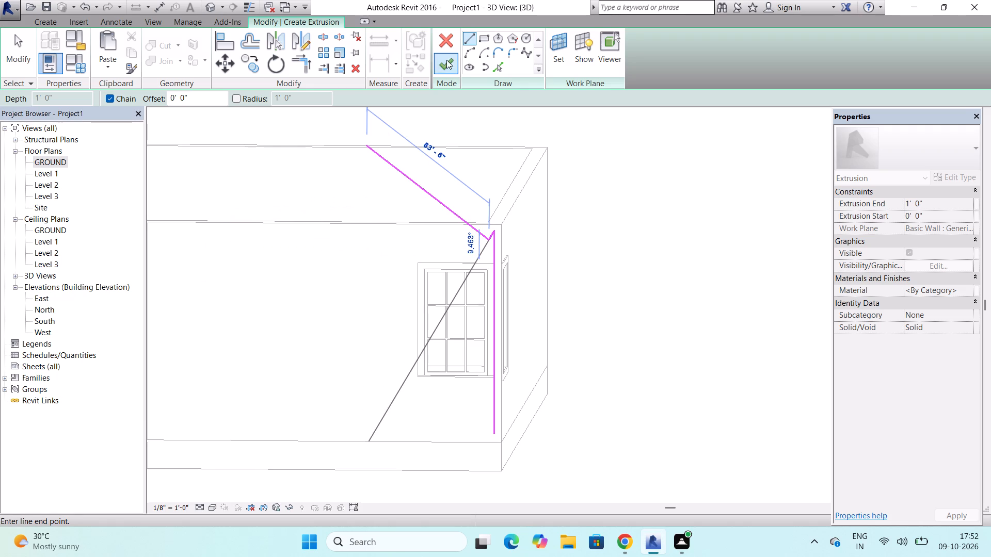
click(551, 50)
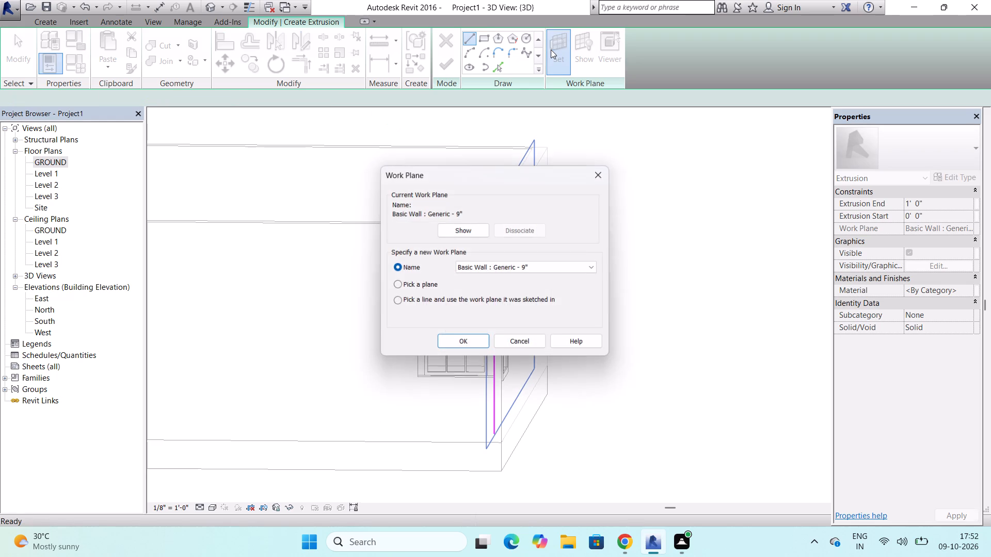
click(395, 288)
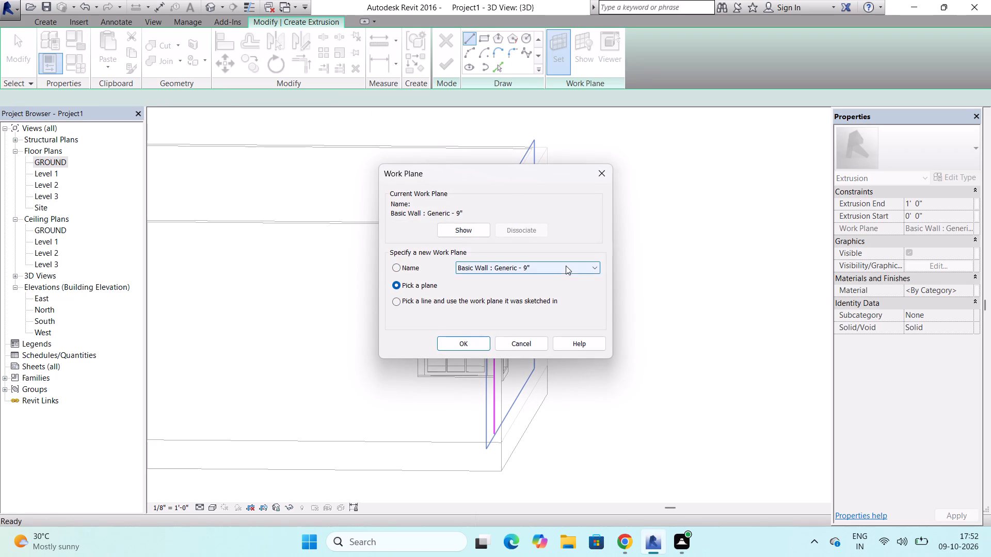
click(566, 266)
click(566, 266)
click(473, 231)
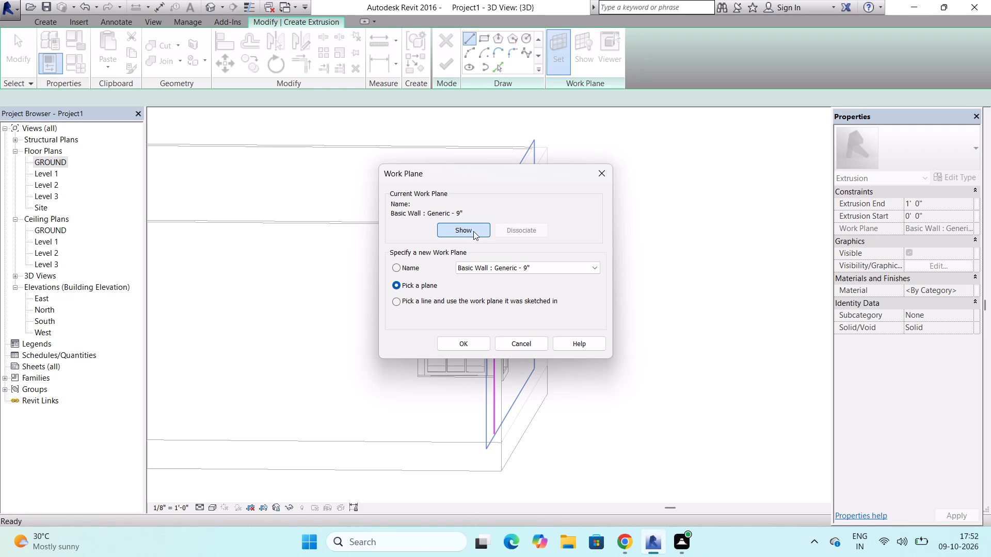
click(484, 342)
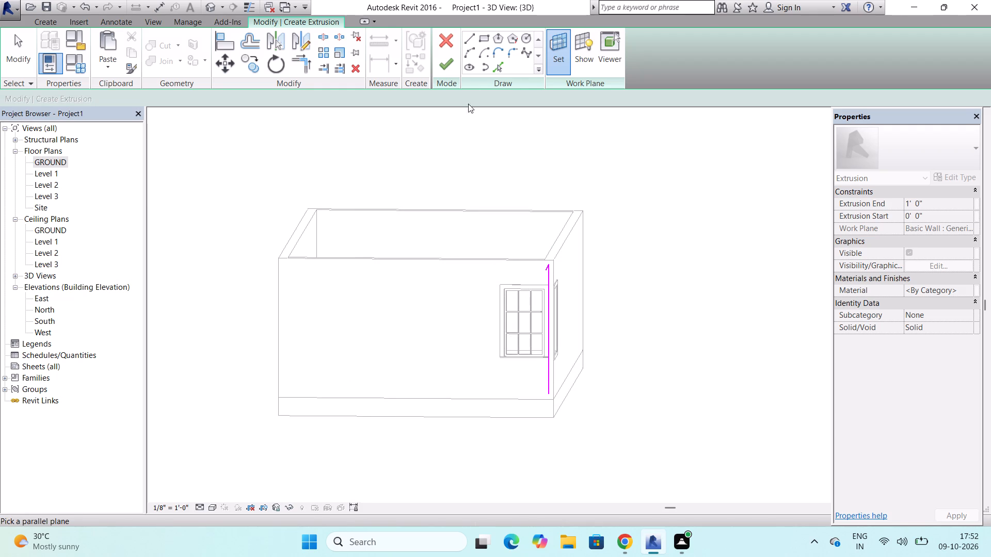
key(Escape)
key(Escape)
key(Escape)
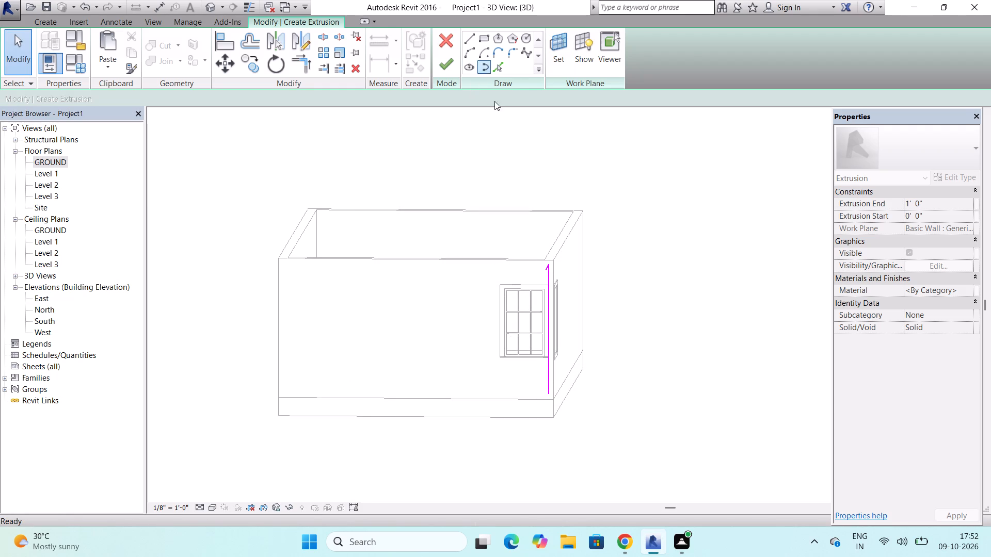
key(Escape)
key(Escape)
Undo the last change to the extrusion sketch.
key(ctrl+z)
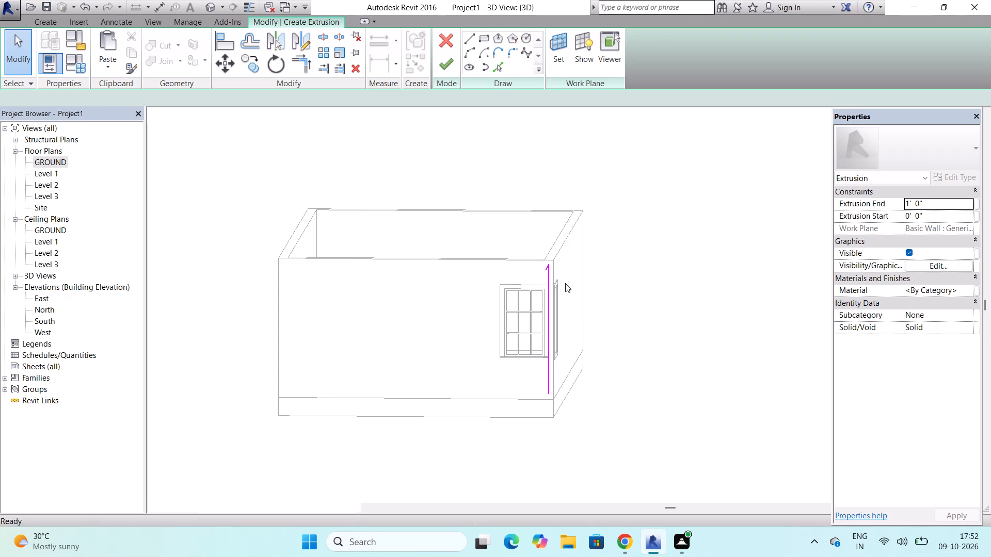
scroll(565, 283, down, 20)
scroll(565, 283, down, 1)
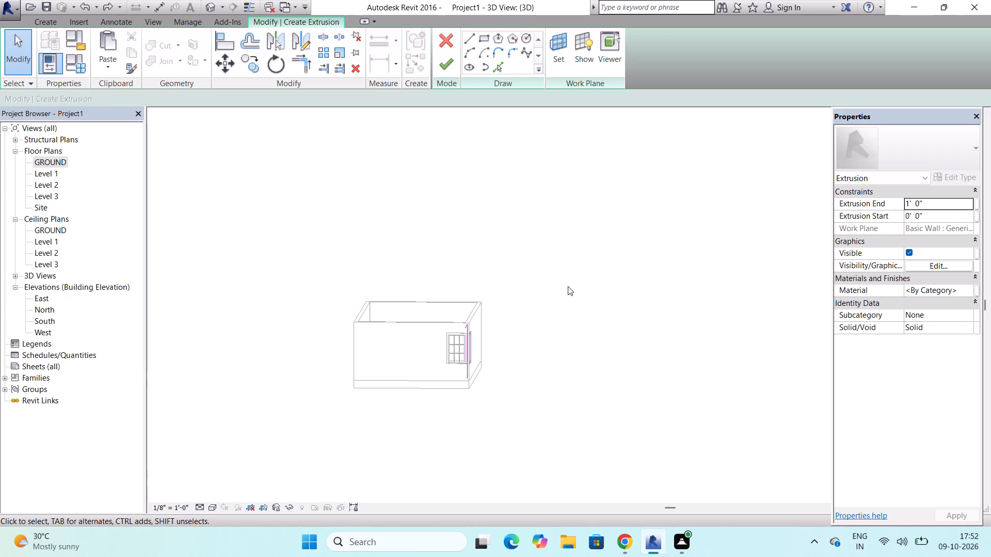
Discard the unfinished extrusion sketch and close the in-place Walls model.
click(455, 37)
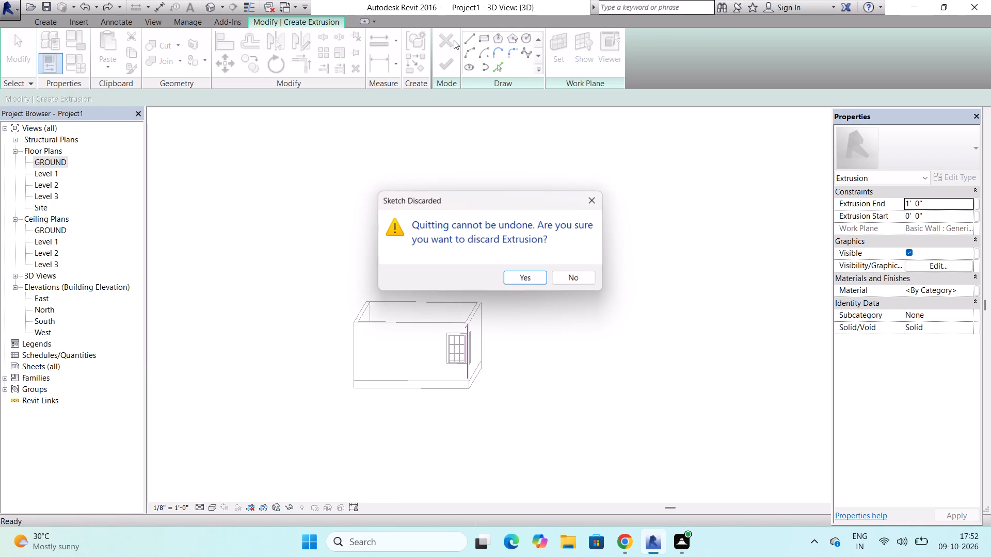
click(524, 284)
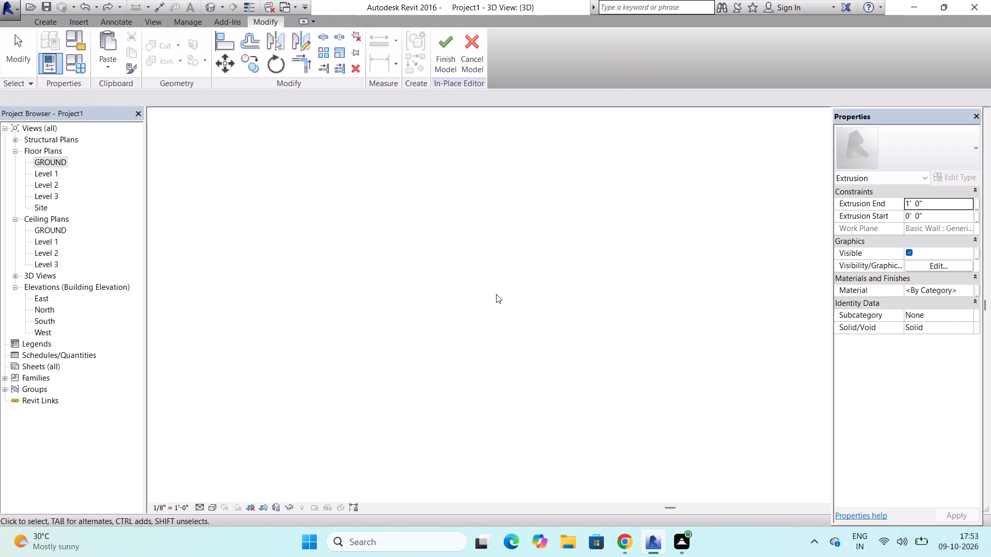
scroll(533, 316, down, 20)
scroll(533, 316, down, 1)
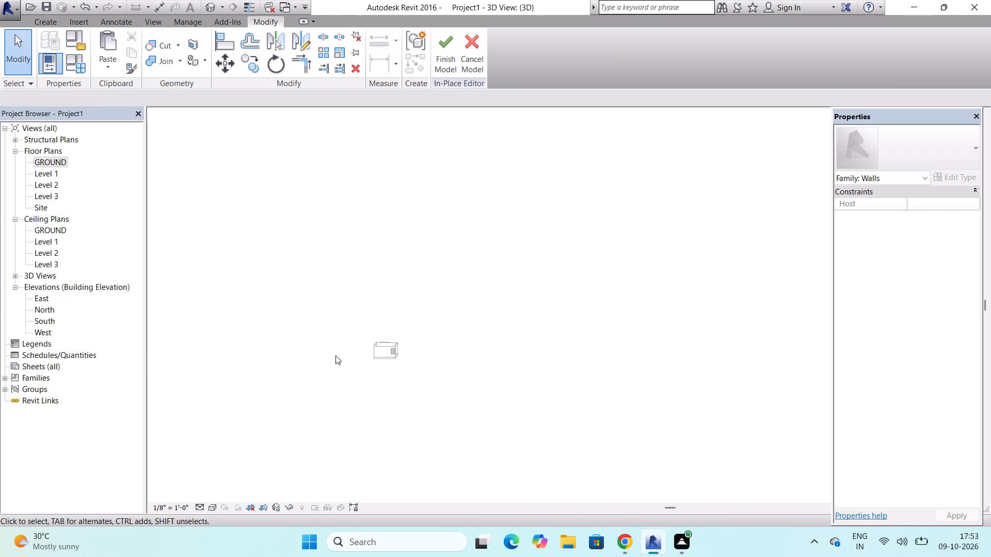
scroll(373, 350, up, 13)
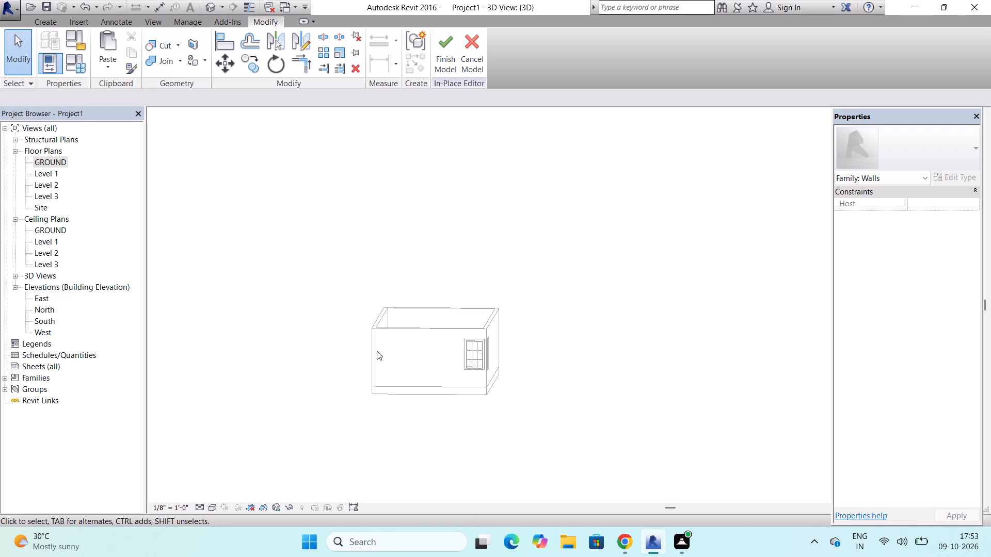
click(434, 61)
click(530, 280)
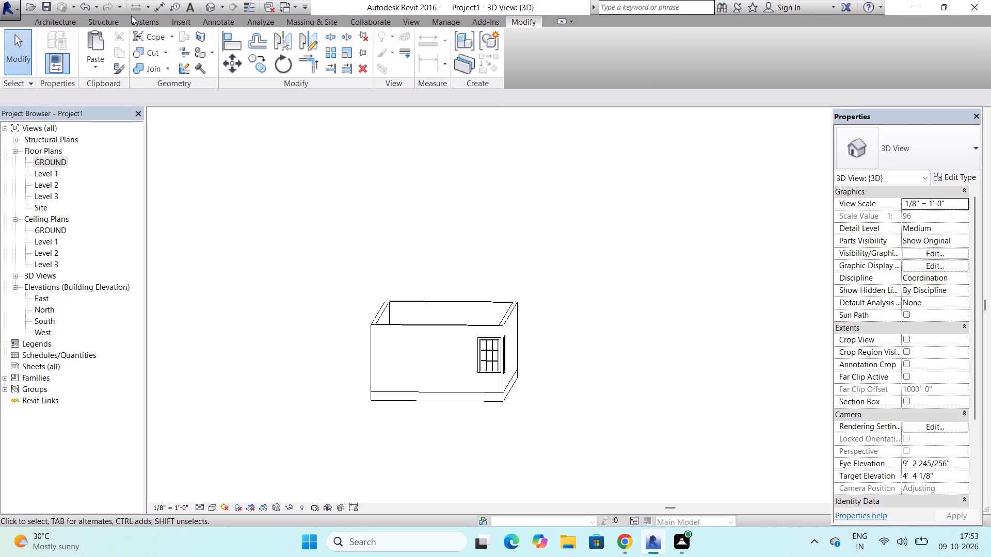
Create a new in-place model component in the Walls category, accepting the default name.
click(110, 20)
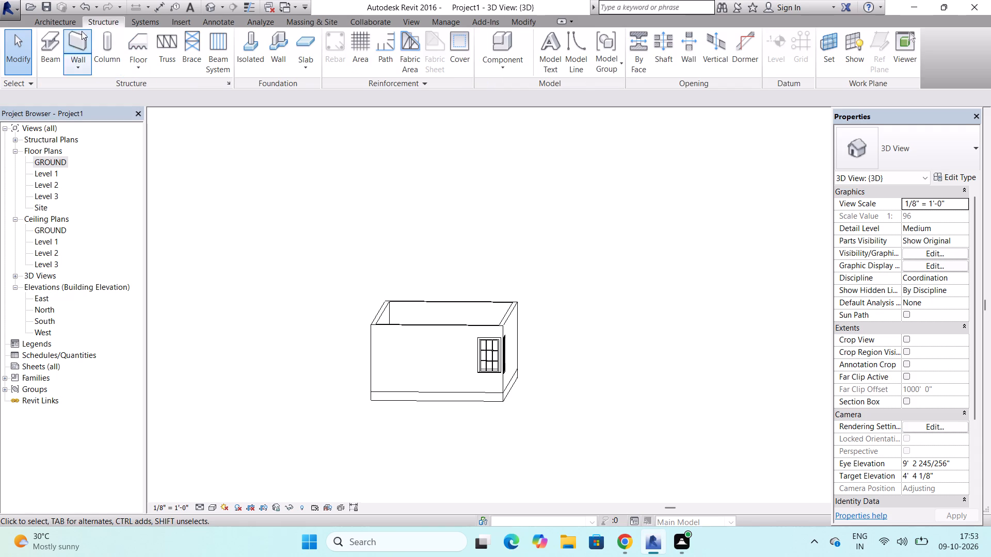
click(49, 18)
click(157, 55)
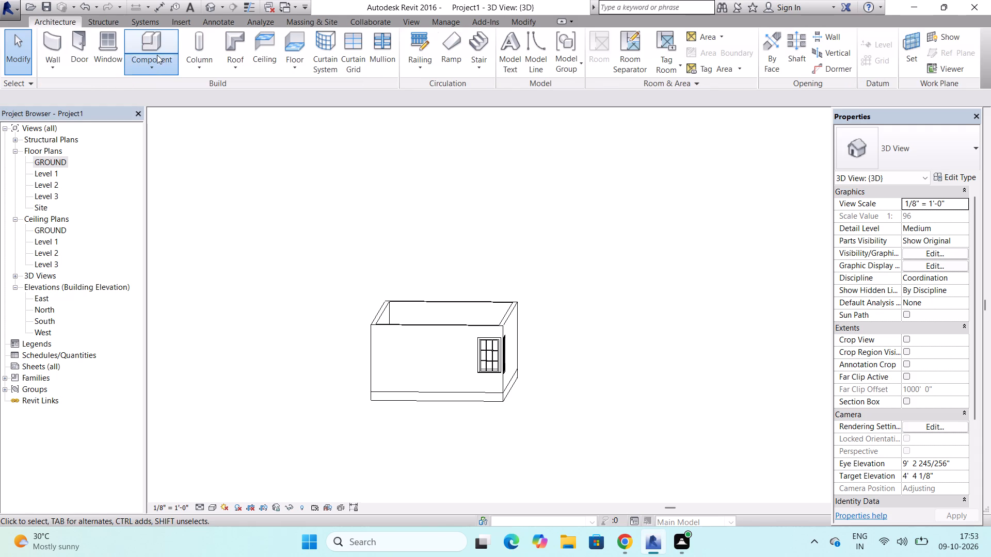
click(157, 121)
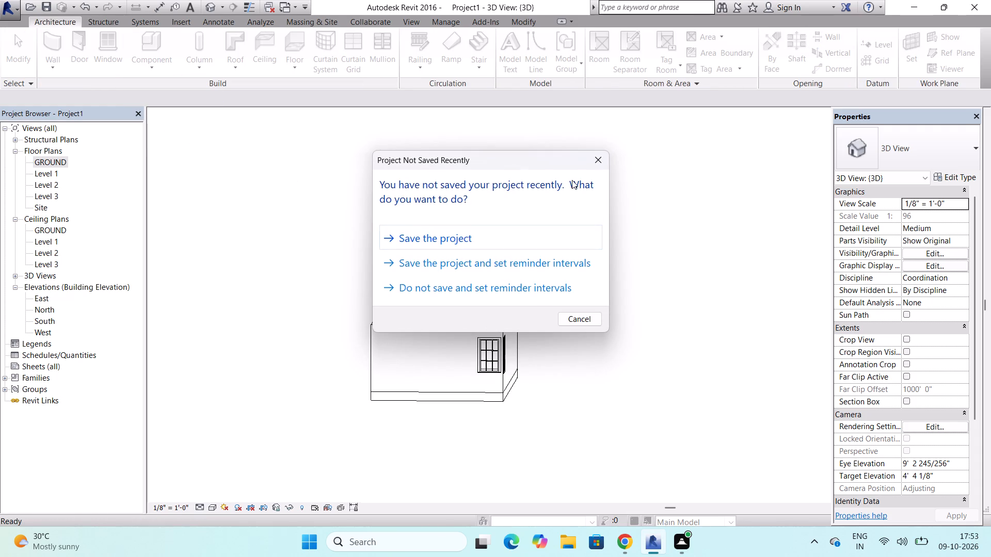
click(601, 159)
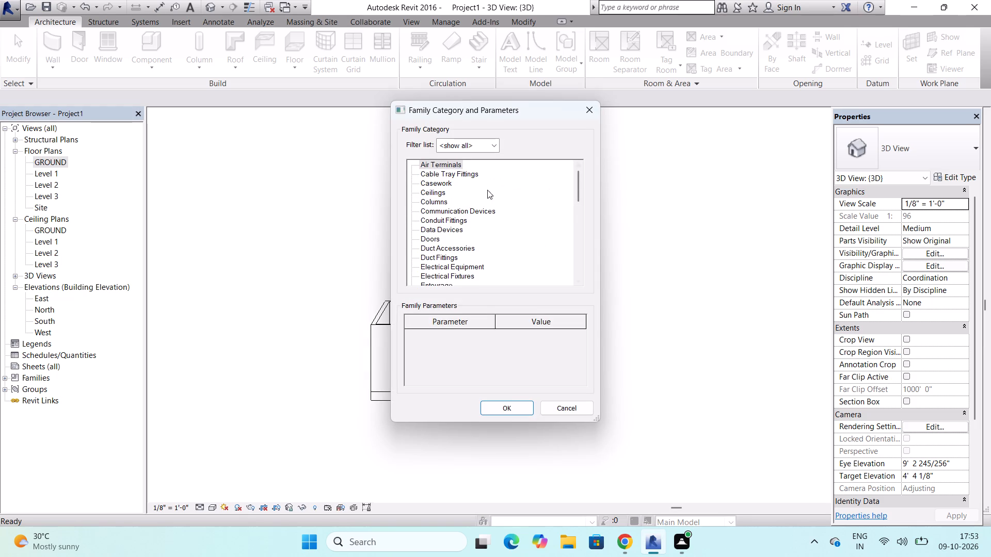
scroll(469, 191, down, 14)
scroll(455, 244, down, 3)
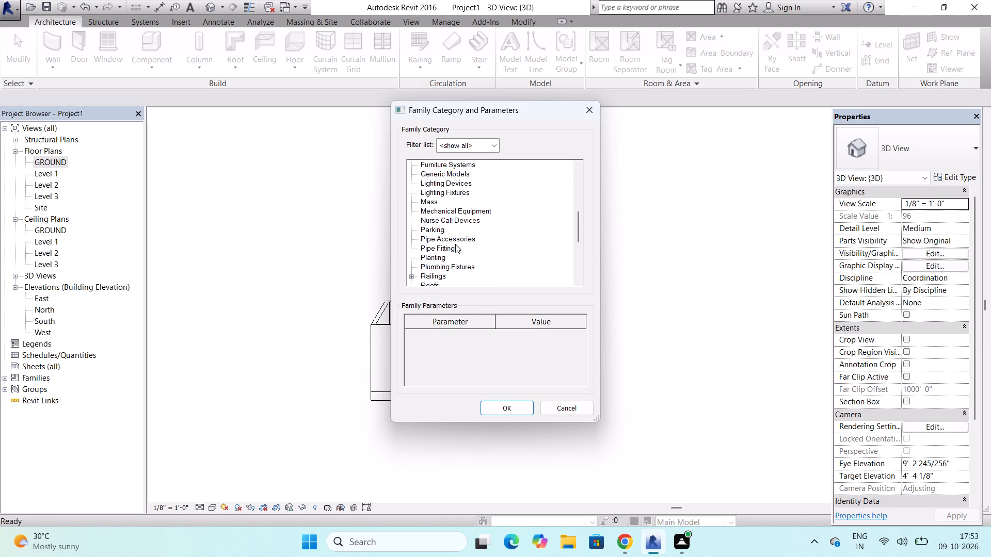
scroll(455, 244, down, 4)
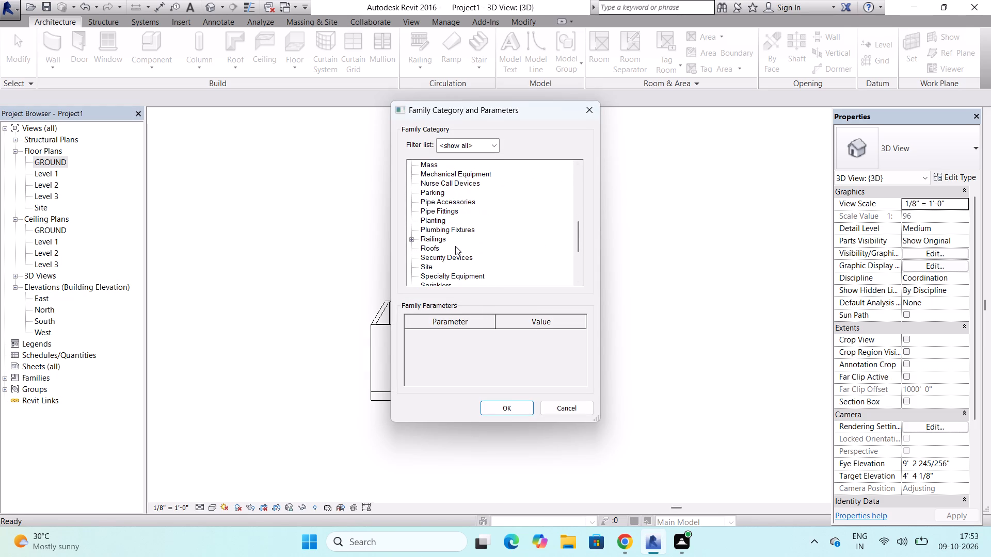
scroll(443, 271, down, 14)
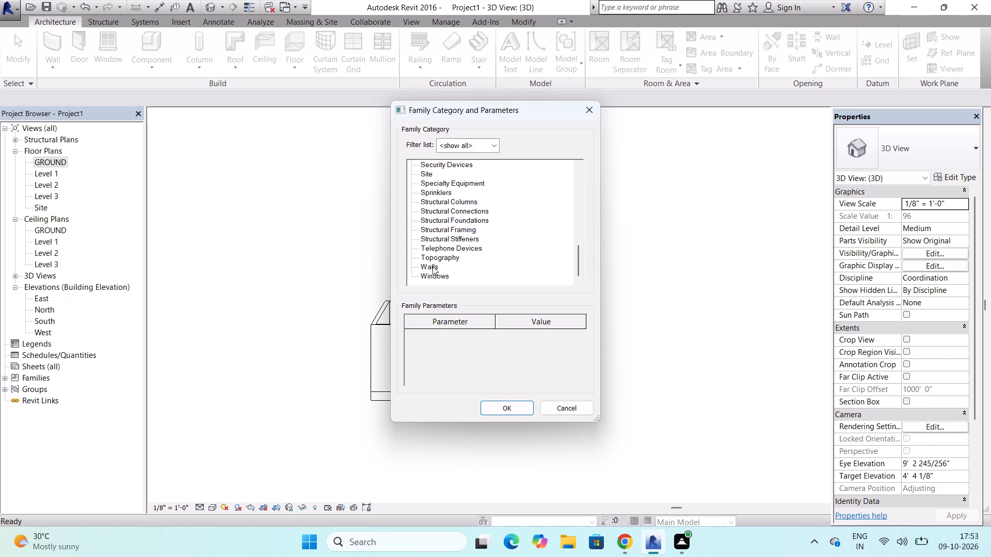
click(433, 266)
click(509, 409)
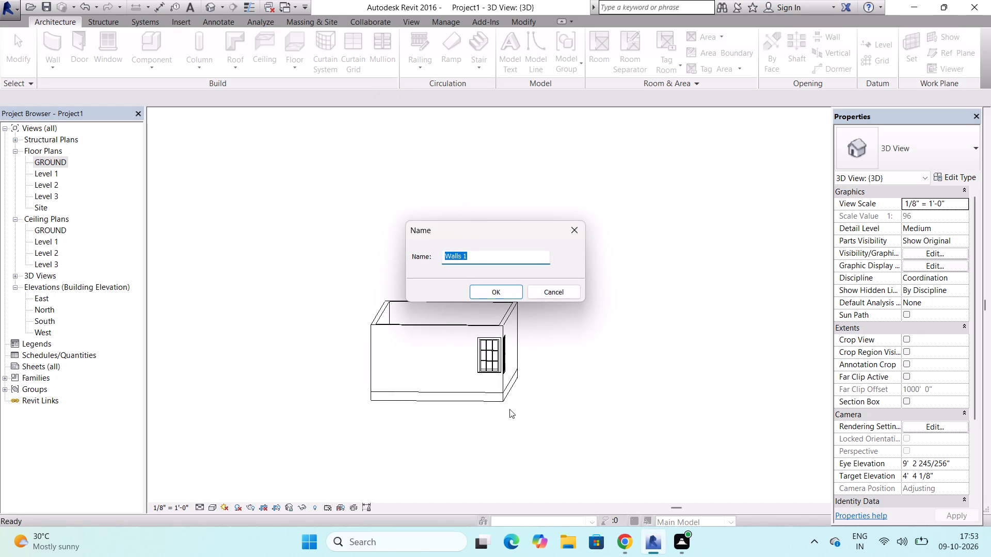
click(515, 292)
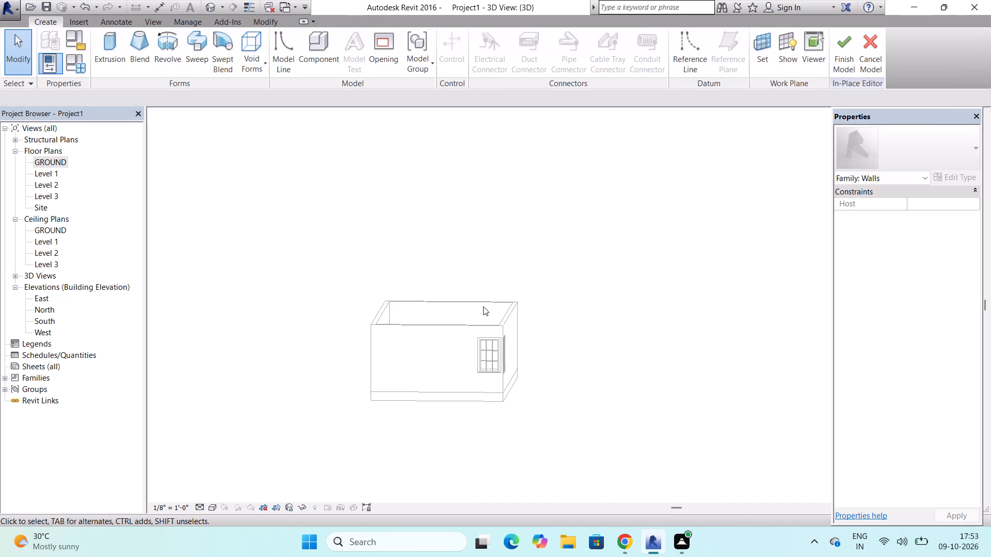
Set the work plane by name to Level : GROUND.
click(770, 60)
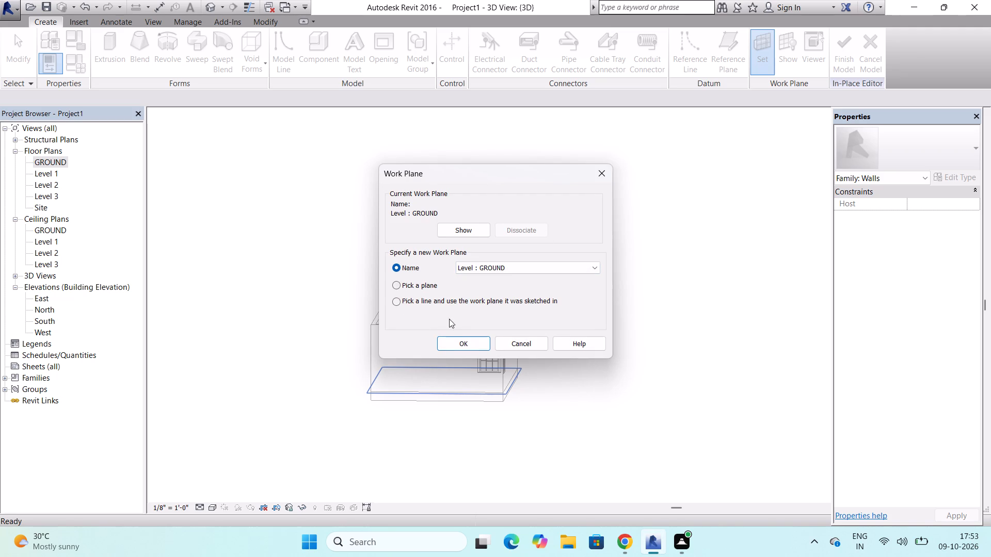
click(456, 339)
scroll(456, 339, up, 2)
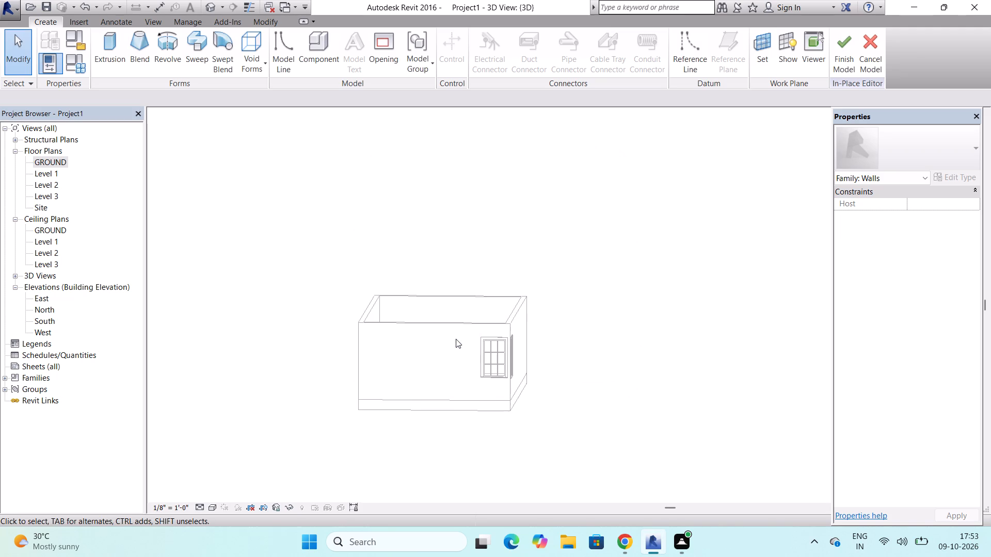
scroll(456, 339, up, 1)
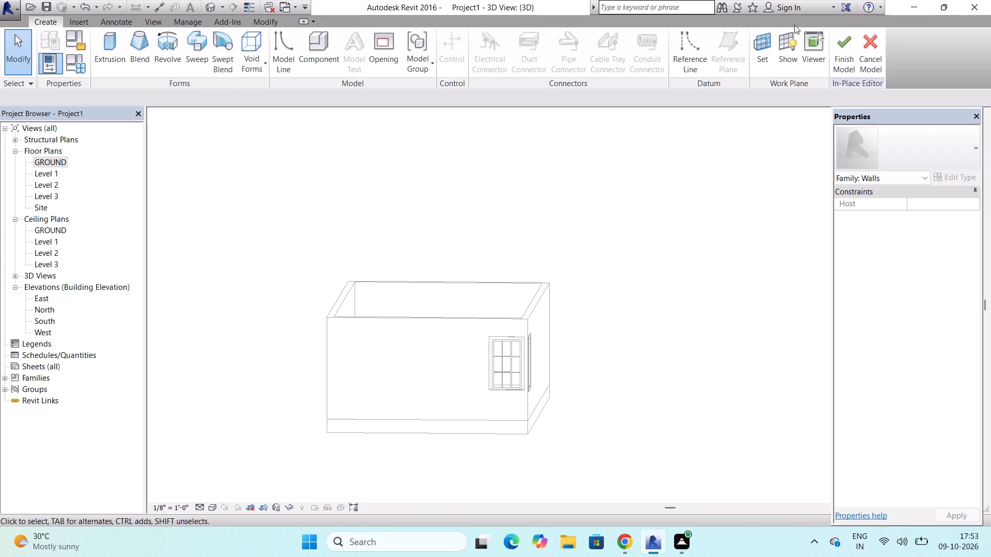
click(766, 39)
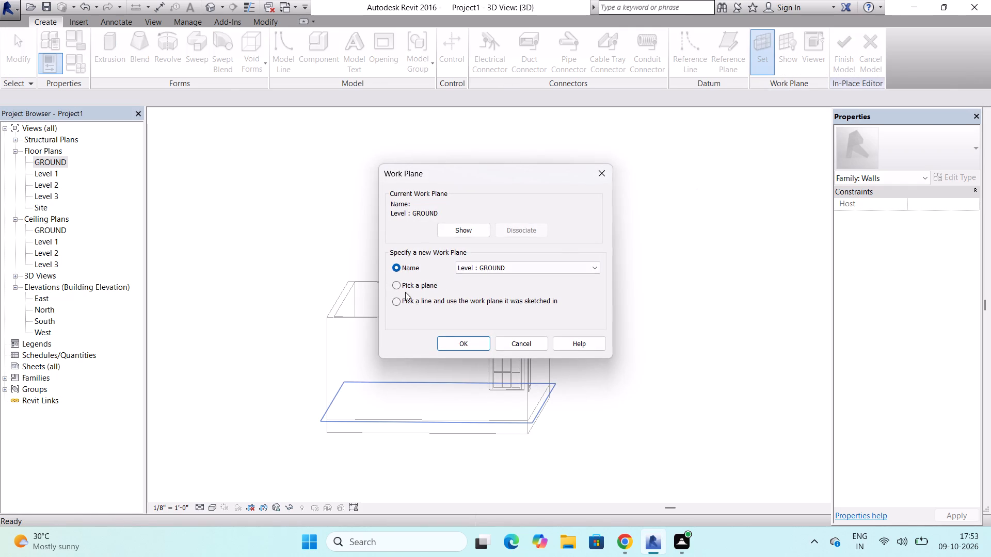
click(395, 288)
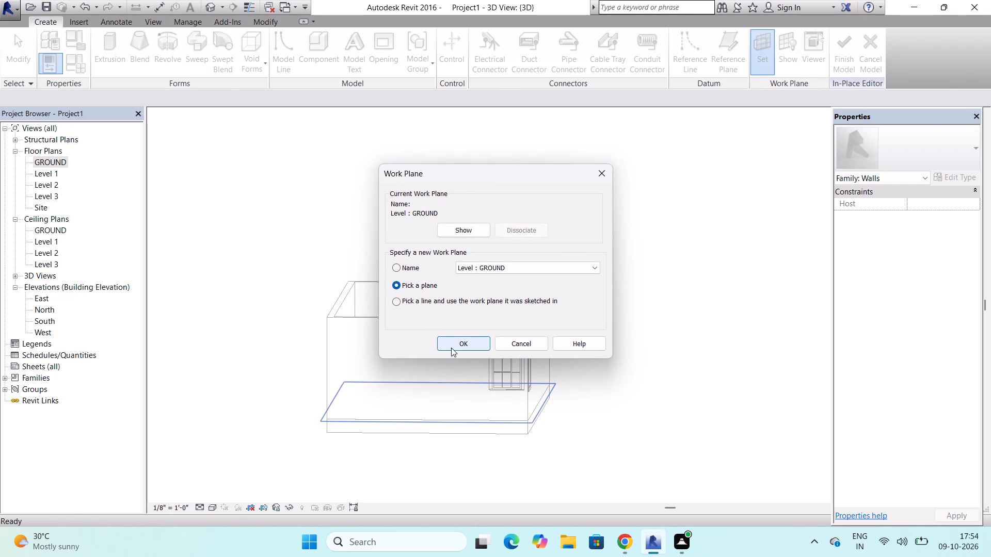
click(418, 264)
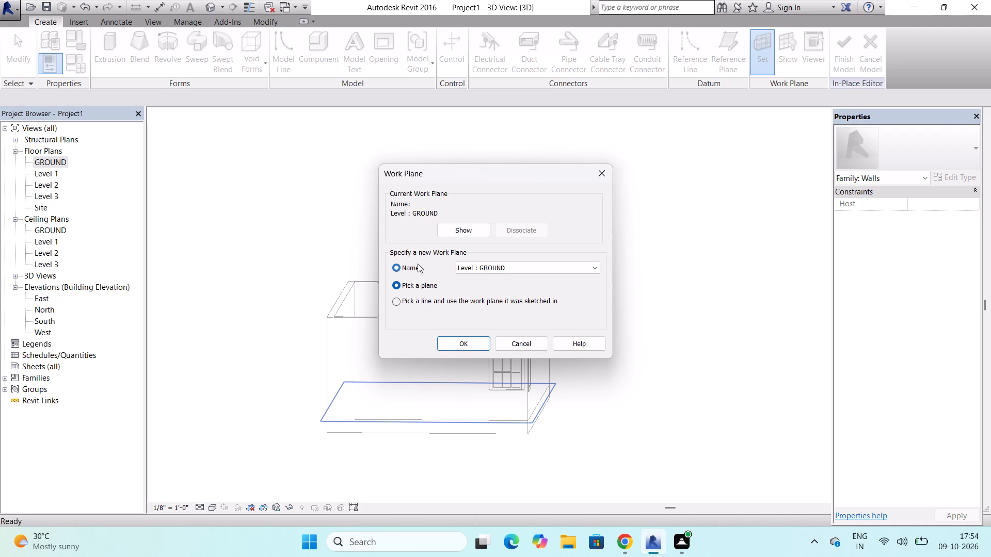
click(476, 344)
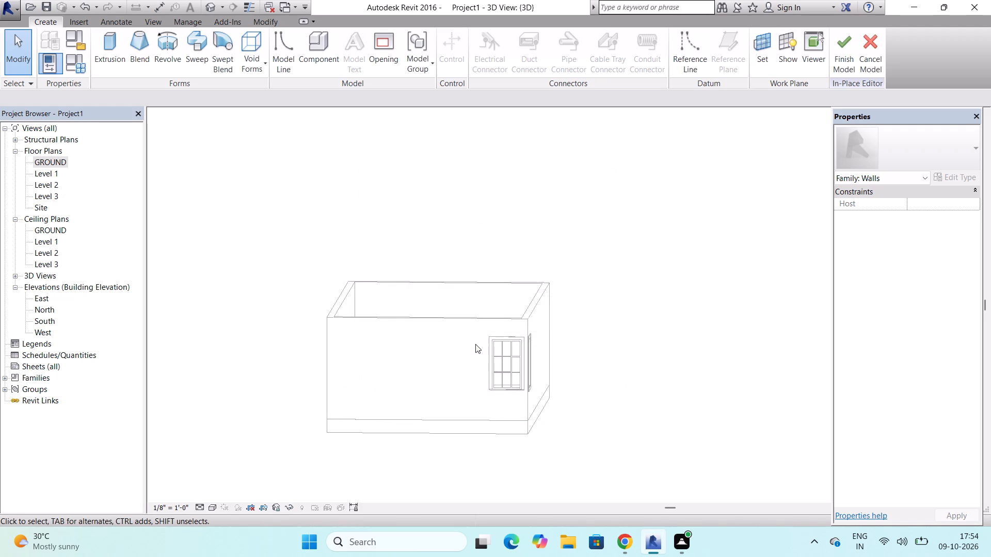
Set the work plane by picking the front wall's plane at the corner beside the window.
click(772, 65)
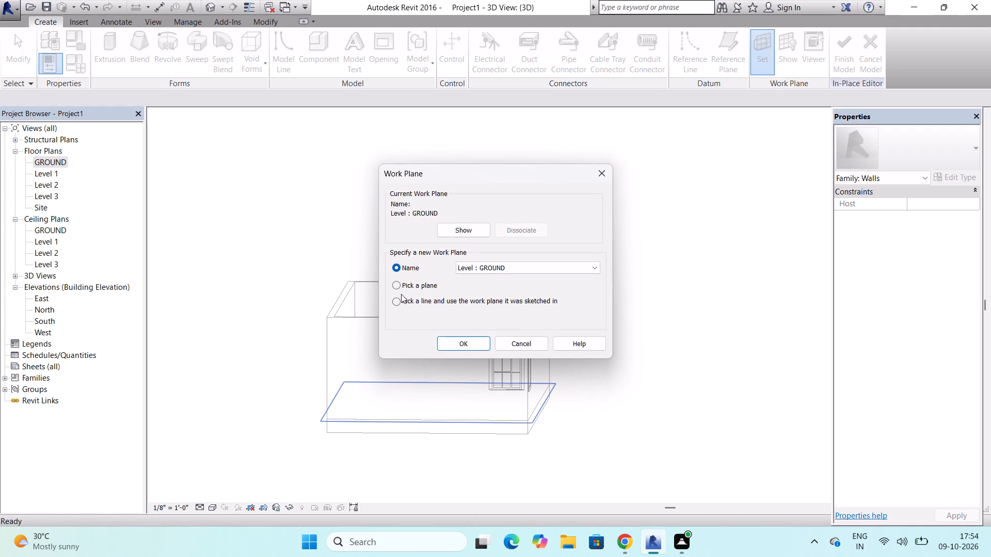
click(398, 287)
click(478, 338)
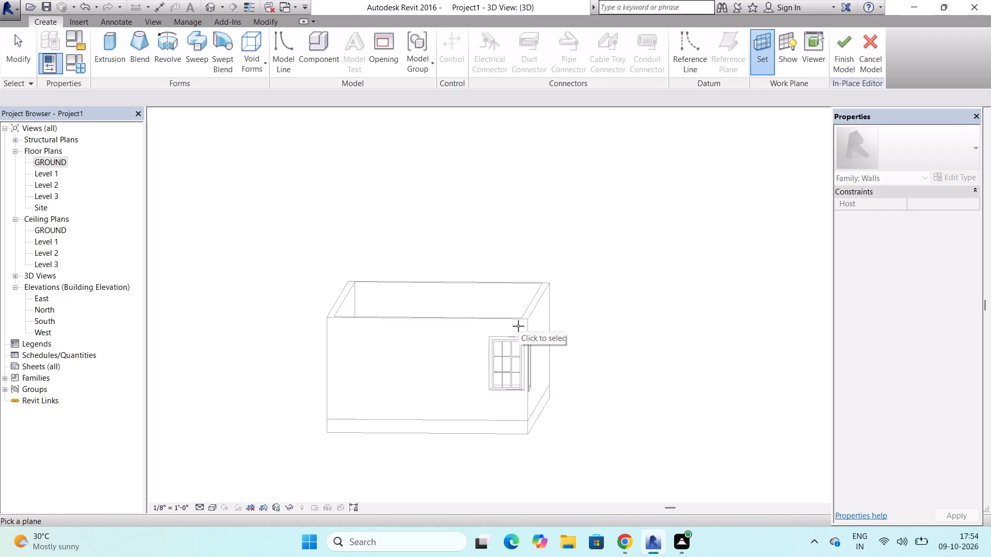
click(529, 325)
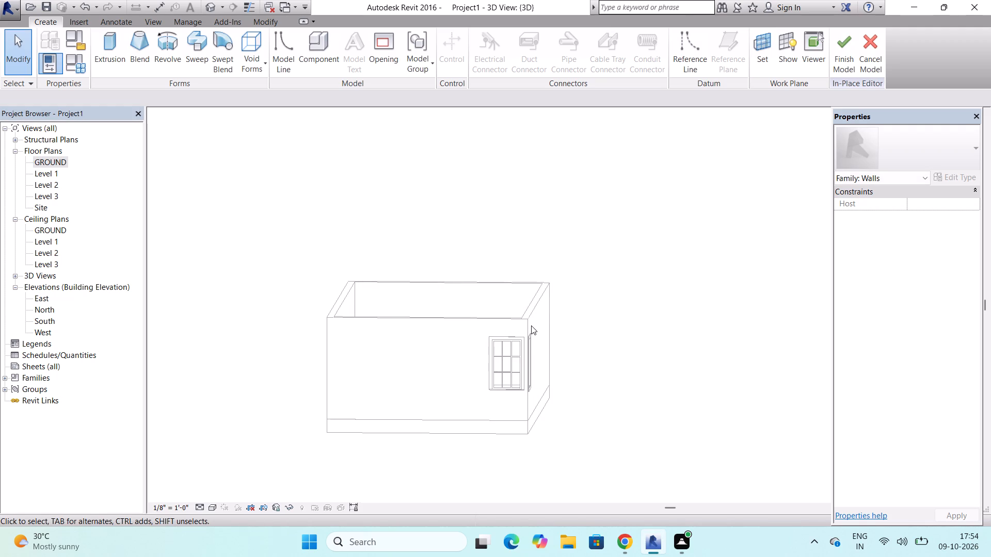
Start an extrusion and sketch its outer lines: about 4'-3" long horizontally over the front window, about 9'-4" vertically down to the floor slab.
click(106, 37)
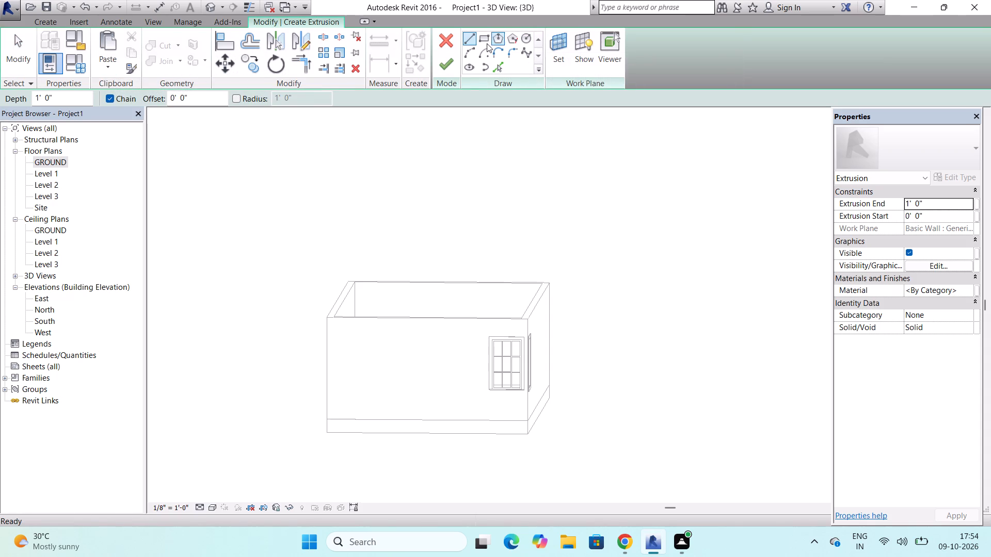
click(473, 41)
scroll(510, 411, up, 3)
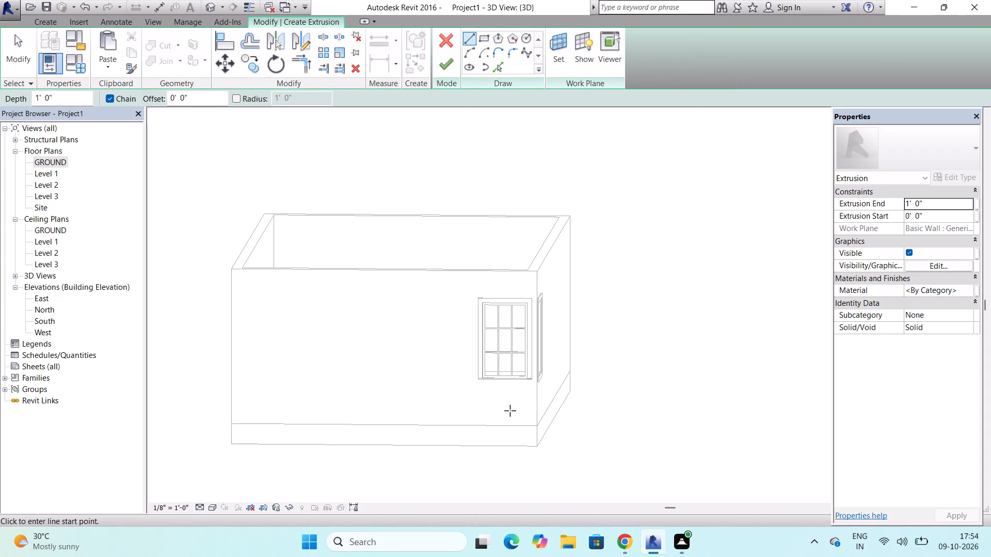
scroll(524, 290, up, 3)
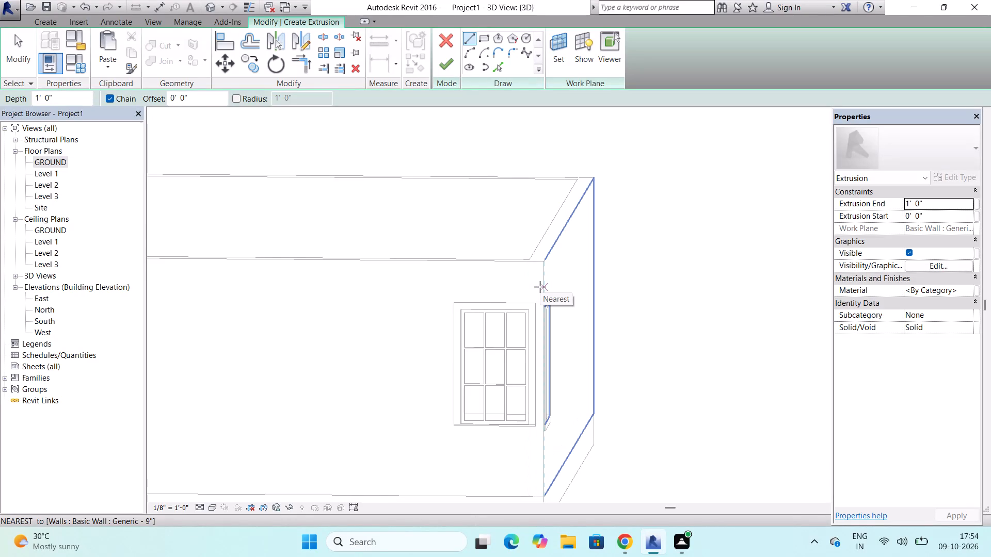
click(529, 285)
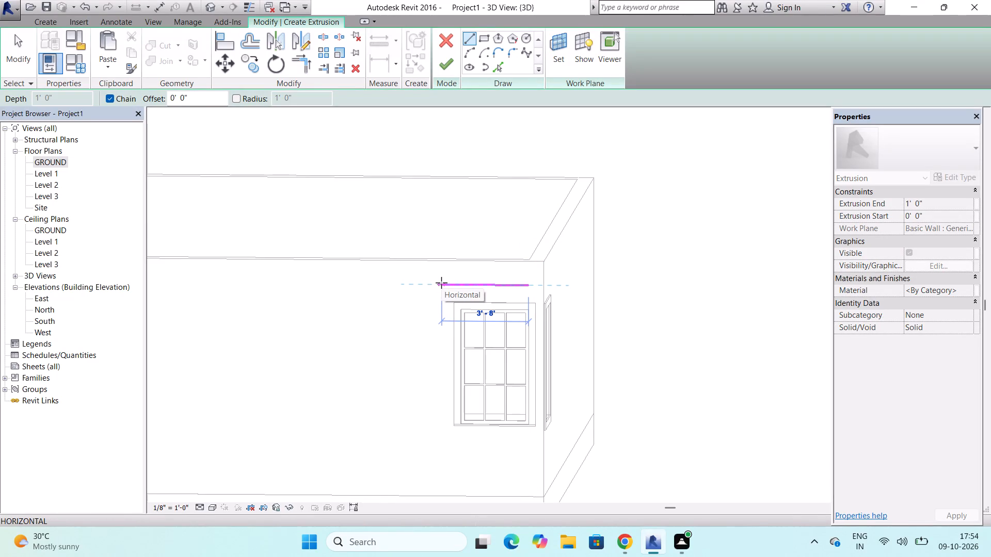
key(Escape)
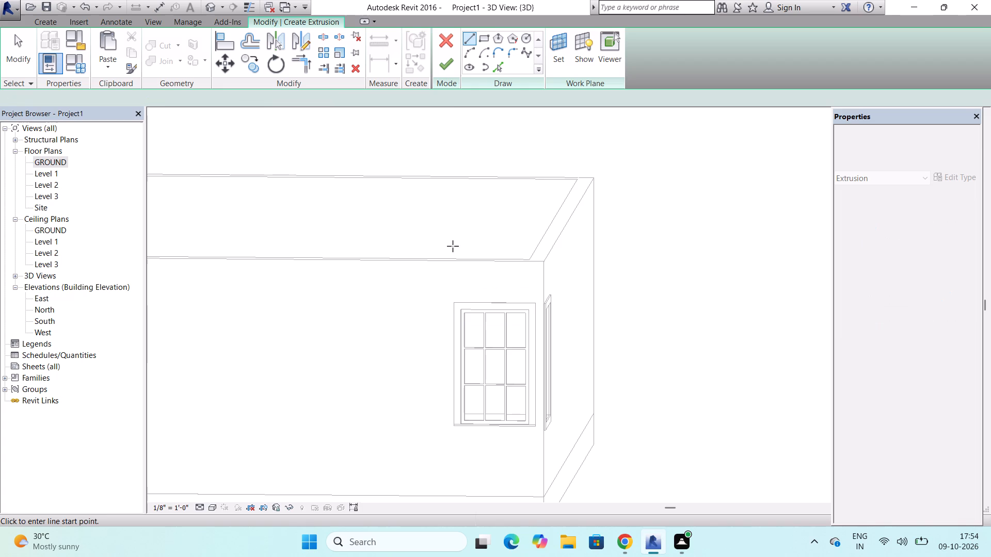
click(527, 276)
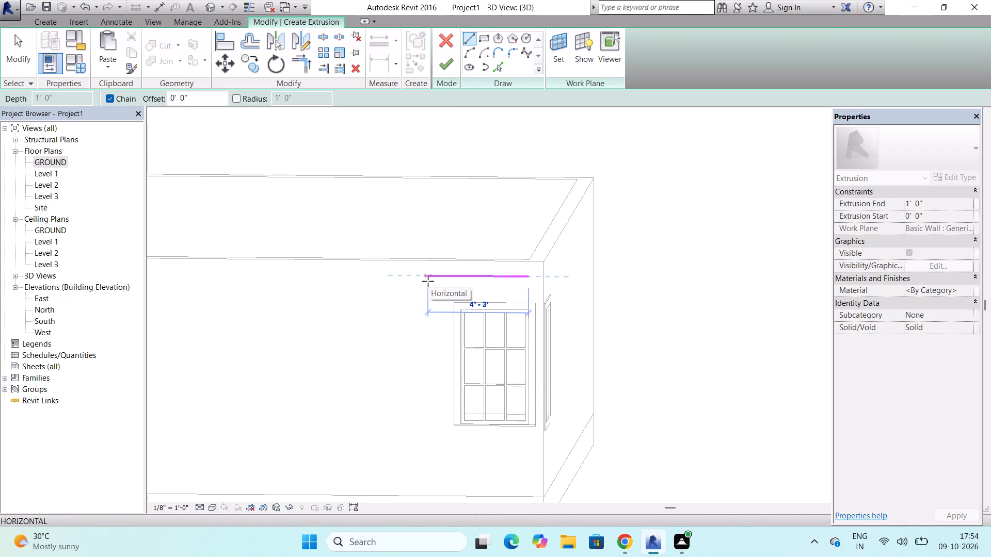
click(428, 281)
scroll(428, 281, down, 2)
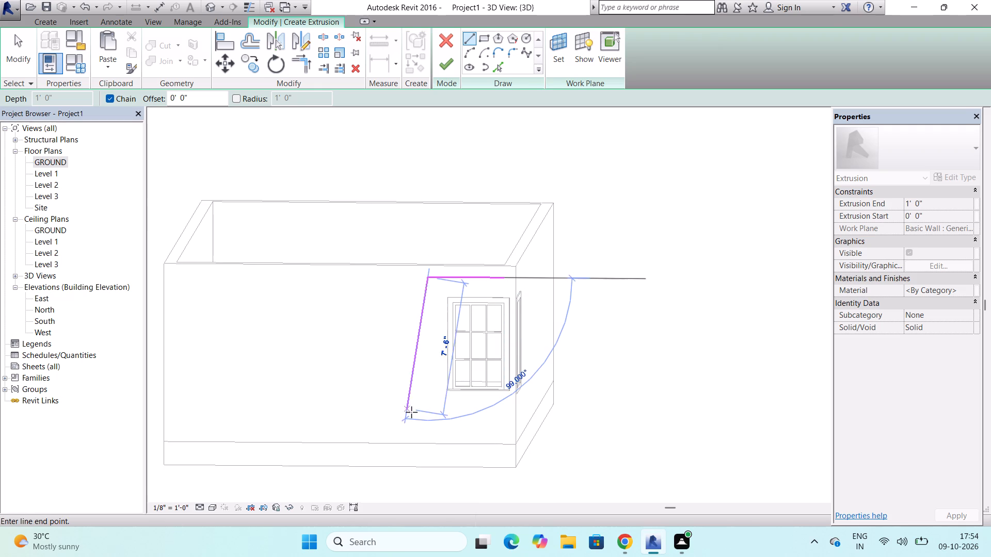
click(424, 441)
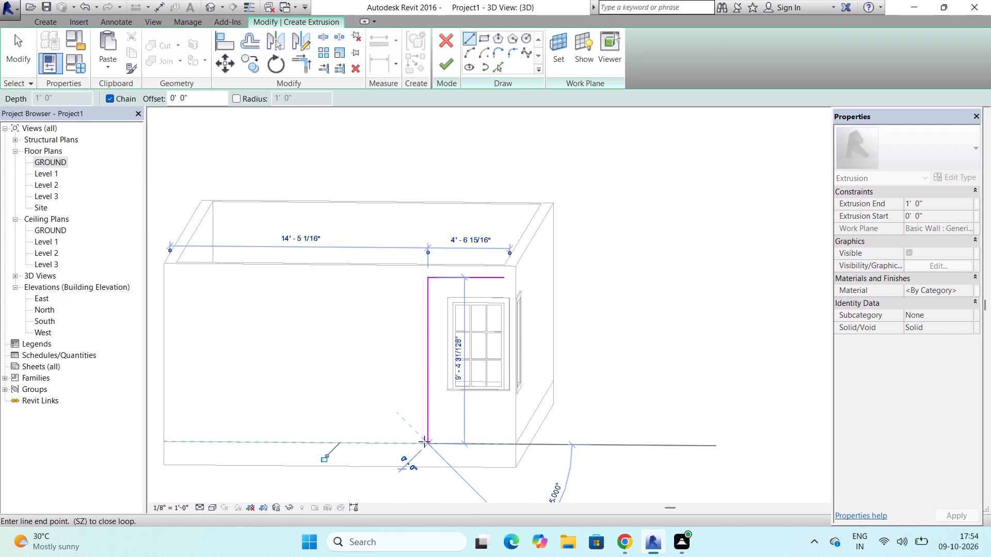
Continue the profile with a short line along the slab and a vertical line about 8'-3" high beside the window.
scroll(424, 441, up, 2)
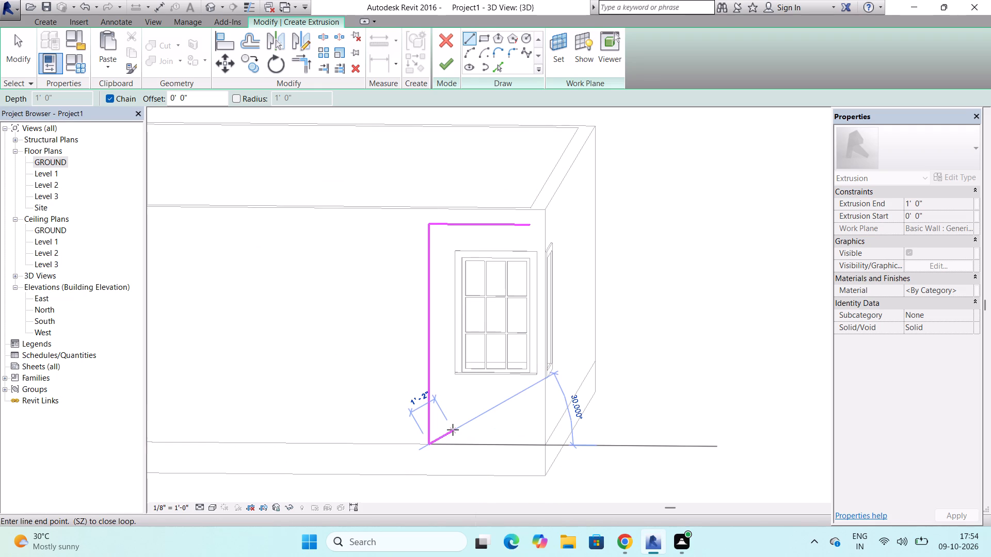
click(453, 441)
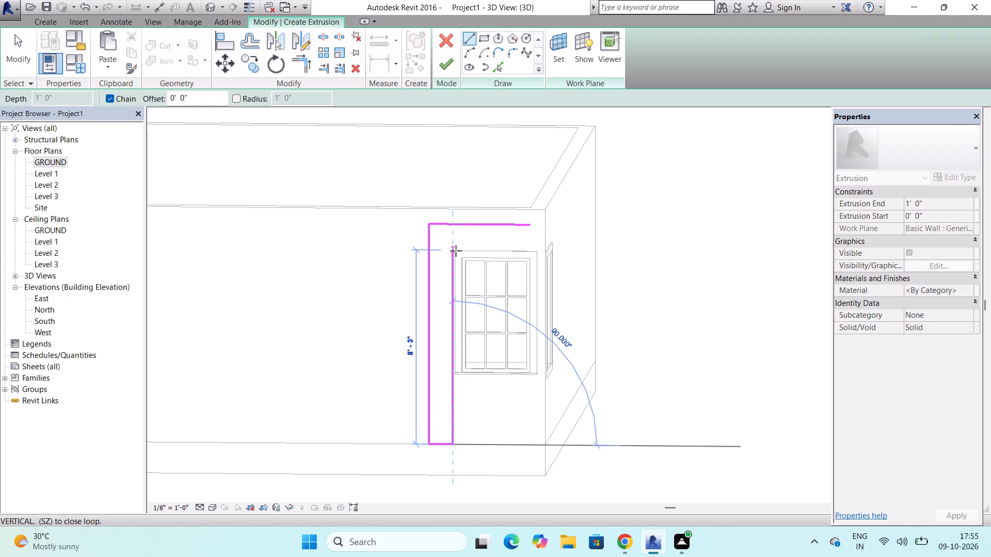
scroll(456, 251, up, 8)
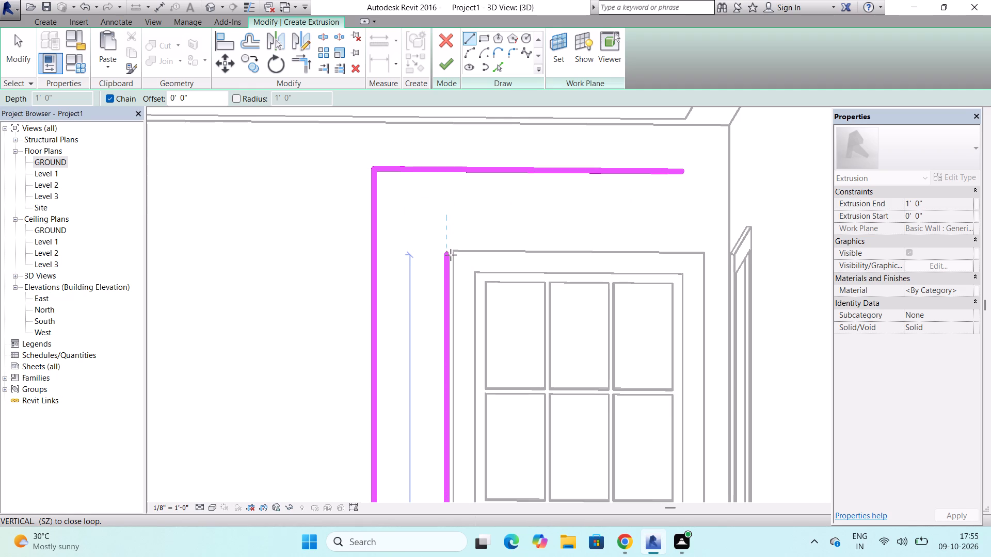
click(451, 250)
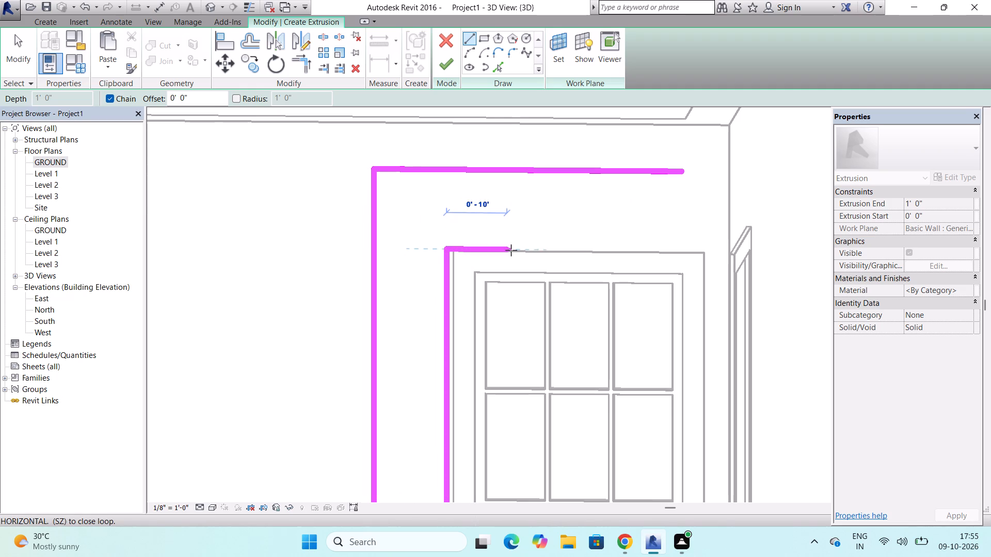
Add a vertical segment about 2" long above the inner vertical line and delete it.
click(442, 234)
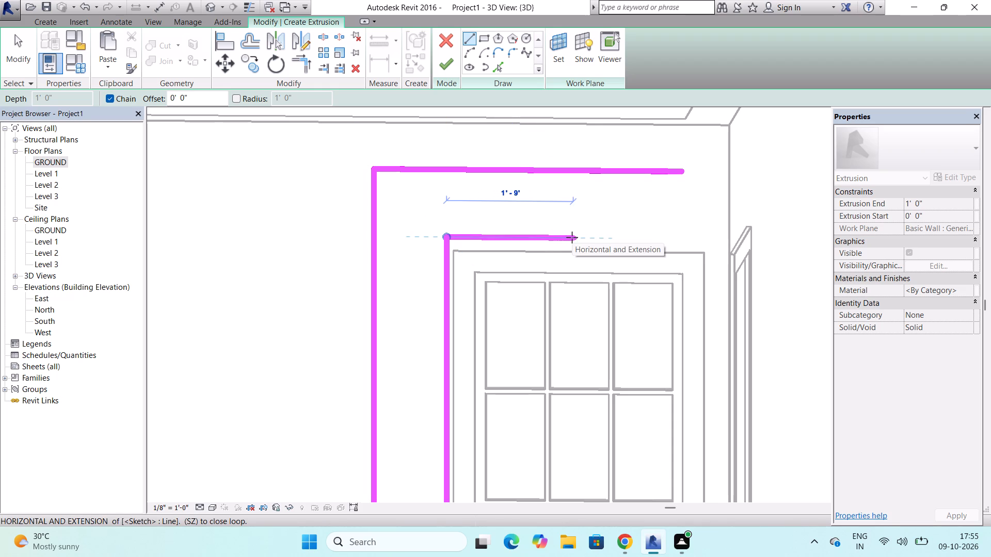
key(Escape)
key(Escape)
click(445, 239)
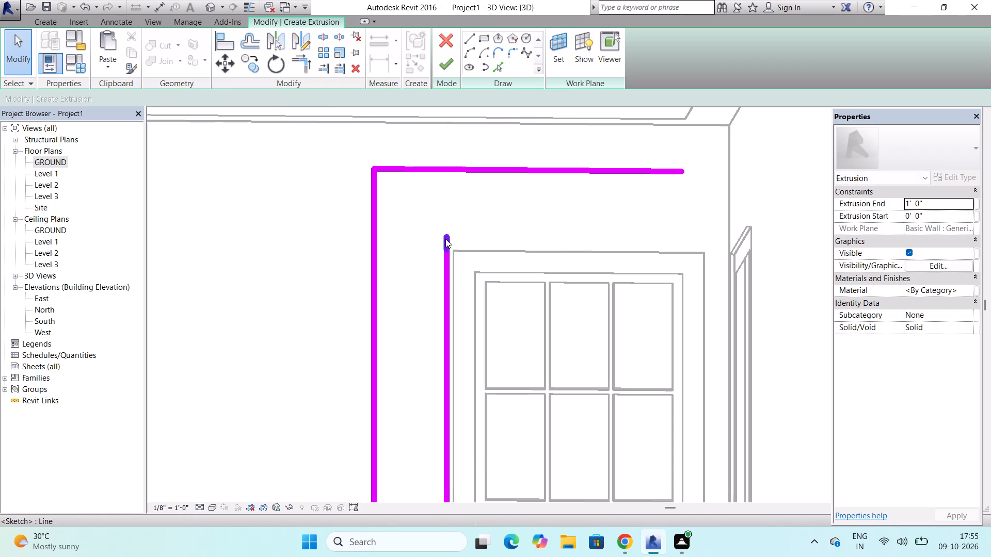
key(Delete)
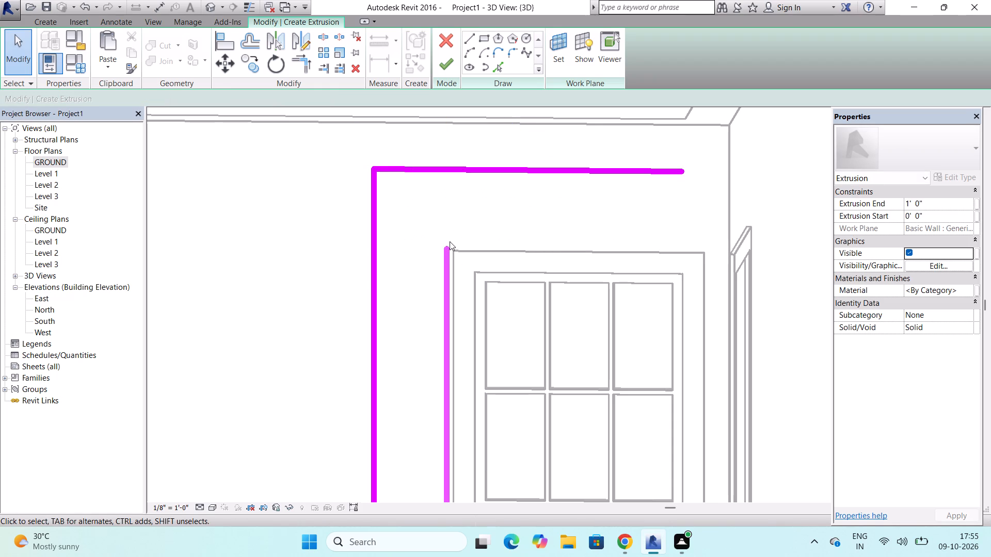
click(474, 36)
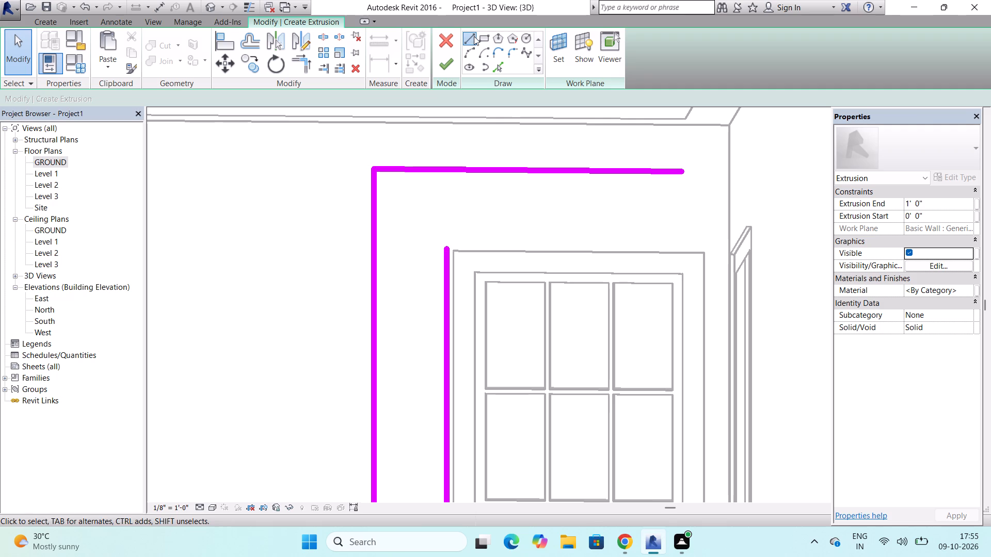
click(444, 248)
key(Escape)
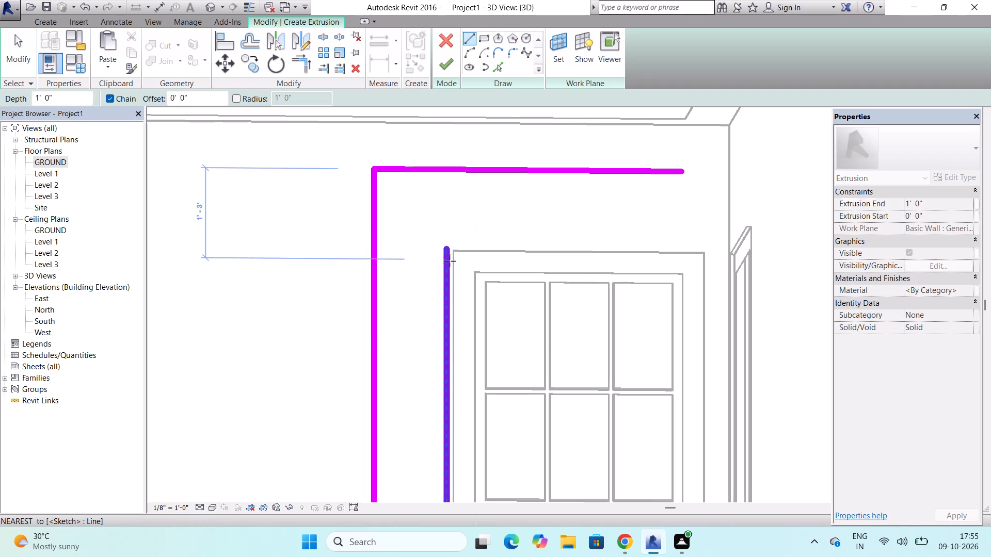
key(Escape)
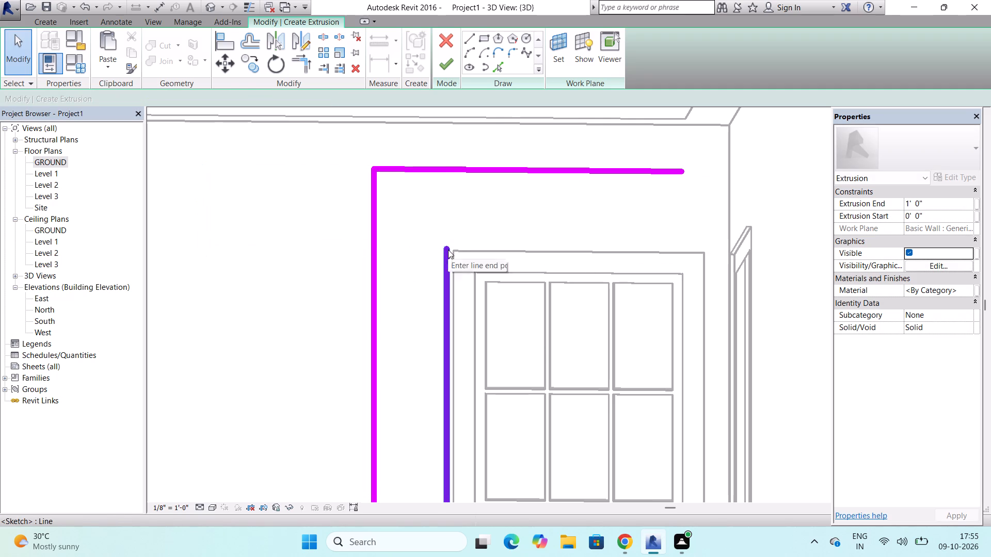
Stretch the upper end of the inner vertical line to a length of about 8'-4".
click(448, 250)
drag(447, 248, 447, 242)
Sketch a horizontal line about 3'-3" long over the window, from the inner vertical line's upper end to the side wall's inner face.
click(467, 37)
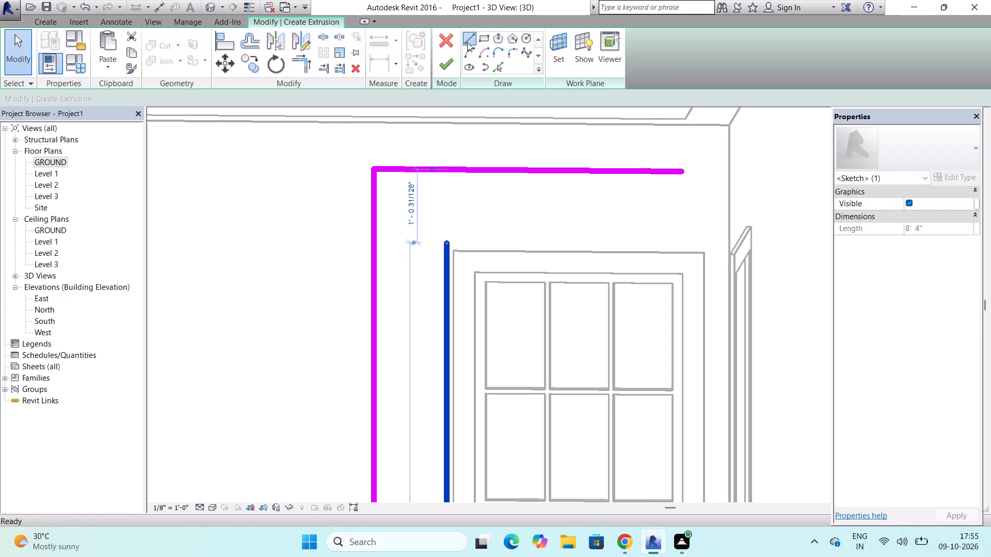
click(446, 243)
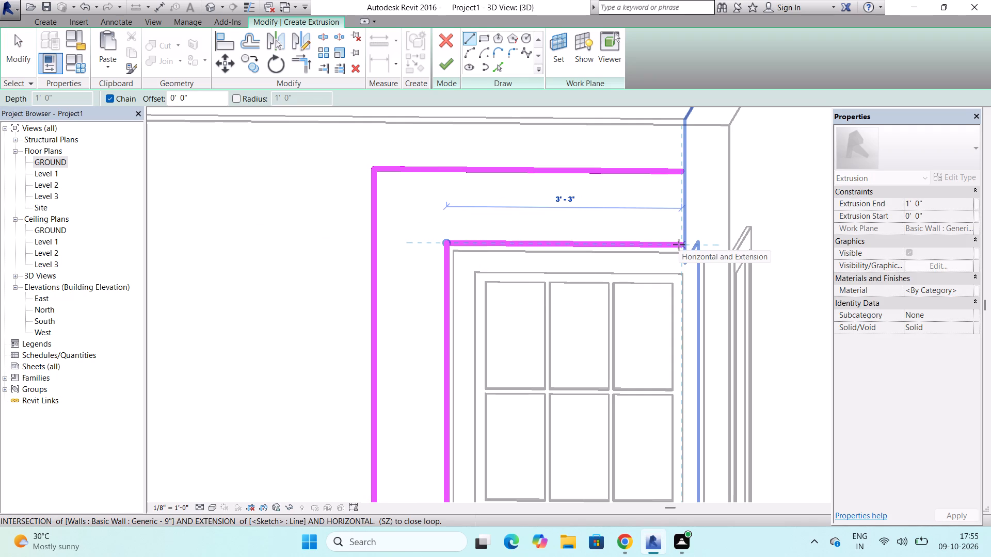
click(679, 244)
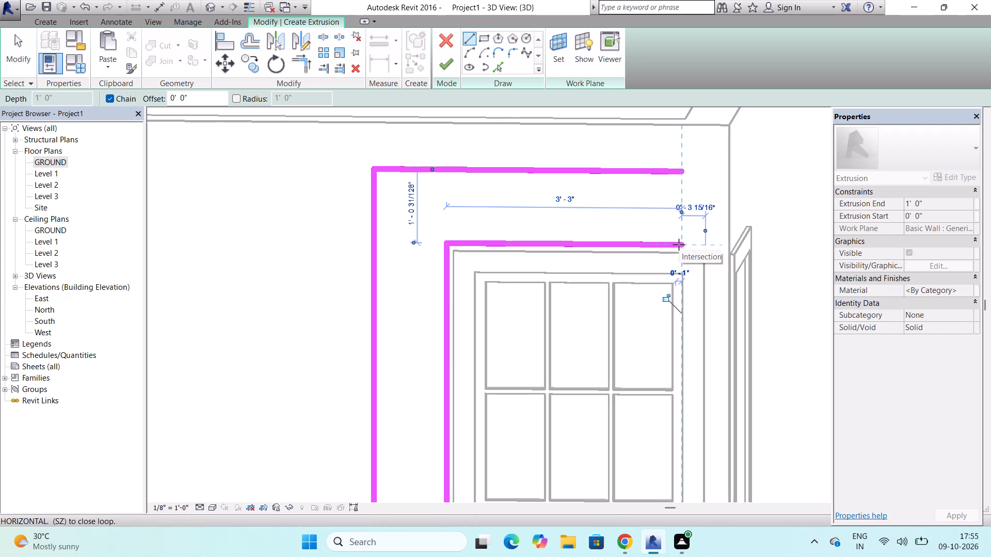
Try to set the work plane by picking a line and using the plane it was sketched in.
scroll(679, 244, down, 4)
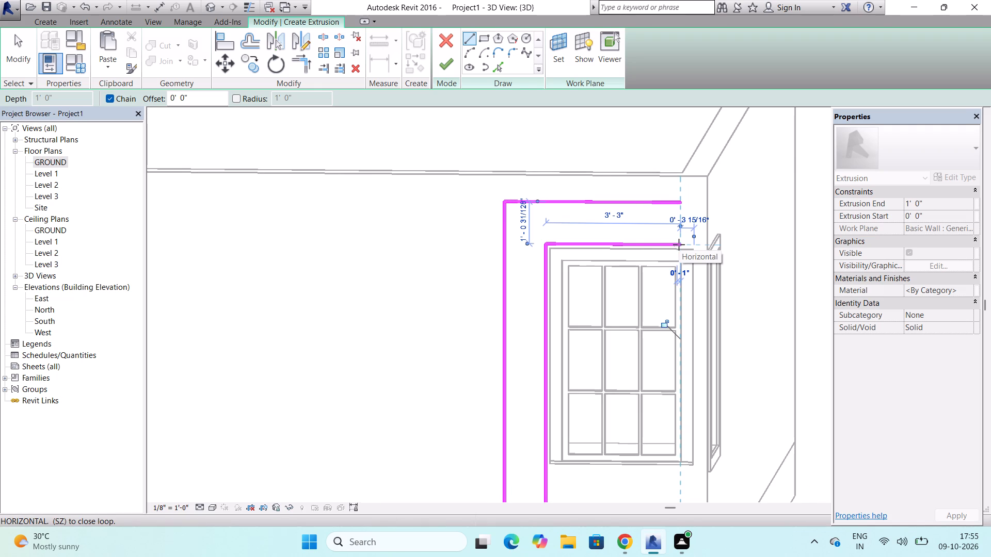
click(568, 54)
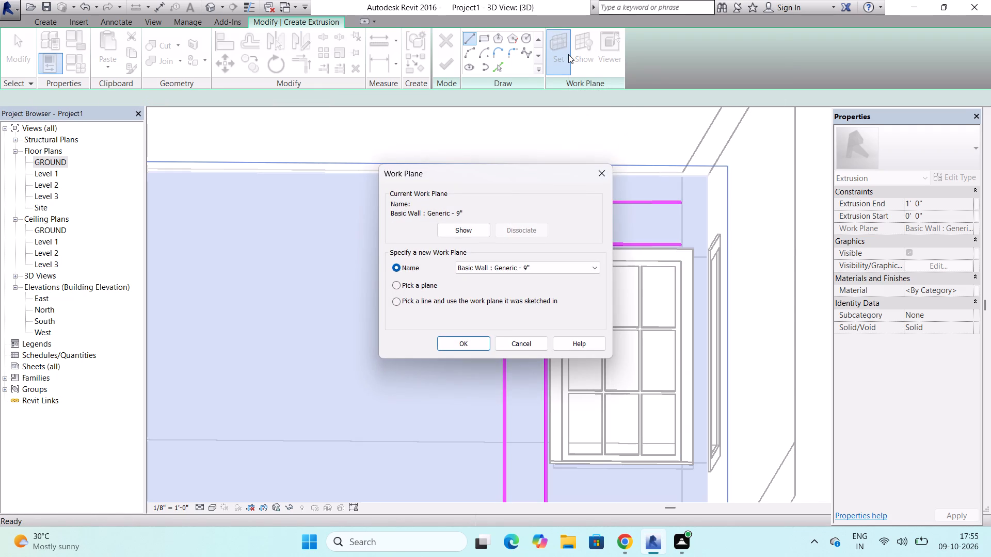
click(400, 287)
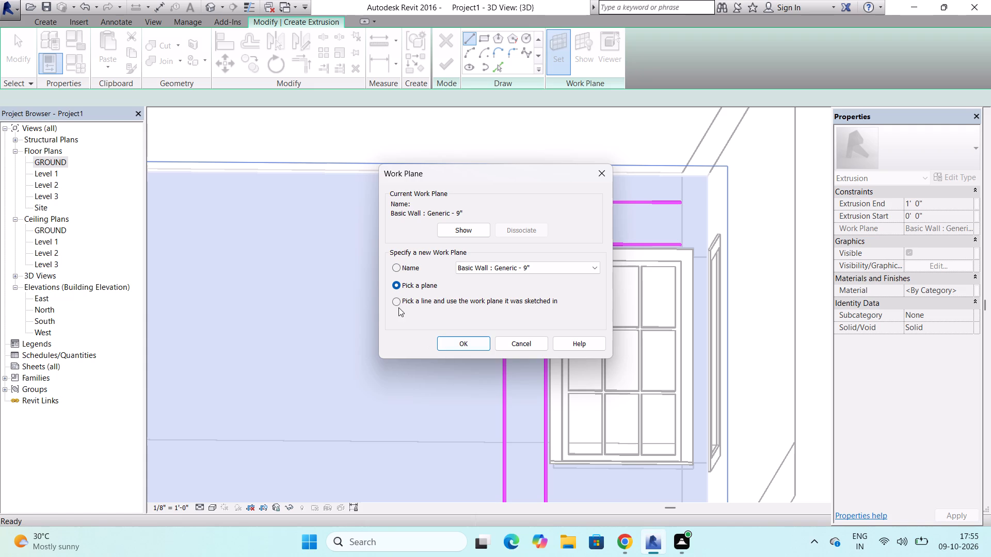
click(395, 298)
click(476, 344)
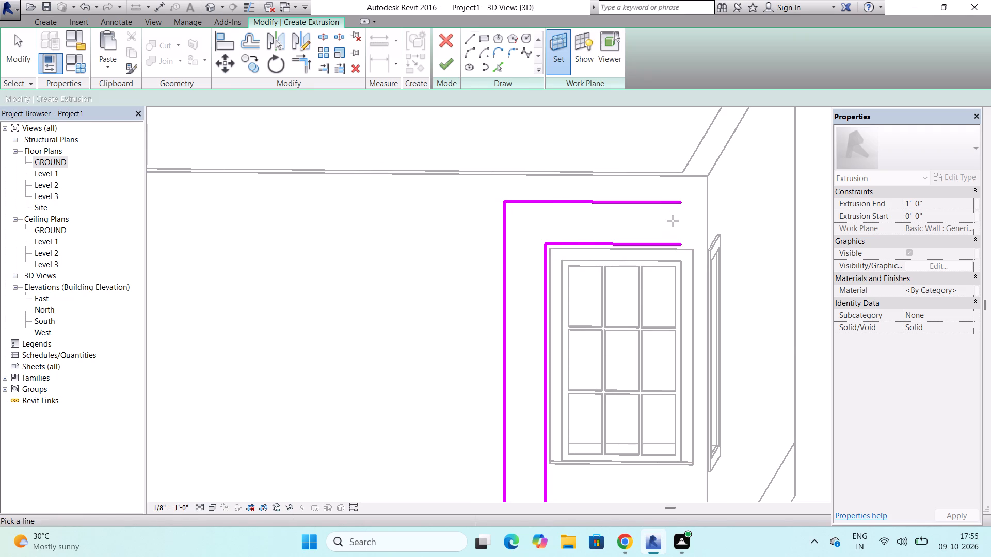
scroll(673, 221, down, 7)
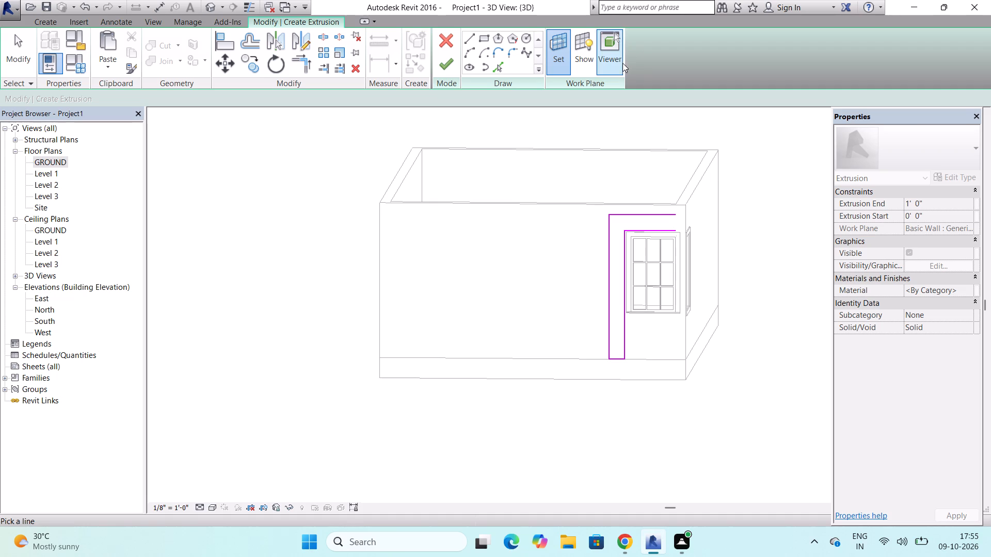
Show the active work plane grid on the front wall and dismiss the Work Plane settings.
click(589, 59)
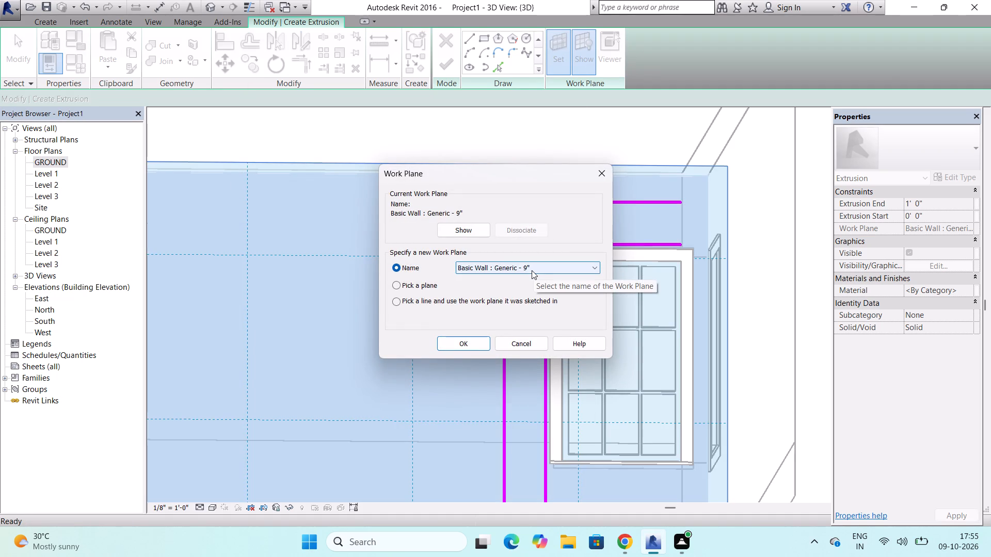
key(Escape)
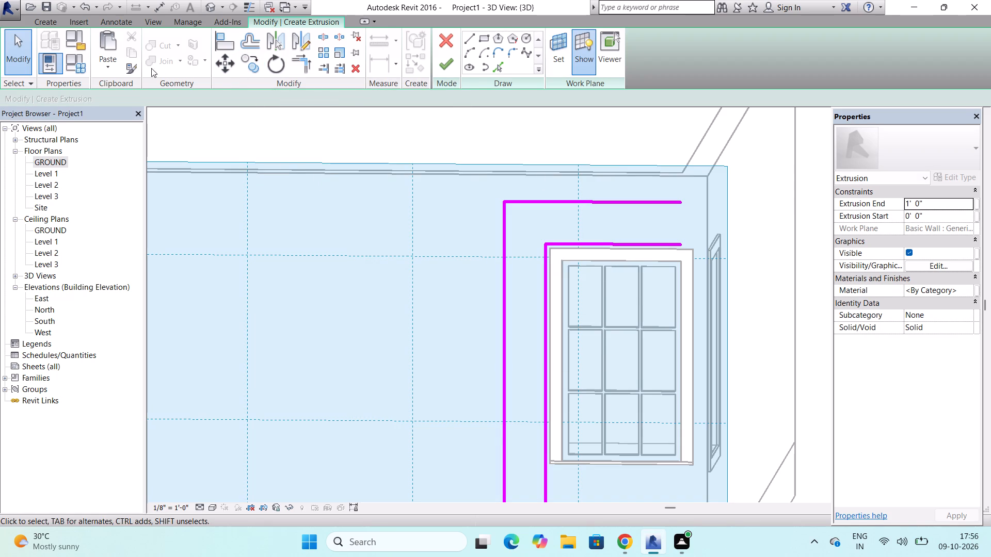
Shrink the work plane grid's edge at the corner so it meets the open ends of the profile's horizontal lines.
scroll(196, 137, down, 4)
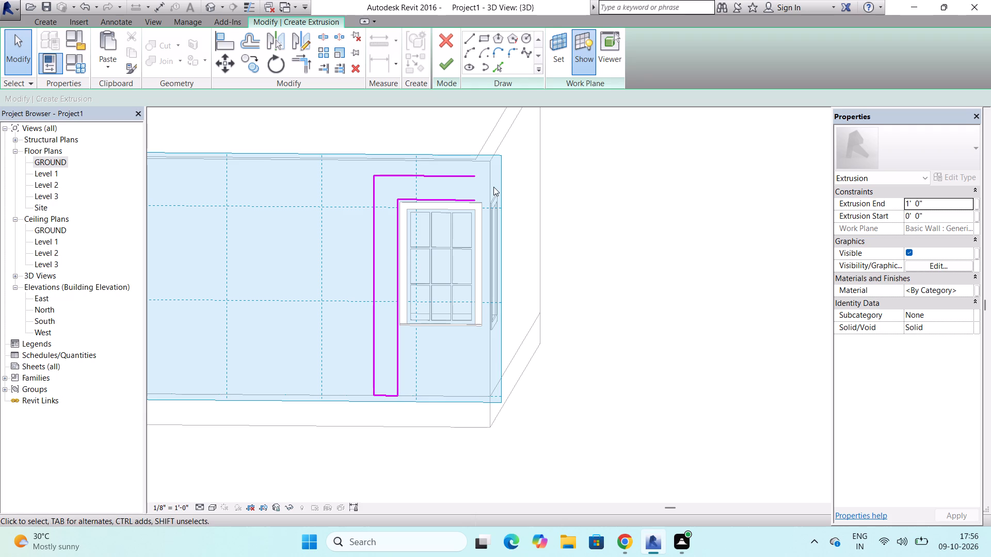
drag(502, 190, 490, 190)
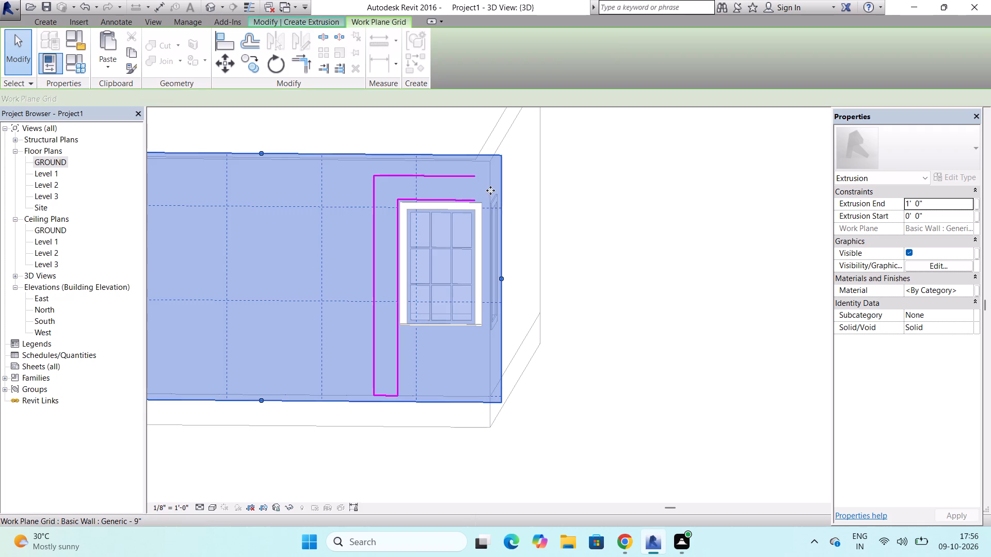
drag(490, 190, 487, 191)
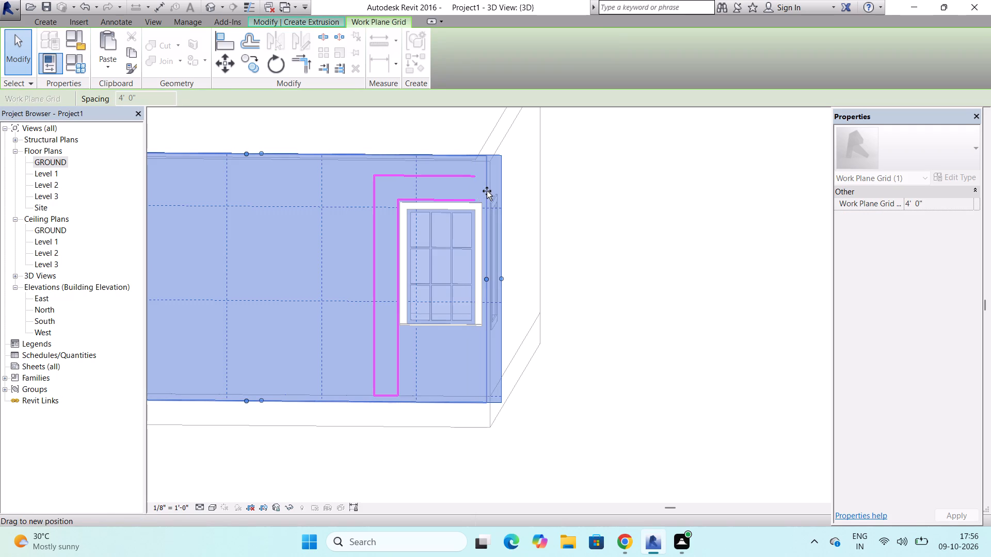
drag(487, 191, 476, 191)
scroll(476, 191, up, 2)
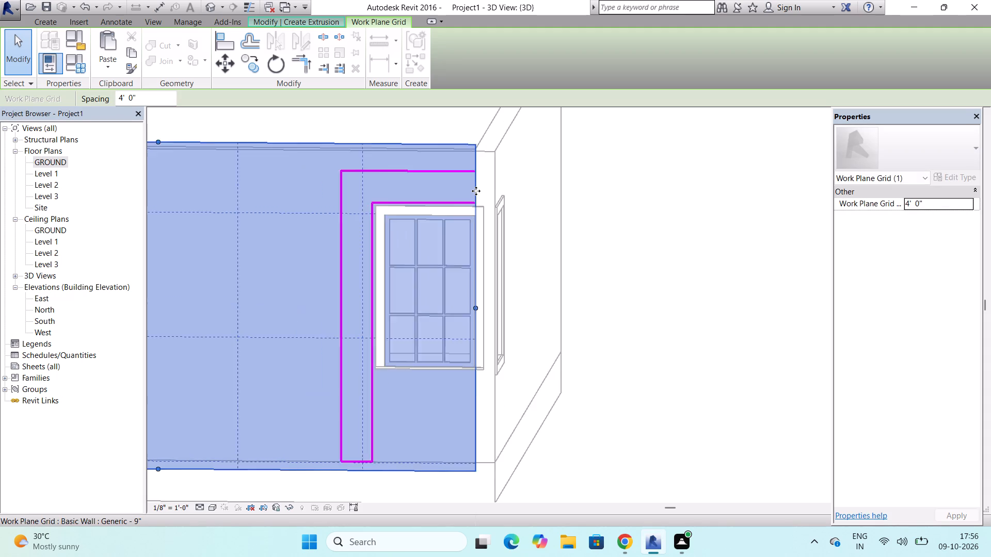
scroll(476, 191, up, 2)
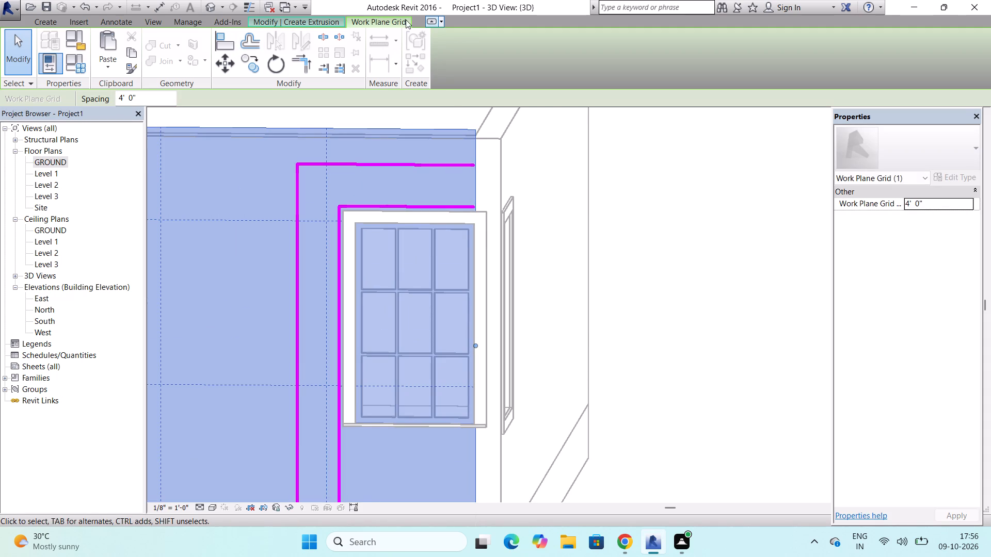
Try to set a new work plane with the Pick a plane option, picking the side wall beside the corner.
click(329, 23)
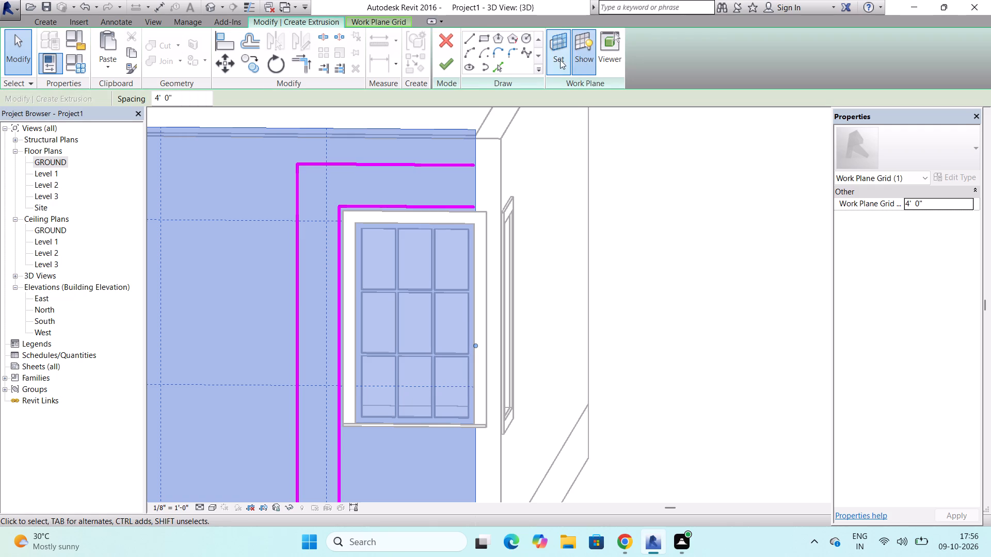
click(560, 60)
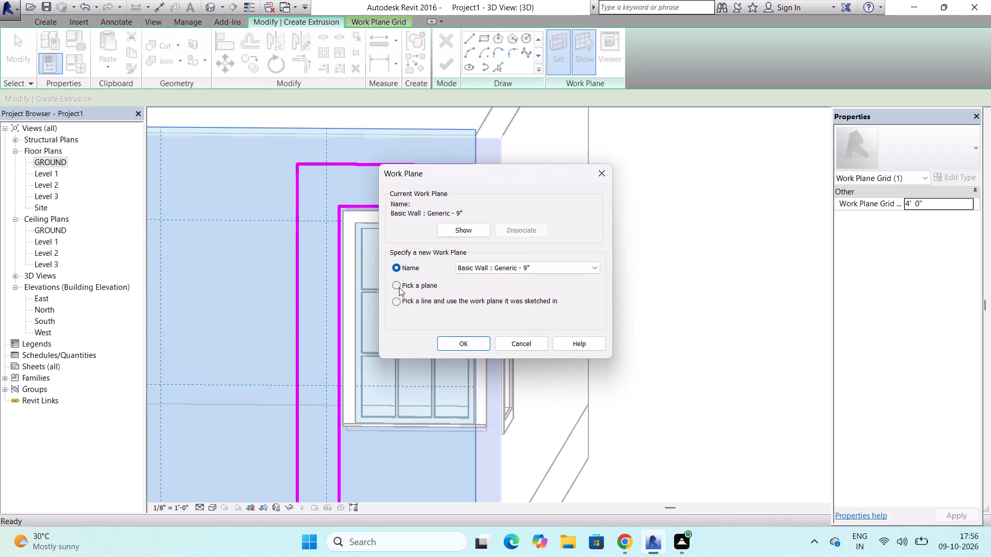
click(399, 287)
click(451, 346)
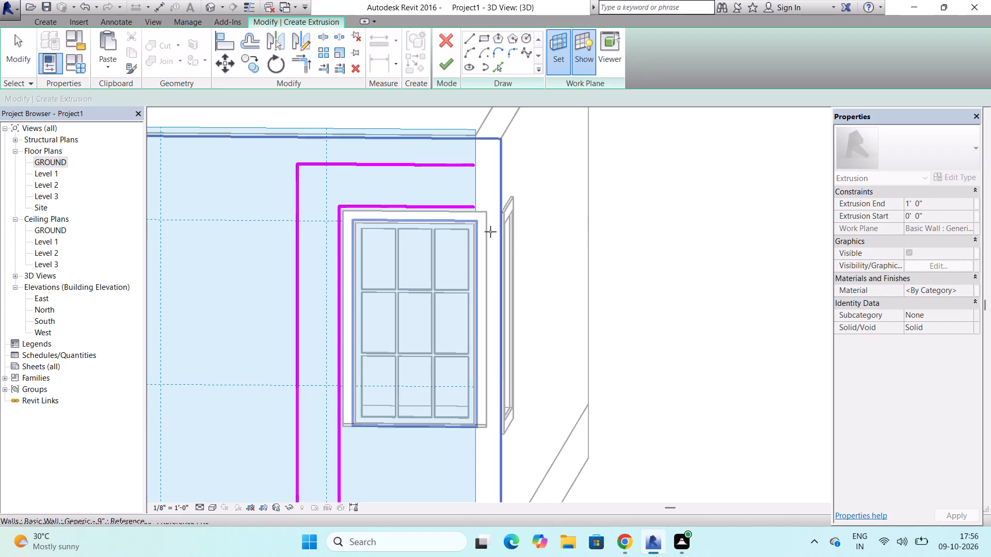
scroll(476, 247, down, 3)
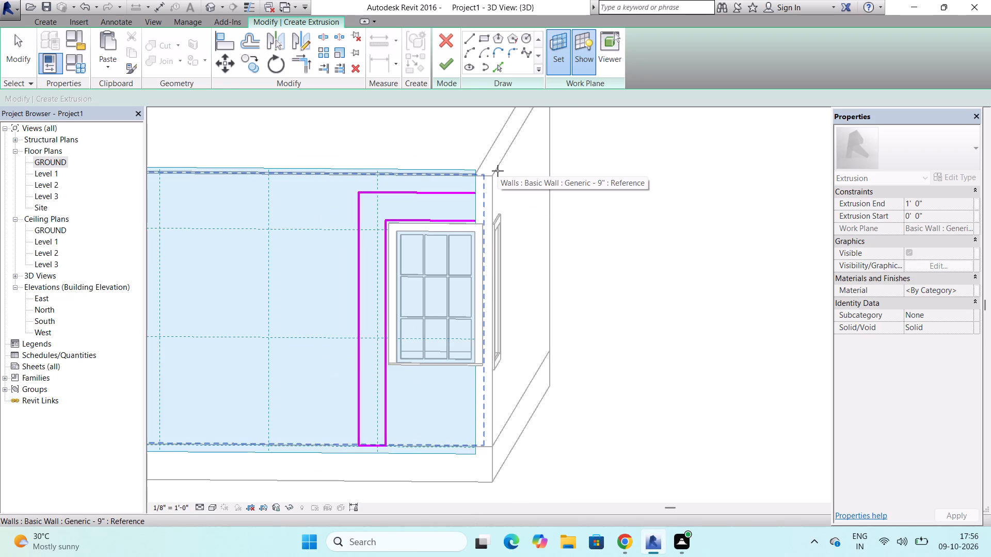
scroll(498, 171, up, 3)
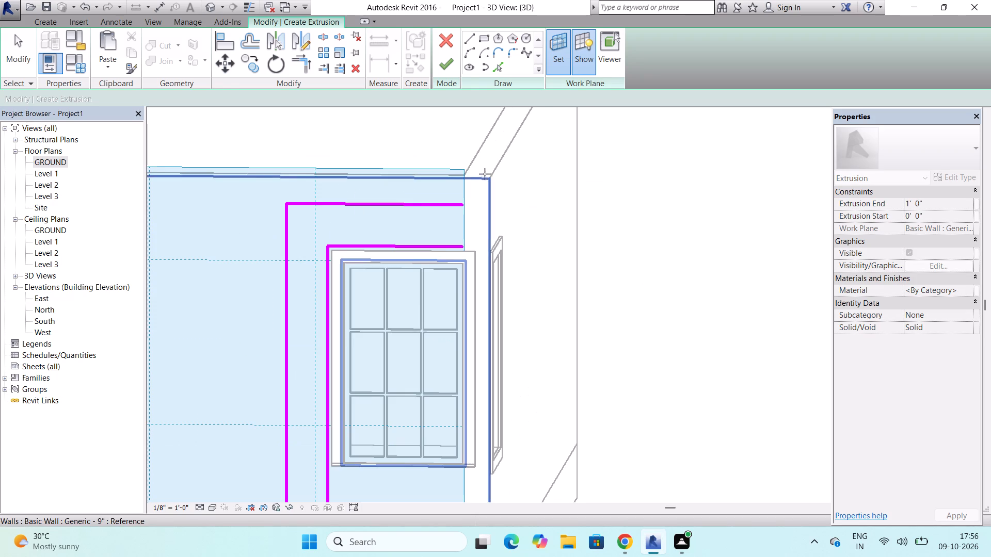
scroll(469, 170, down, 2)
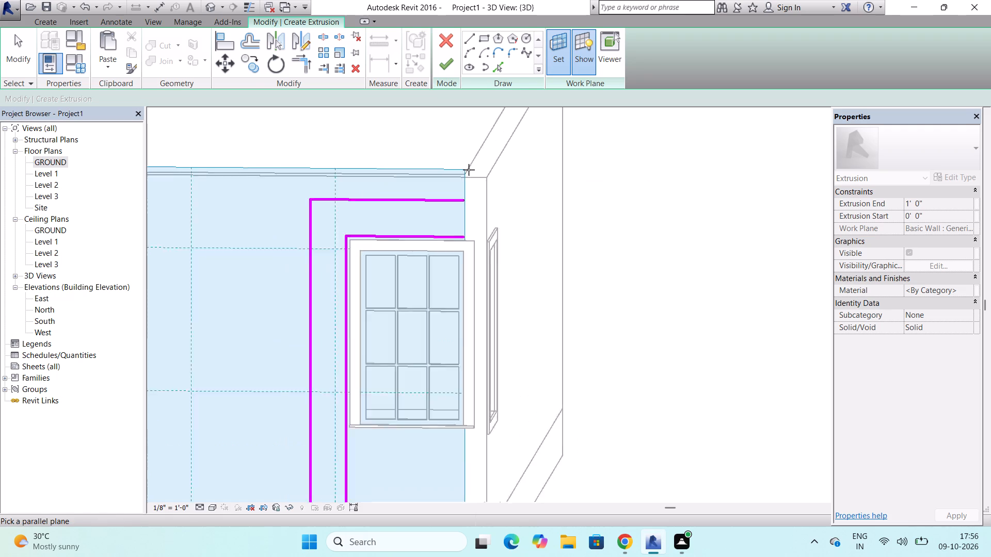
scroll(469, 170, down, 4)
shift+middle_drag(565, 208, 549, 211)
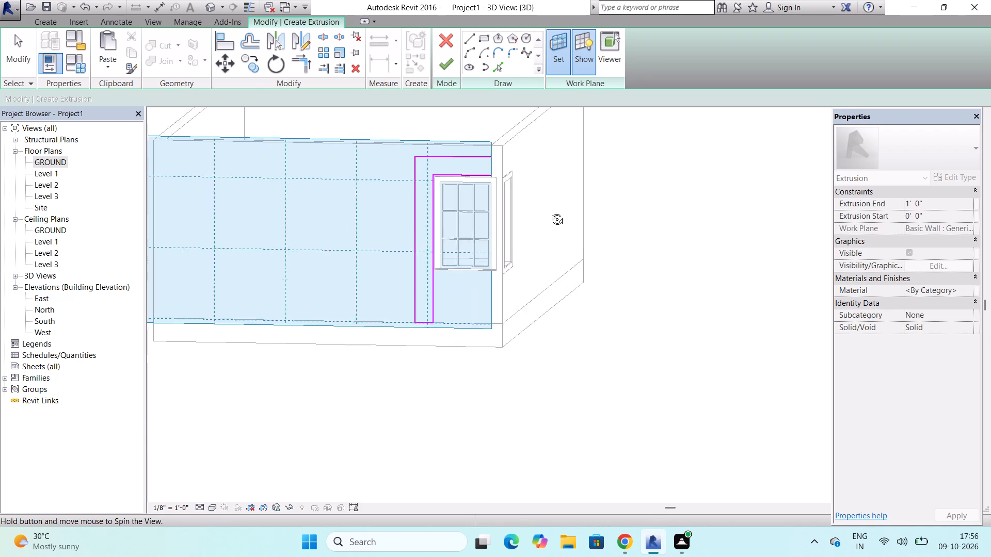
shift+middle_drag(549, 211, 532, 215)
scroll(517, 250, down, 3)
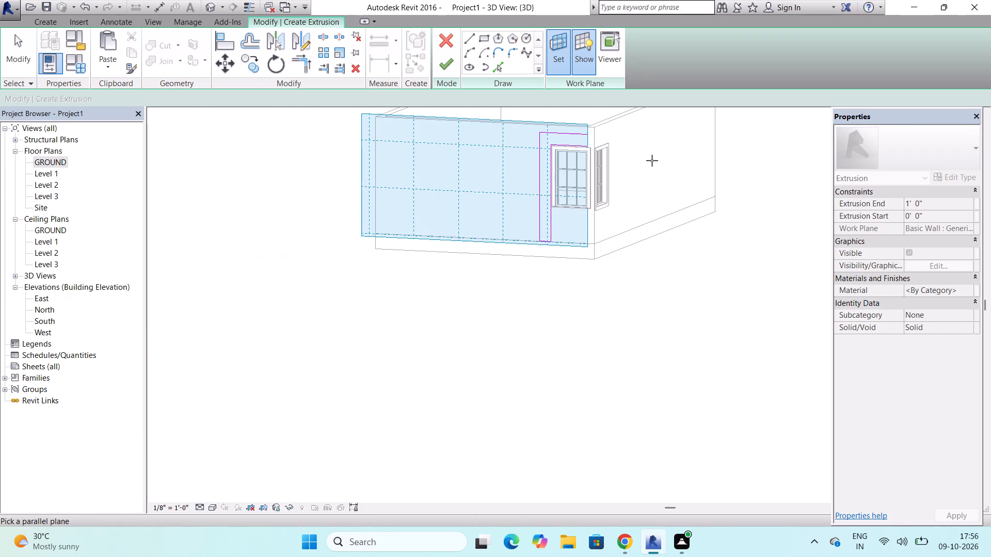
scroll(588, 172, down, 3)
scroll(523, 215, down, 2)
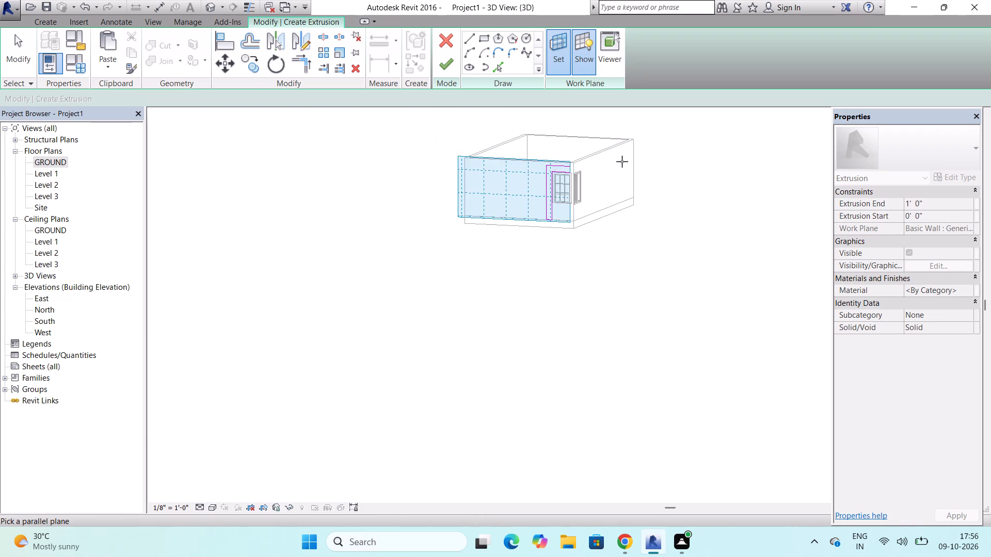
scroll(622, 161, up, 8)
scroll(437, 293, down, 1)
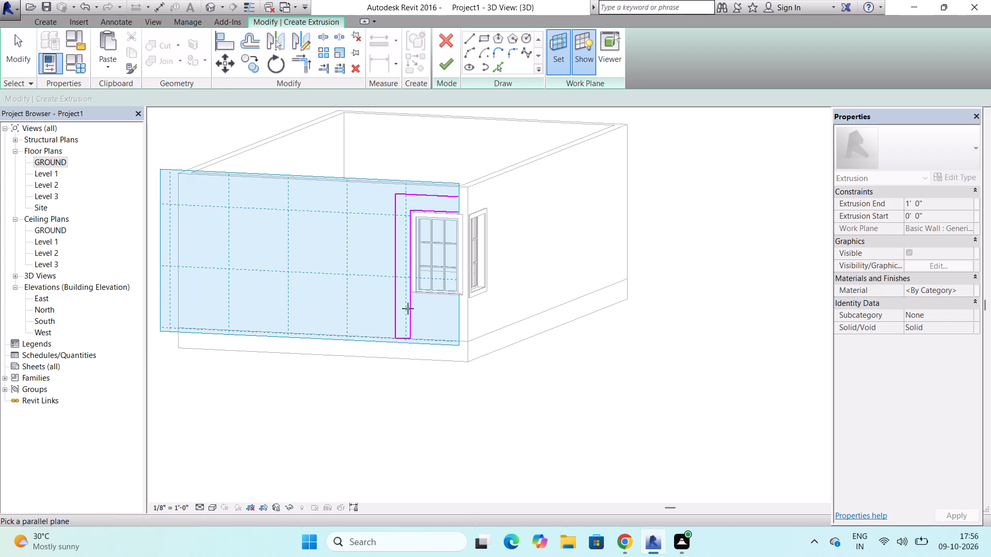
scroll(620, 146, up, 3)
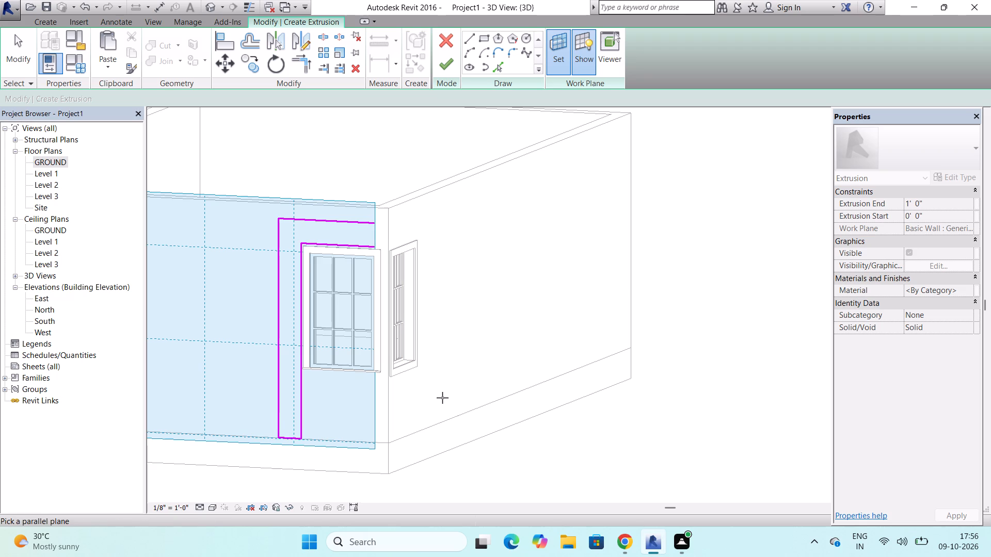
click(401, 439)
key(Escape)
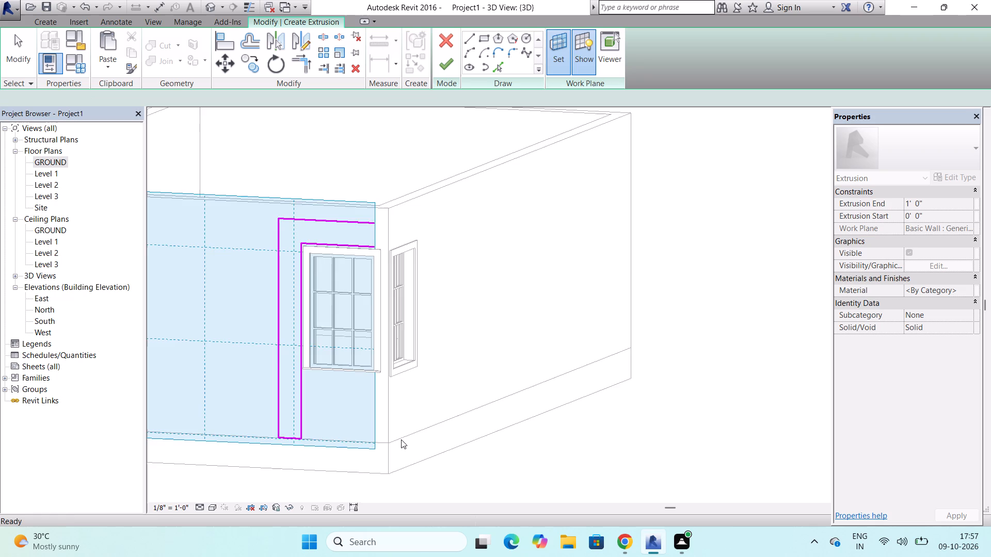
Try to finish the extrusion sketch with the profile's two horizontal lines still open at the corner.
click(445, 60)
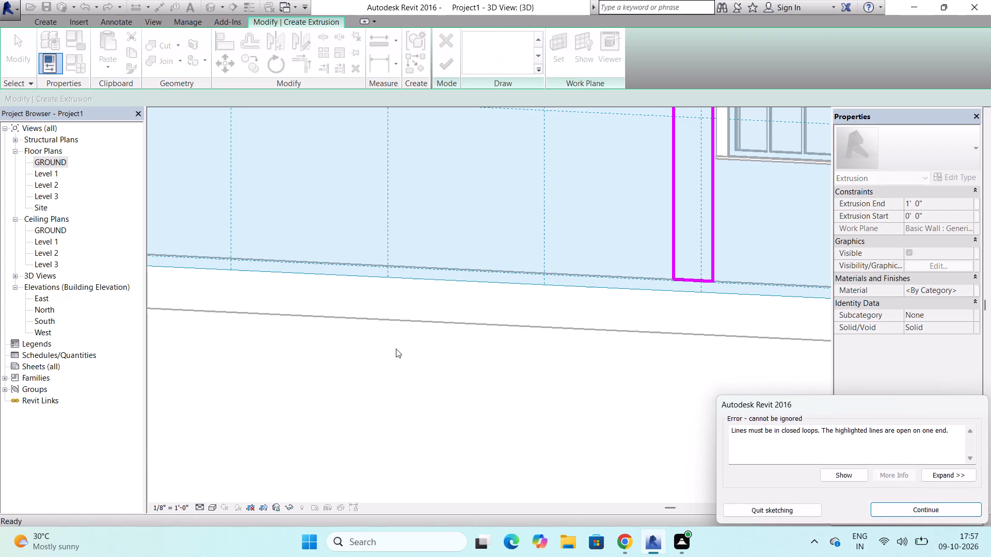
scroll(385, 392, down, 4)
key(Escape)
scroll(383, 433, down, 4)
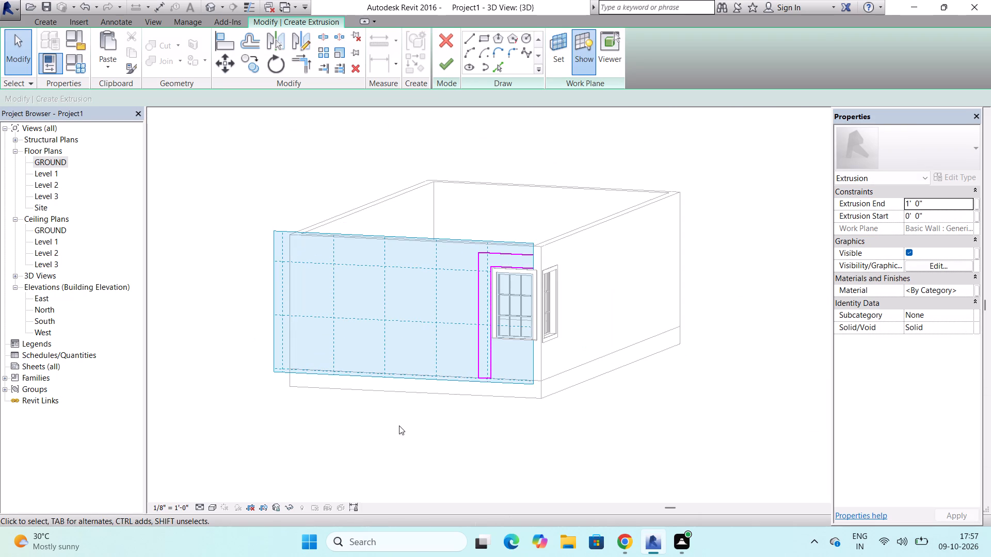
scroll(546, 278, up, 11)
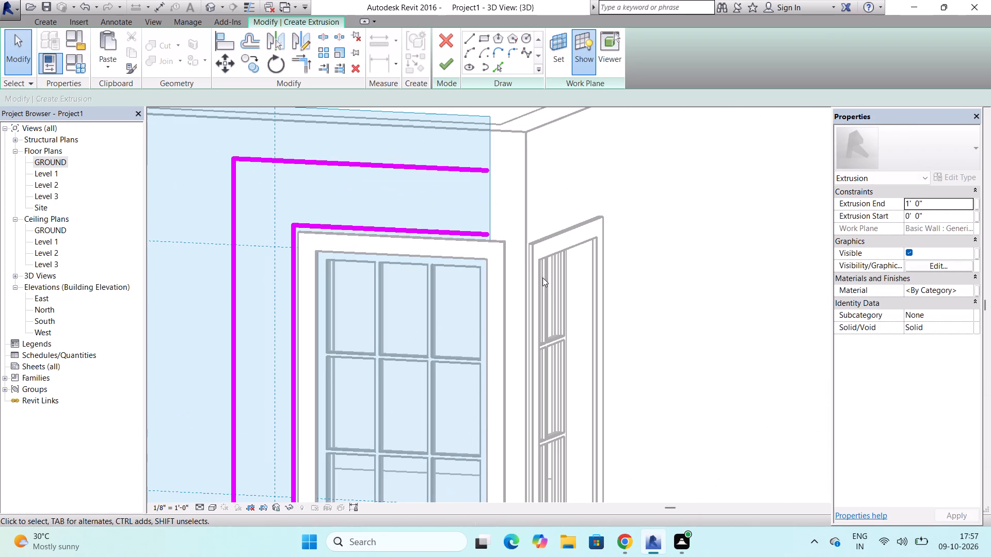
Stretch the work plane grid's edge from the profile's open ends out to the building's outer corner.
click(527, 228)
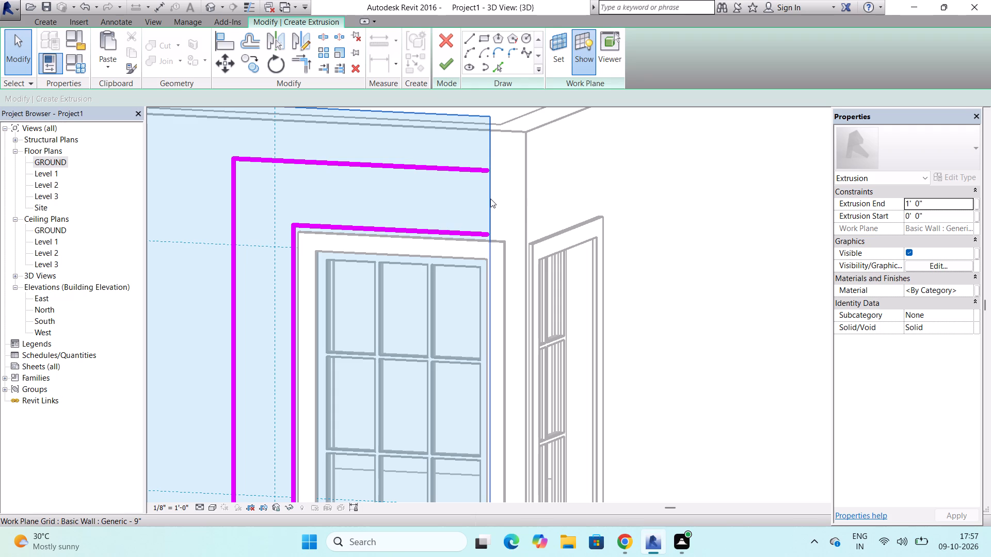
click(490, 199)
scroll(490, 199, down, 4)
scroll(488, 366, up, 3)
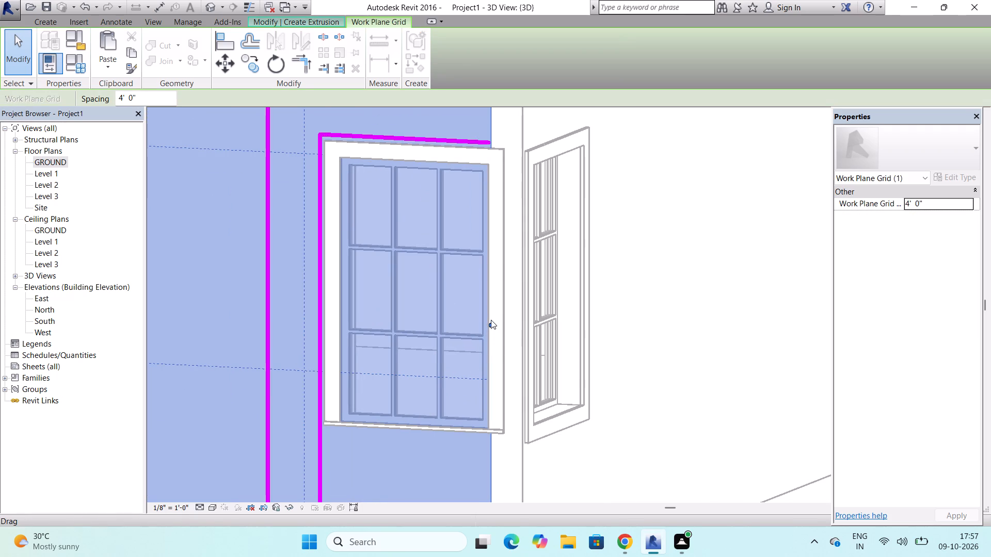
drag(491, 324, 509, 321)
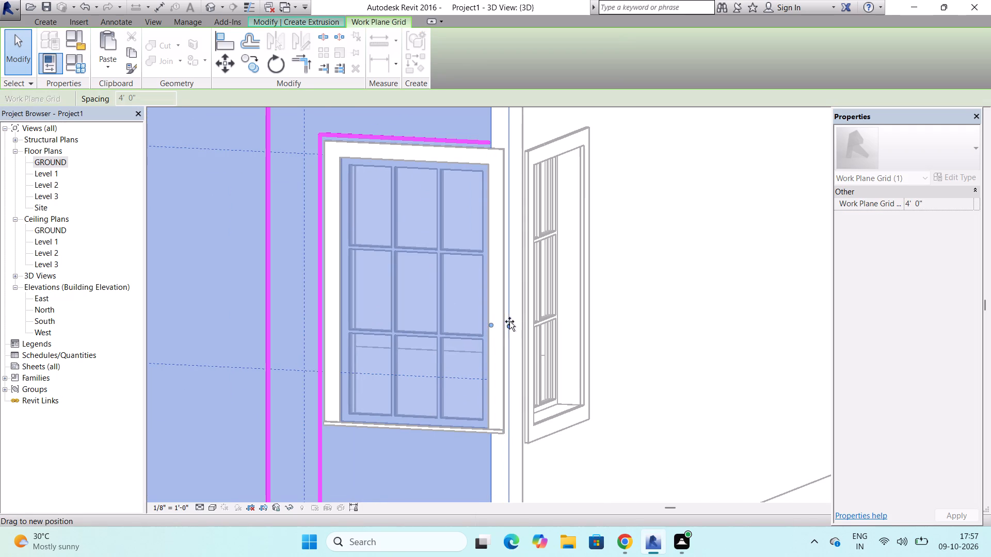
drag(509, 321, 524, 323)
scroll(475, 326, down, 6)
key(Escape)
key(Escape)
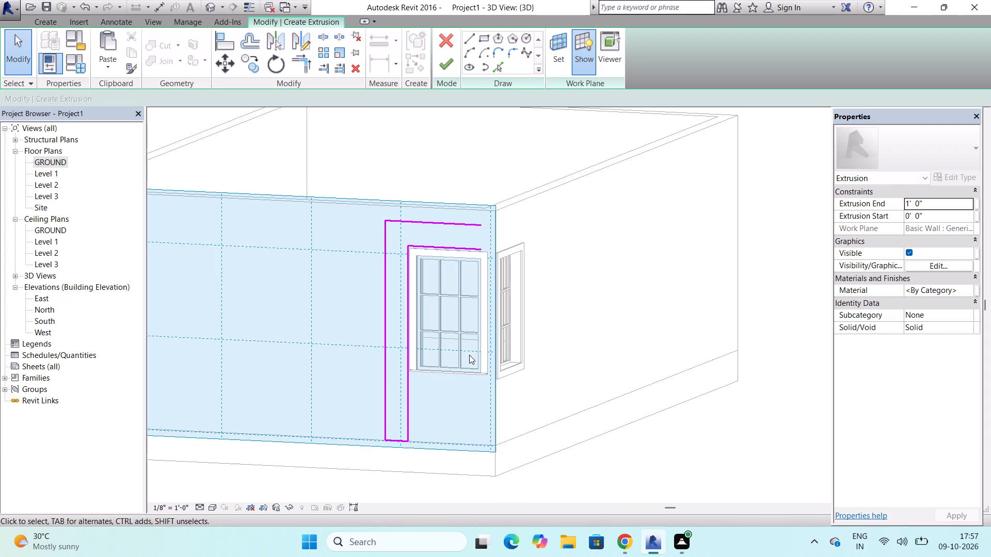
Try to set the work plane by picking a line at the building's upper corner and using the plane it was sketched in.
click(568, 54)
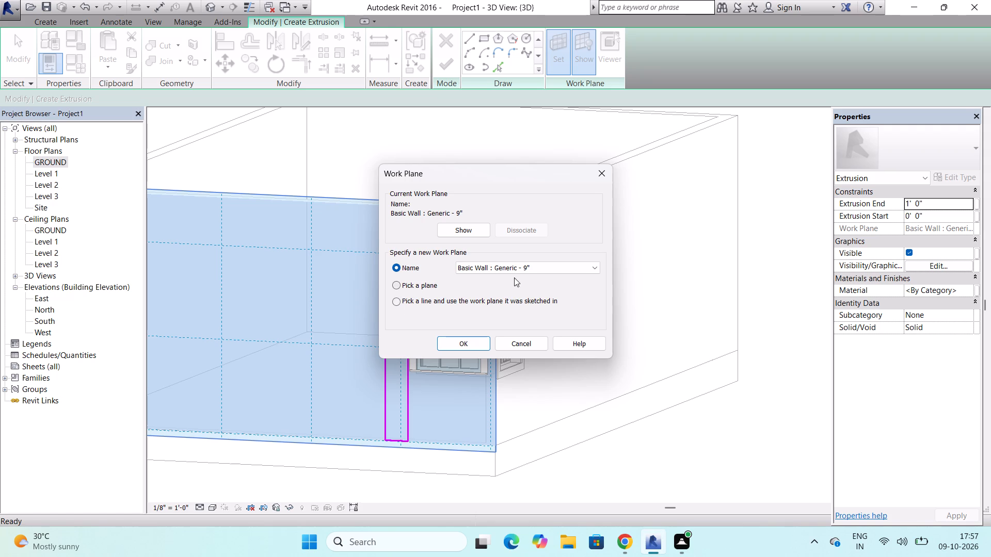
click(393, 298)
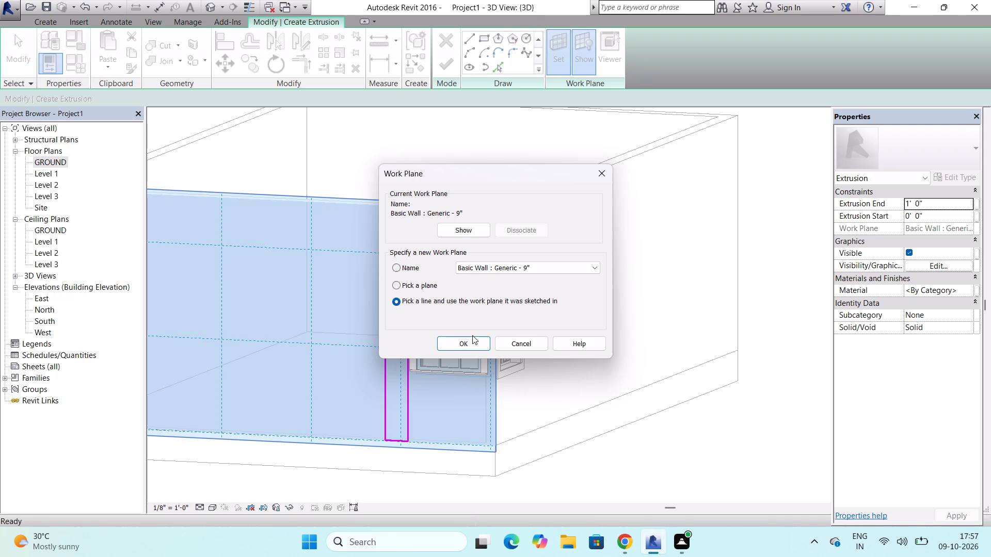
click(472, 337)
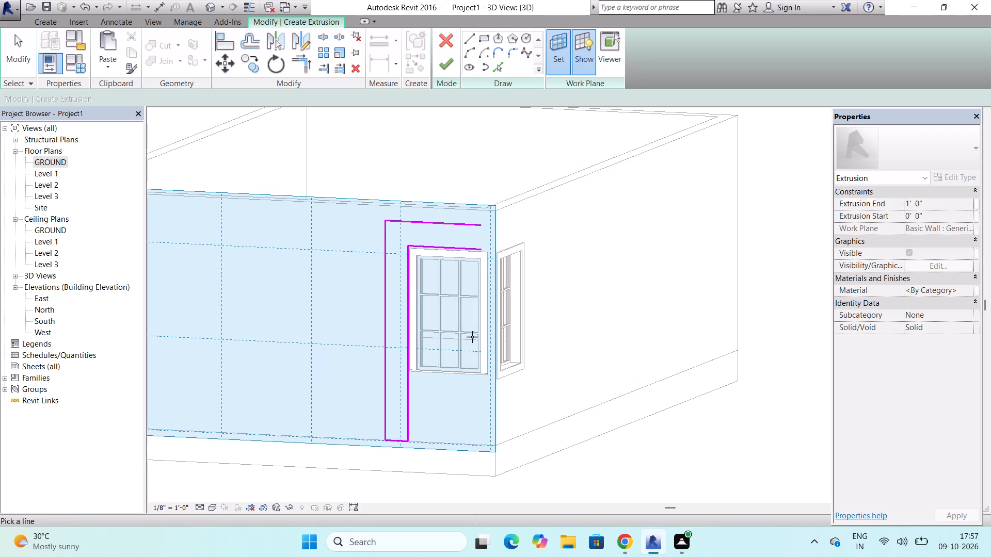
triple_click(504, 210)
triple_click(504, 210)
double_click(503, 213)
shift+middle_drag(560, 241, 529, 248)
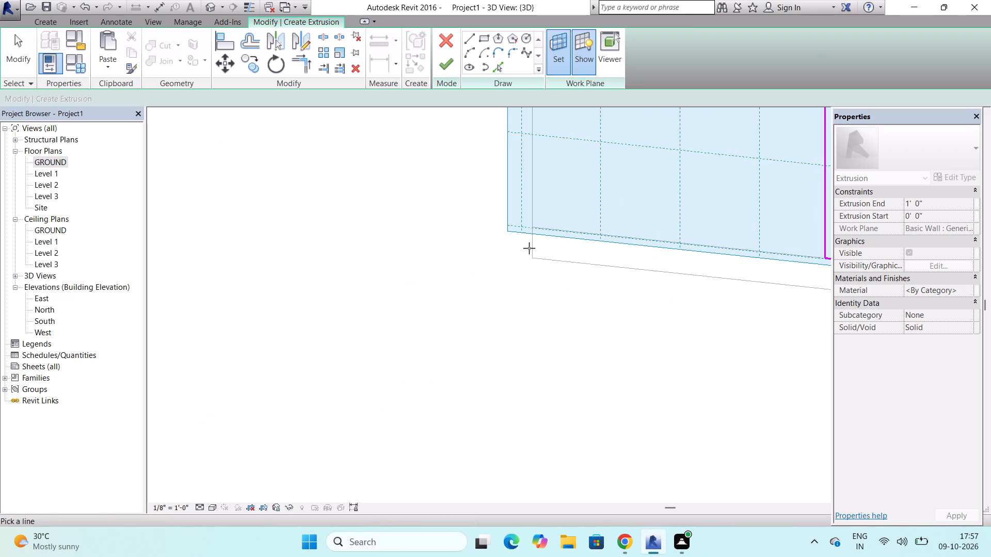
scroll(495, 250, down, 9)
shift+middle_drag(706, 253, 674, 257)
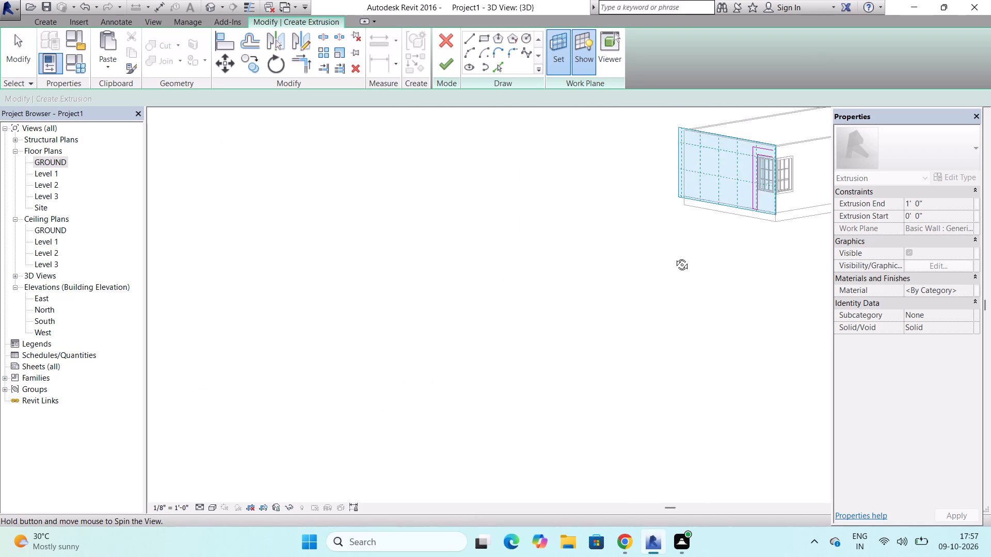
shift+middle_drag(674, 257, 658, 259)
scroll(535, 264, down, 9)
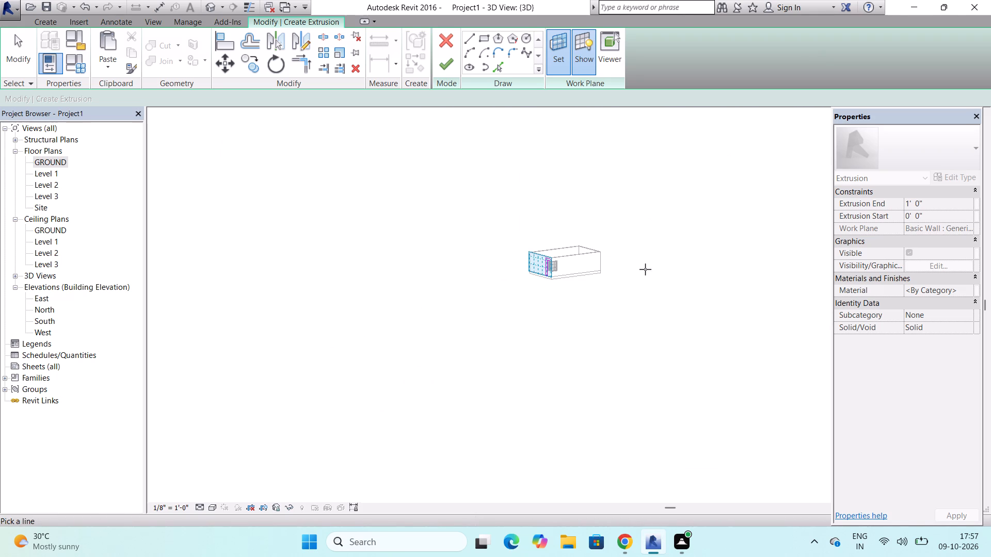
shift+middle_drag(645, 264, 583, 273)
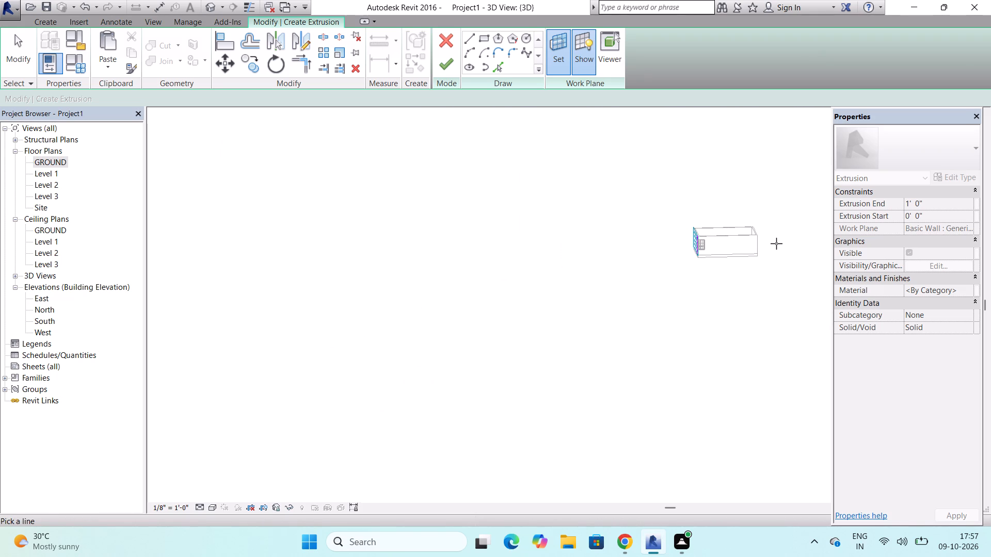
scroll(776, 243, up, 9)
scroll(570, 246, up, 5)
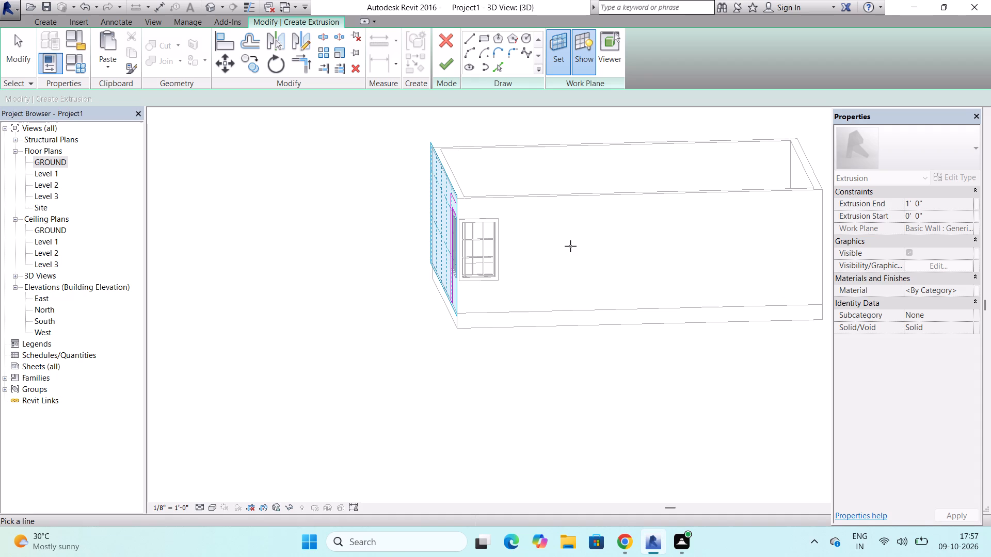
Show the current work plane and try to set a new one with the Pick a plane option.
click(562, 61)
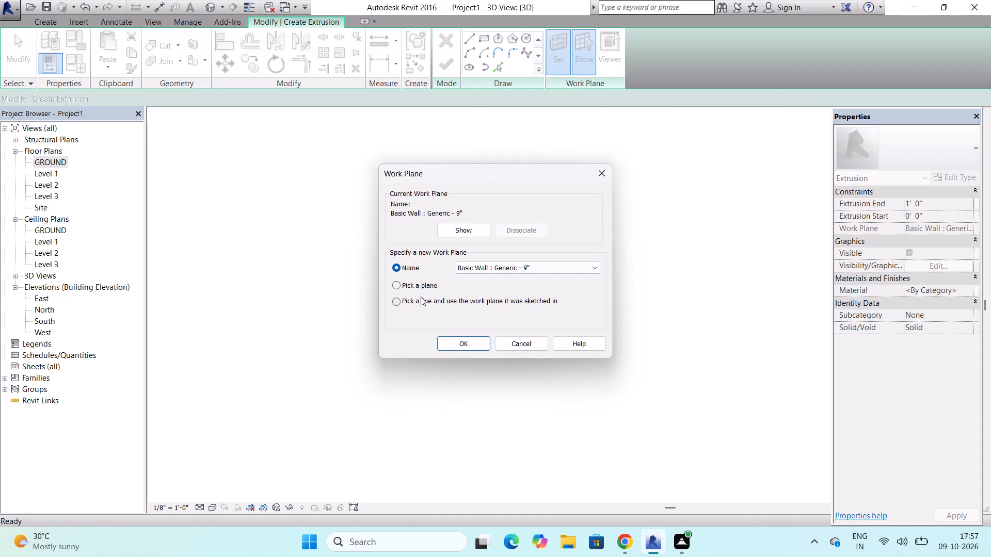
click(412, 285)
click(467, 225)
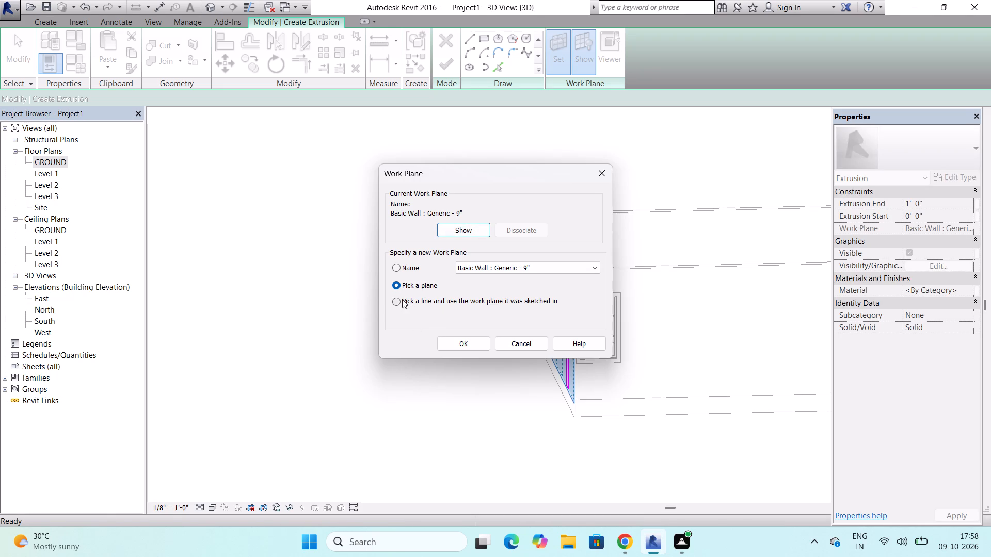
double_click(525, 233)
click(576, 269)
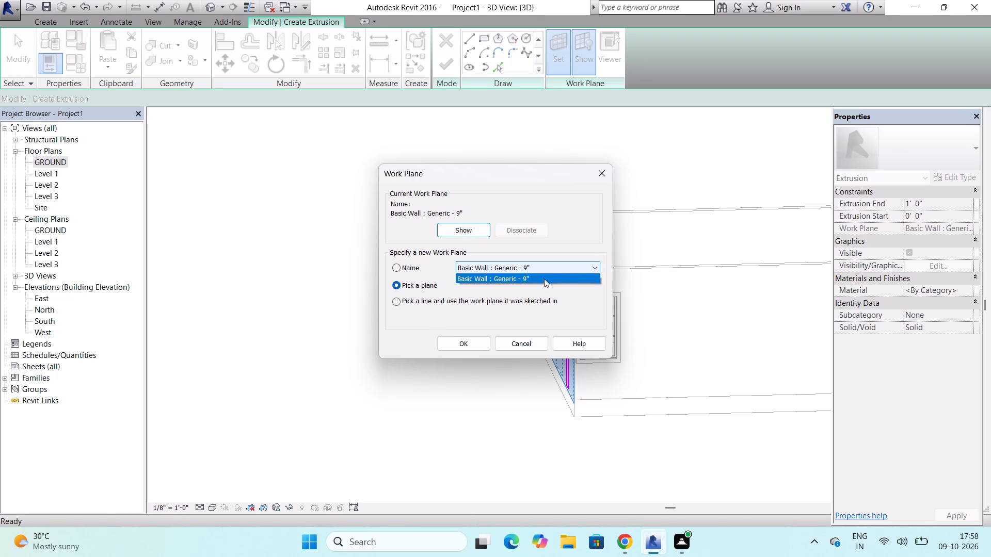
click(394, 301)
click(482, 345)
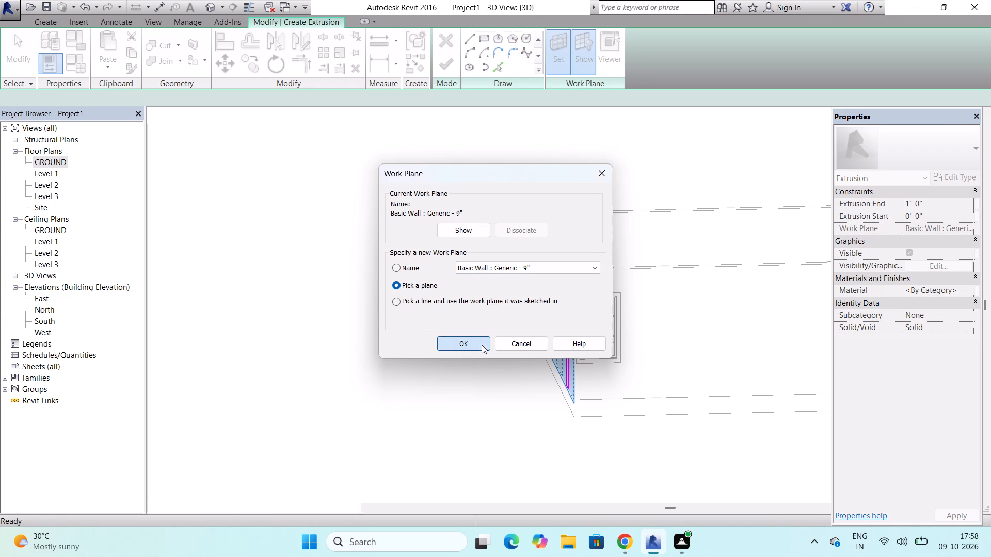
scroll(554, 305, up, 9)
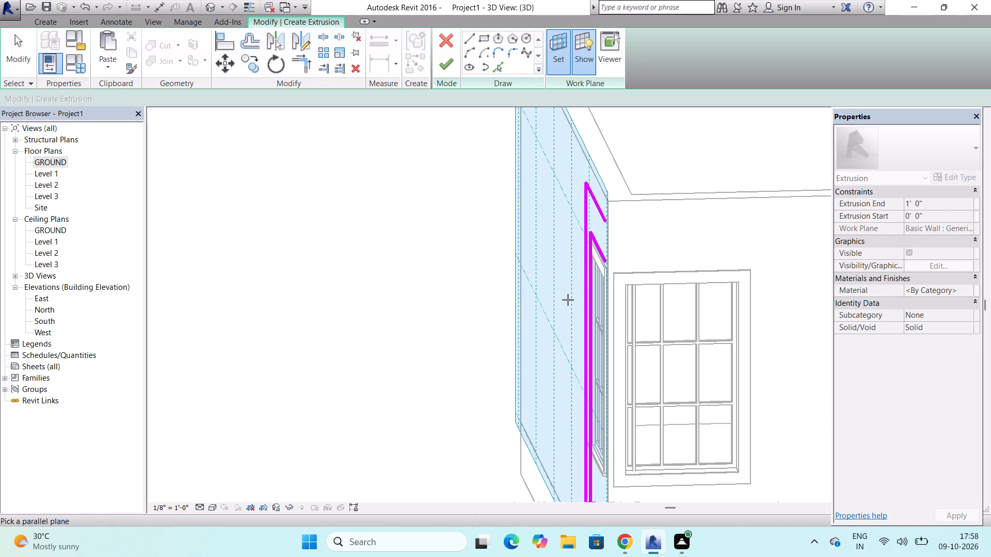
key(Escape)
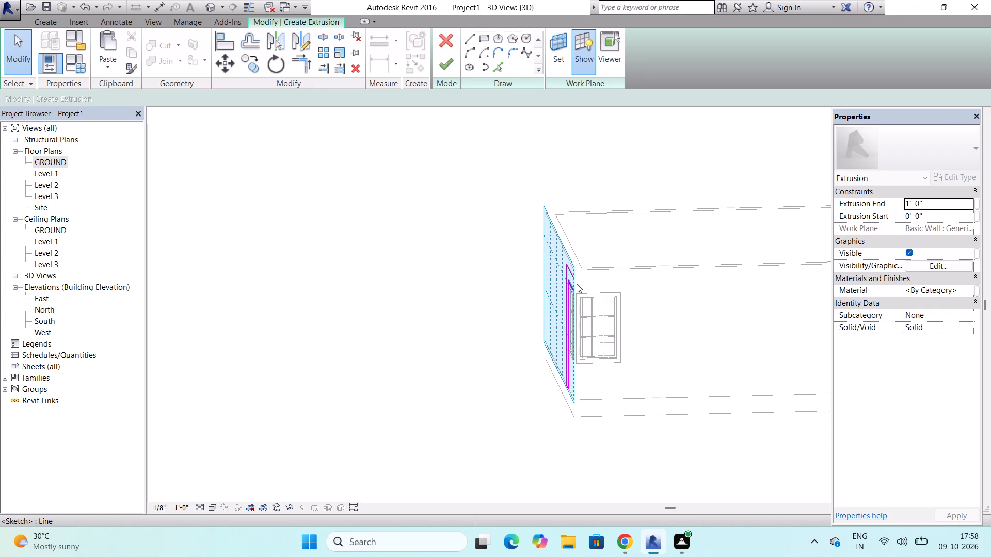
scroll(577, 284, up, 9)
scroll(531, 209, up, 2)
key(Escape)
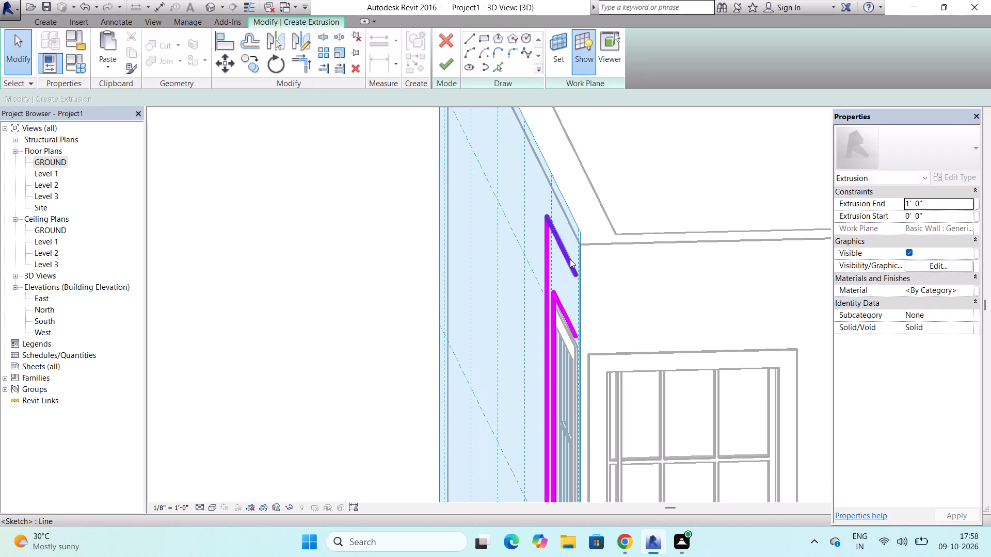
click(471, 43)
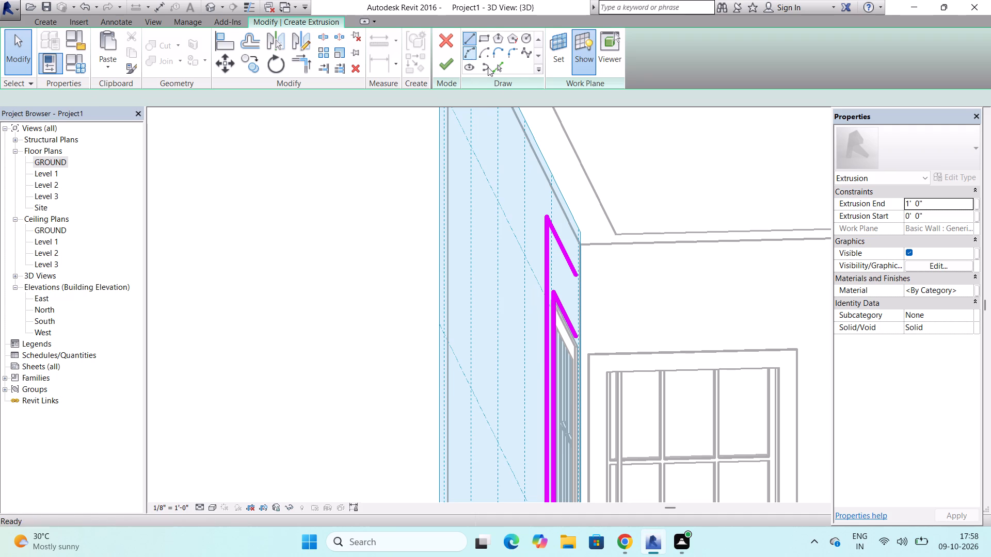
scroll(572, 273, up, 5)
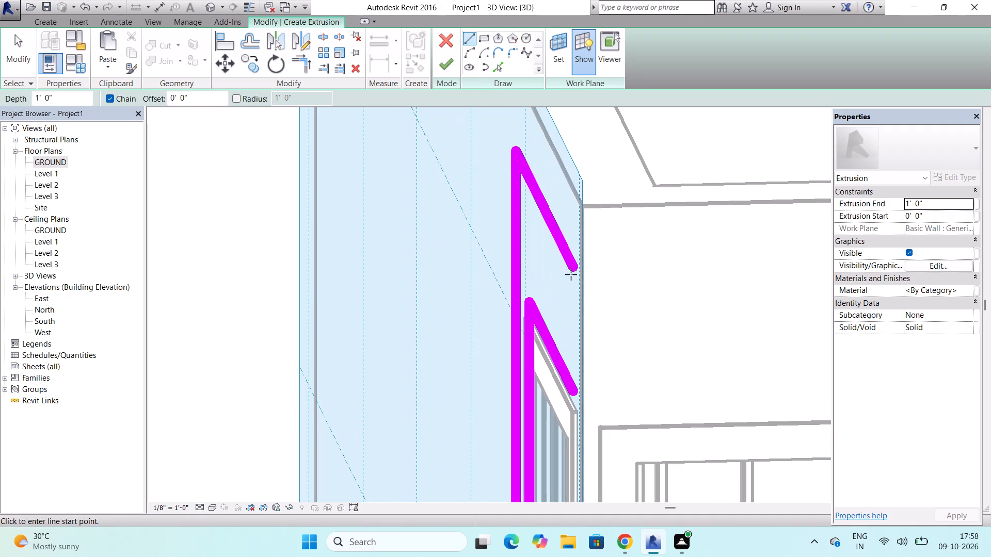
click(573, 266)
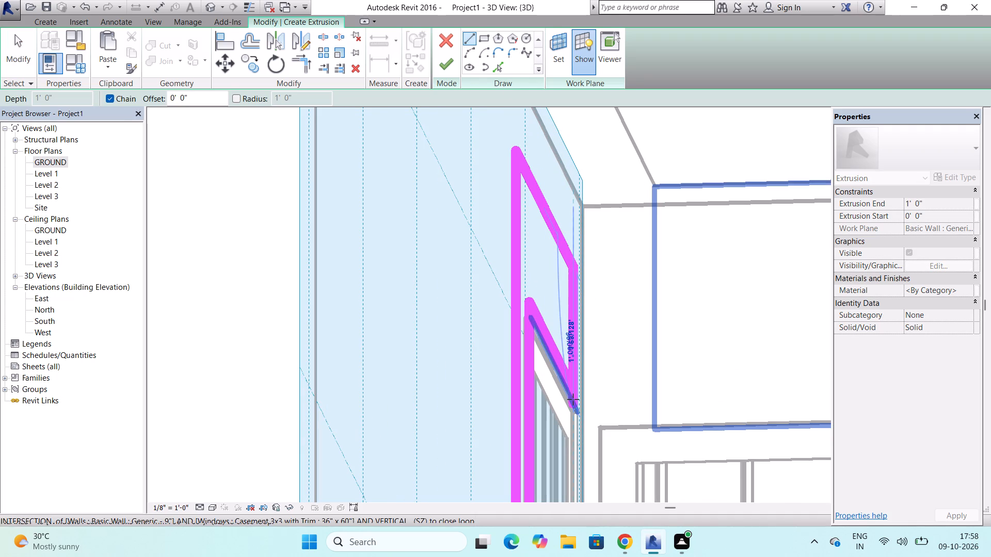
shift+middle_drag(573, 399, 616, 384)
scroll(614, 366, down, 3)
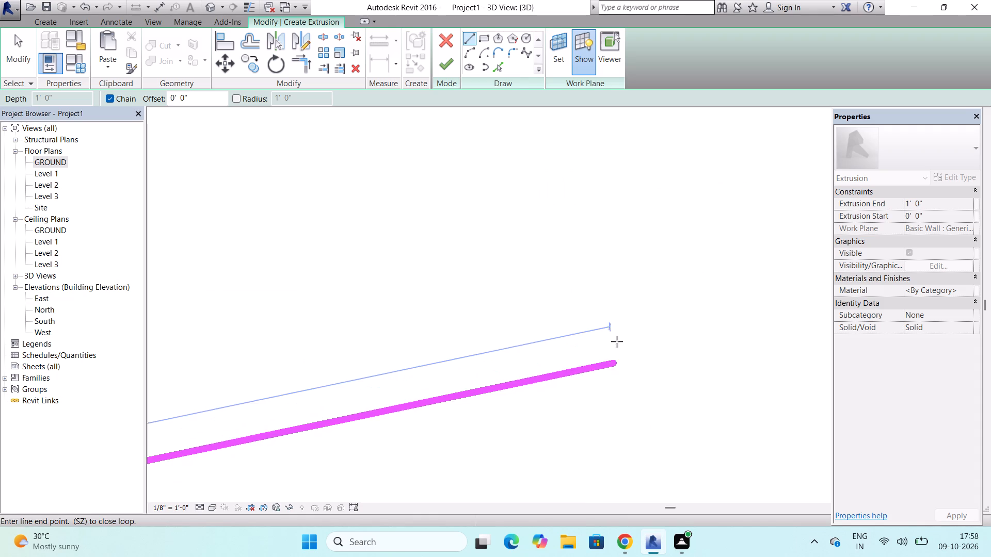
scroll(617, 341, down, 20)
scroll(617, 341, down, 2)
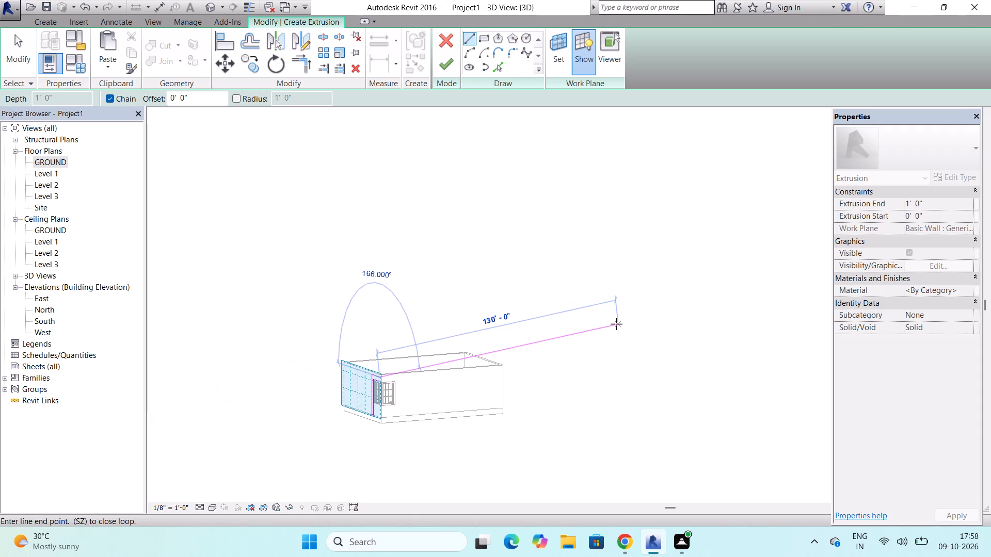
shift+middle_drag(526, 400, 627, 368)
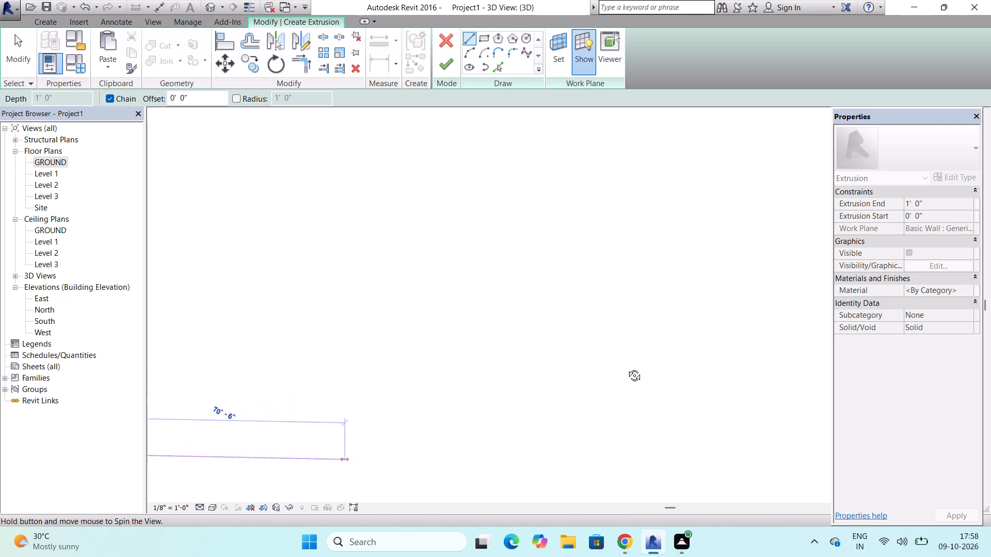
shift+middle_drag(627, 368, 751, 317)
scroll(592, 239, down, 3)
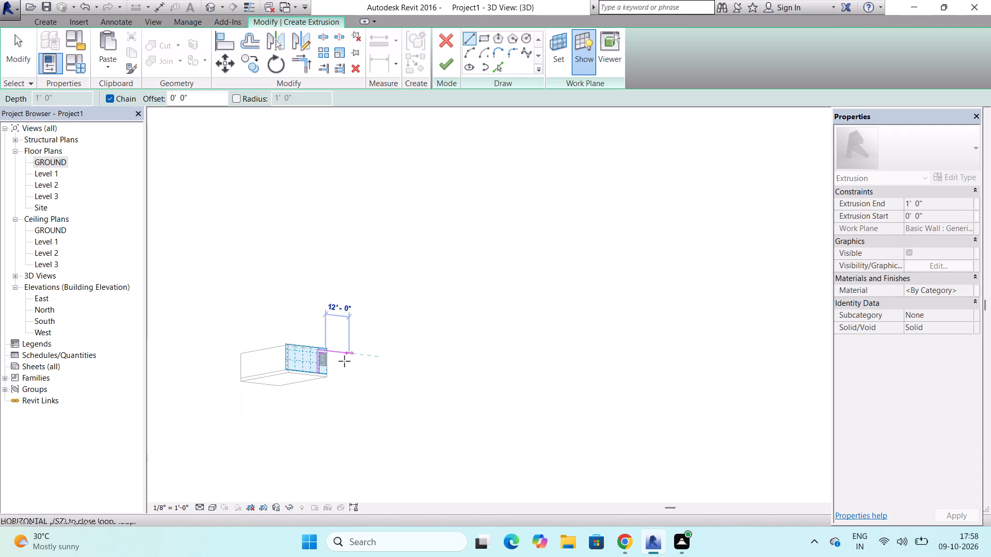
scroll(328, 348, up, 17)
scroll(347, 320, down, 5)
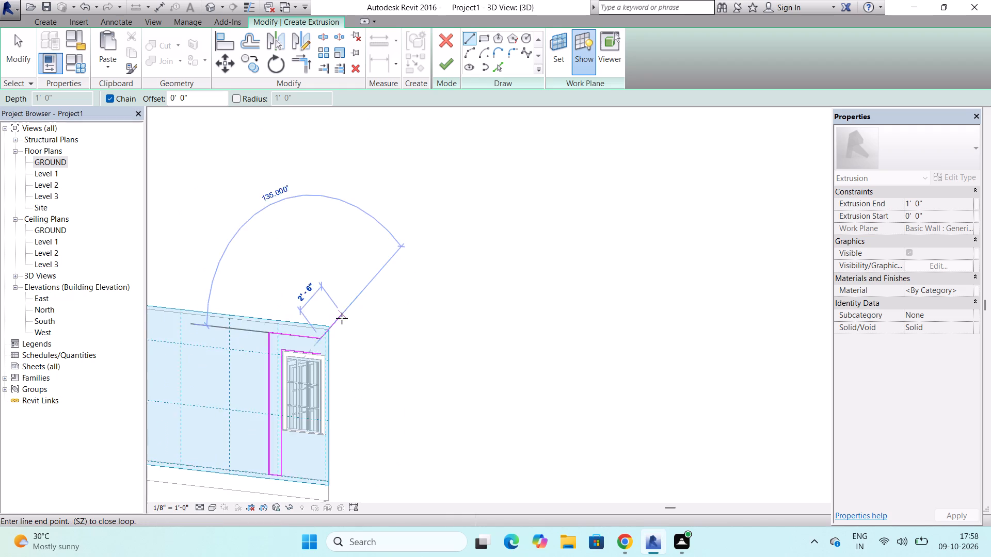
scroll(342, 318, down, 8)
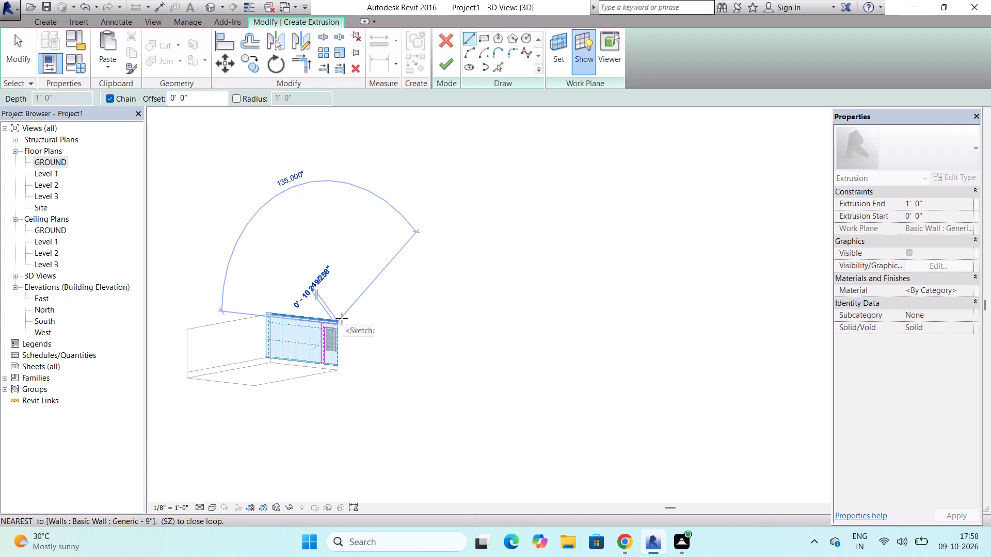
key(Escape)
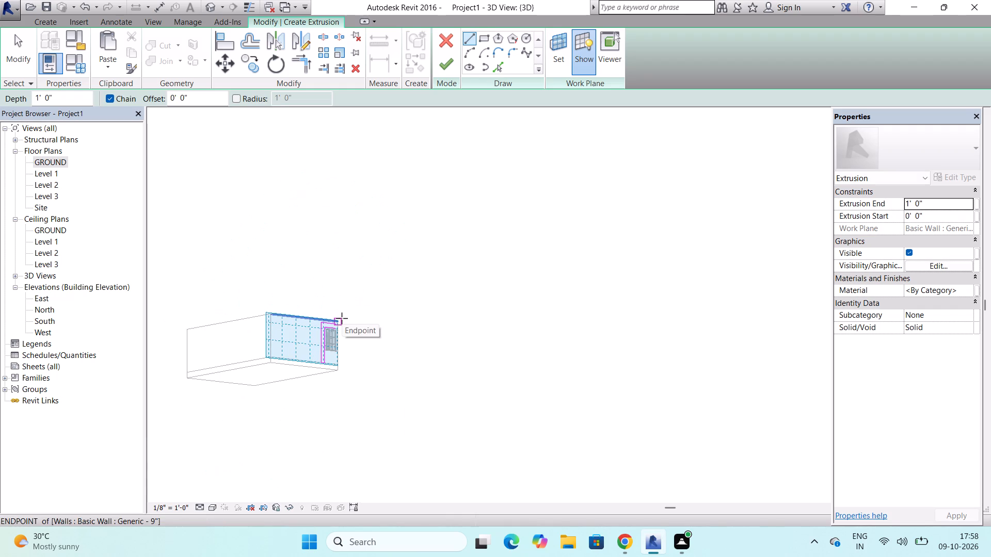
Undo the work plane grid's stretch to the building corner and the display of the work plane.
key(ctrl+z)
scroll(342, 318, down, 14)
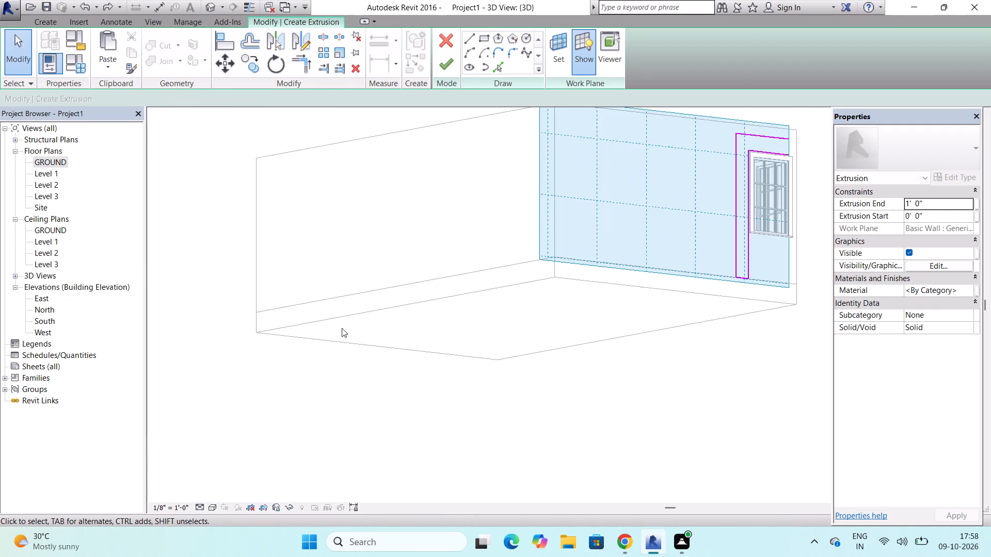
scroll(342, 328, down, 3)
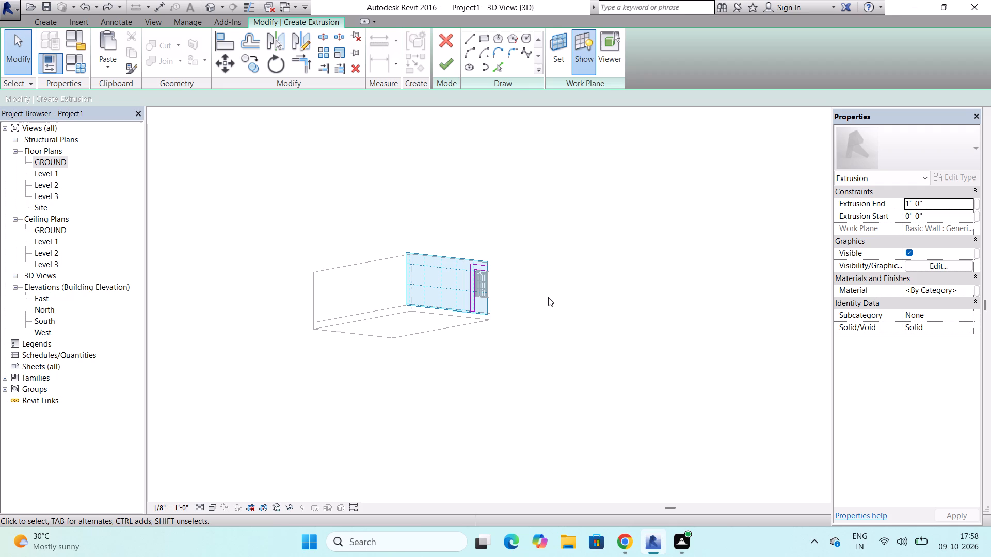
shift+middle_drag(540, 305, 493, 315)
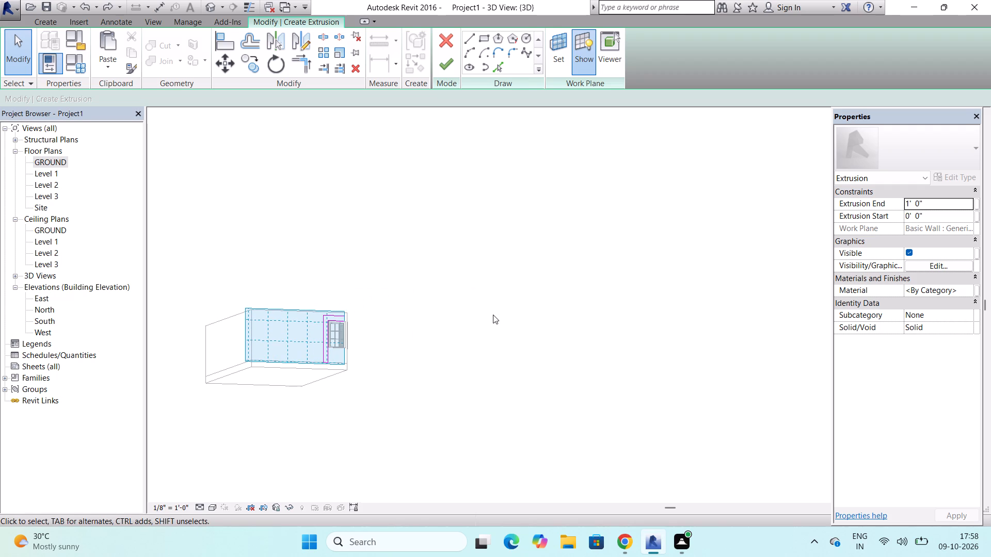
key(ctrl+z)
key(ctrl+z)
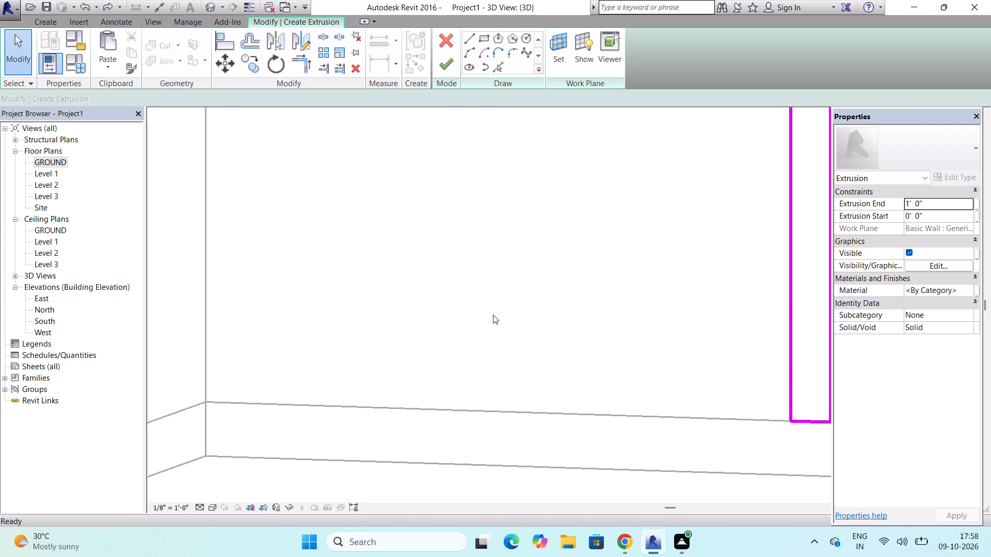
Set the 3D view's visual style to Realistic.
scroll(492, 319, down, 8)
scroll(450, 428, down, 3)
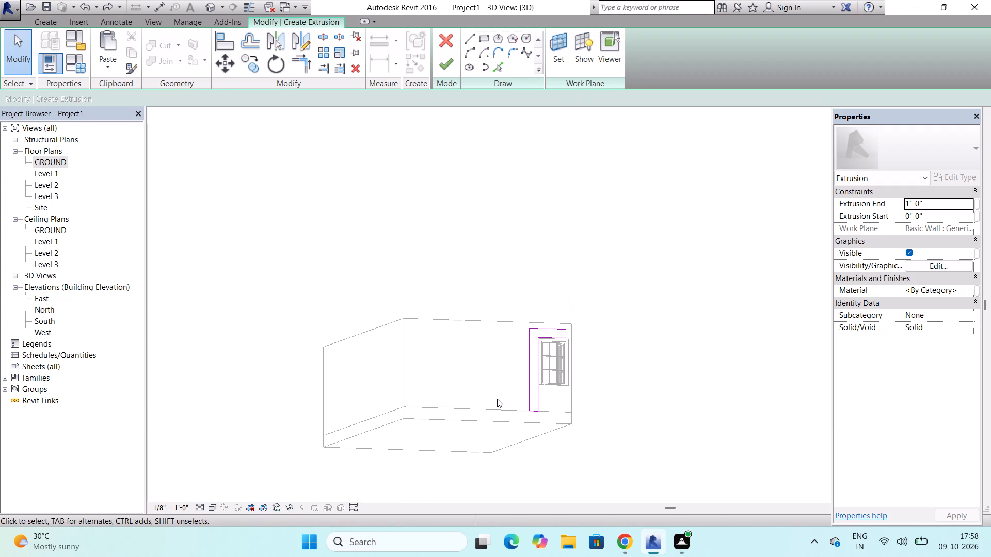
click(216, 507)
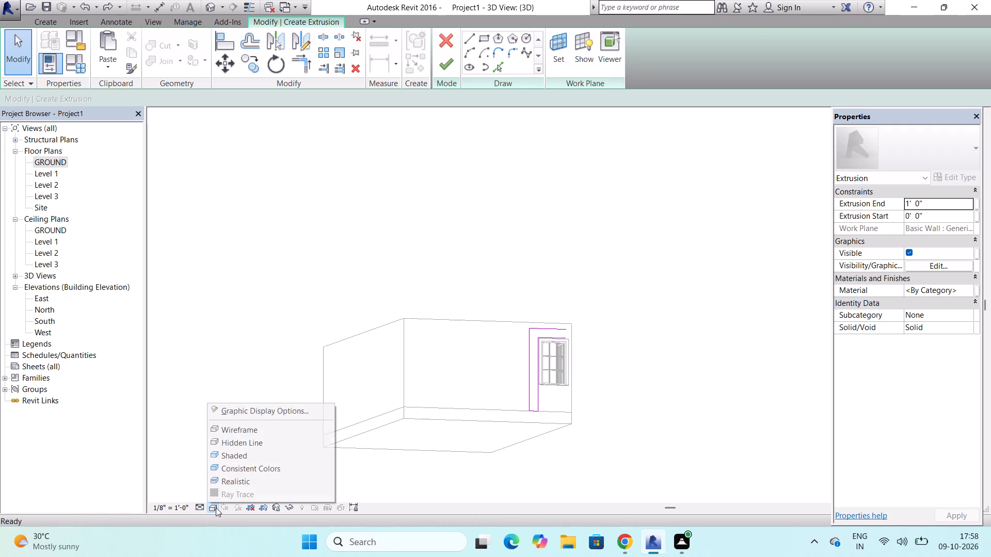
click(232, 481)
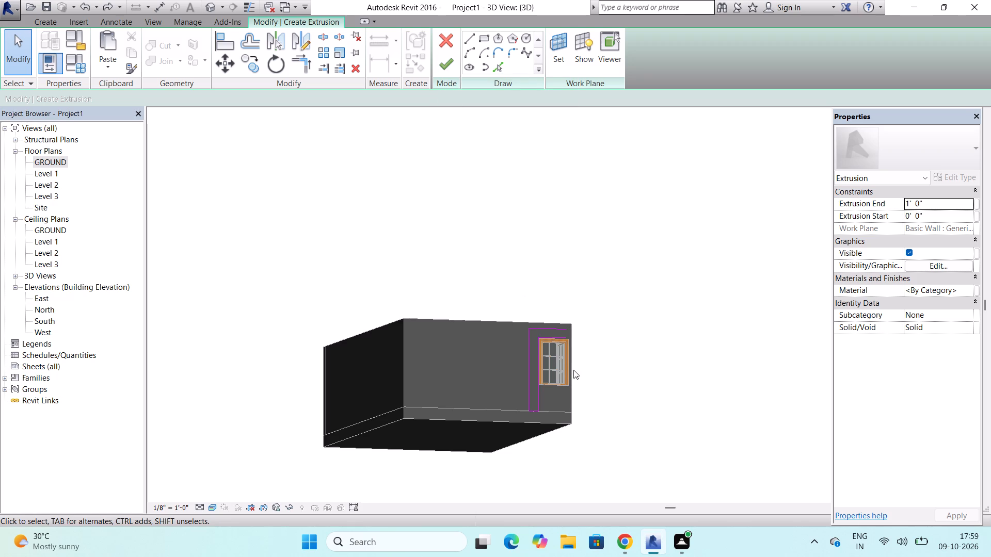
Close the profile with a vertical line joining the open ends of its two horizontal lines above the corner window, and finish the 1' 0" extrusion.
scroll(585, 333, up, 4)
scroll(585, 333, down, 4)
shift+middle_click(483, 435)
shift+middle_click(466, 375)
shift+middle_drag(466, 375, 457, 411)
scroll(433, 365, down, 5)
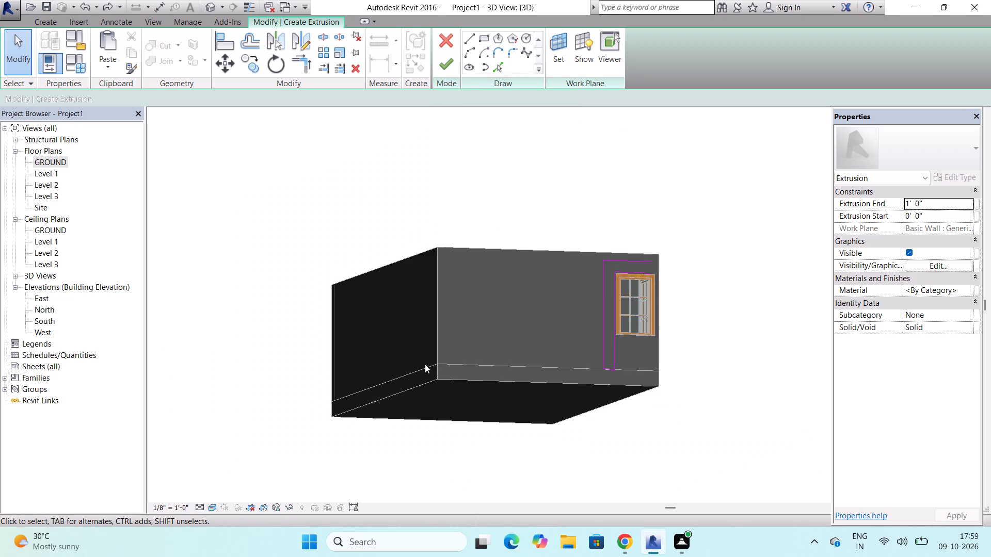
shift+middle_drag(483, 344, 473, 370)
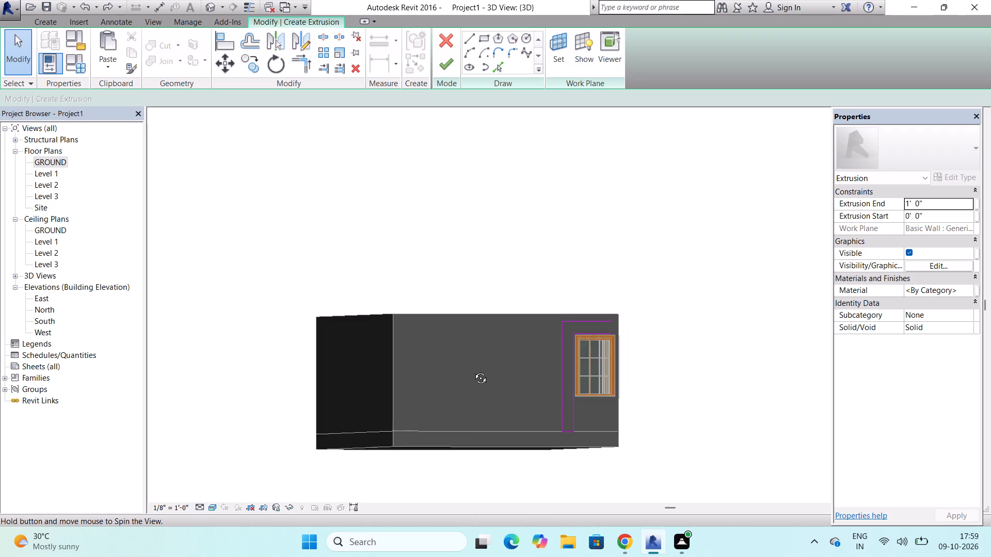
shift+middle_drag(473, 370, 427, 400)
scroll(564, 297, up, 4)
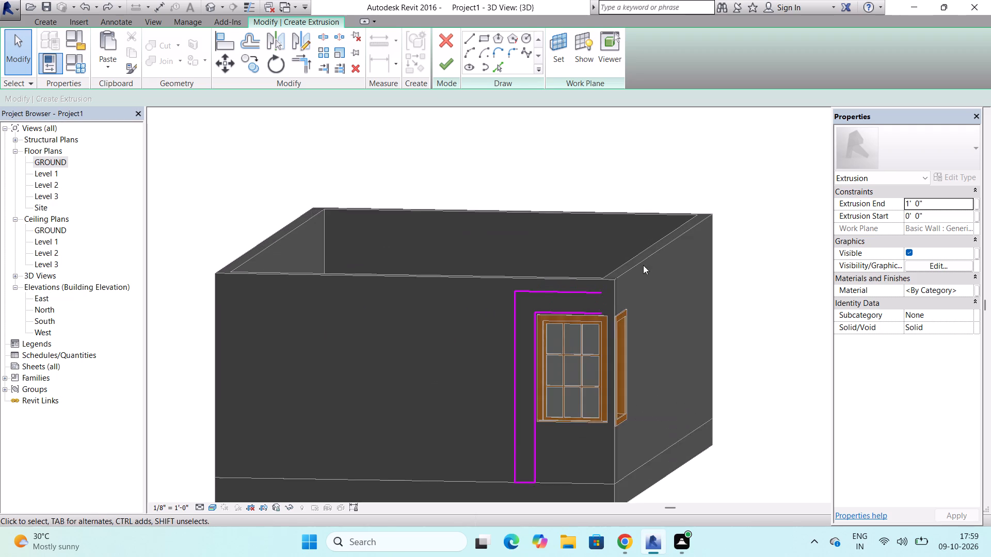
scroll(661, 265, up, 2)
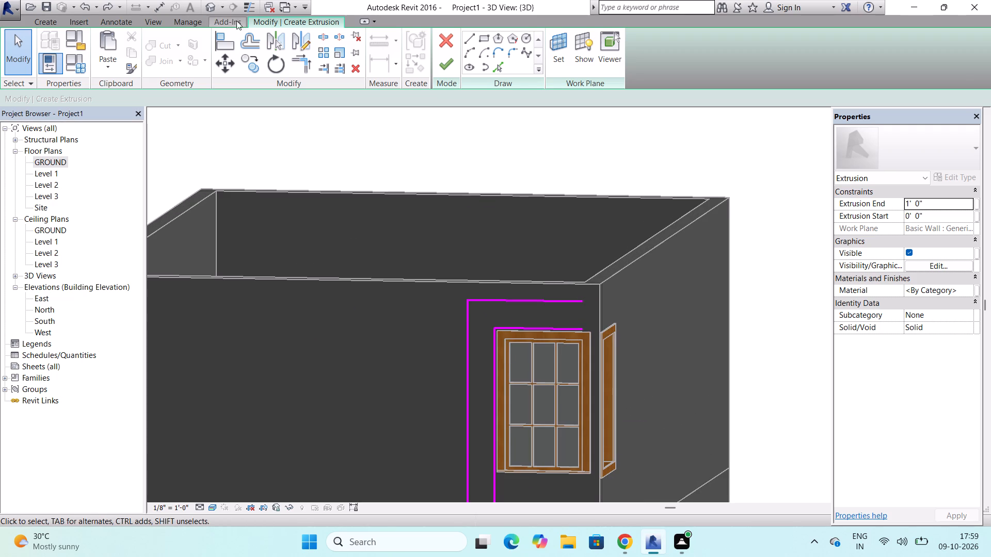
click(470, 38)
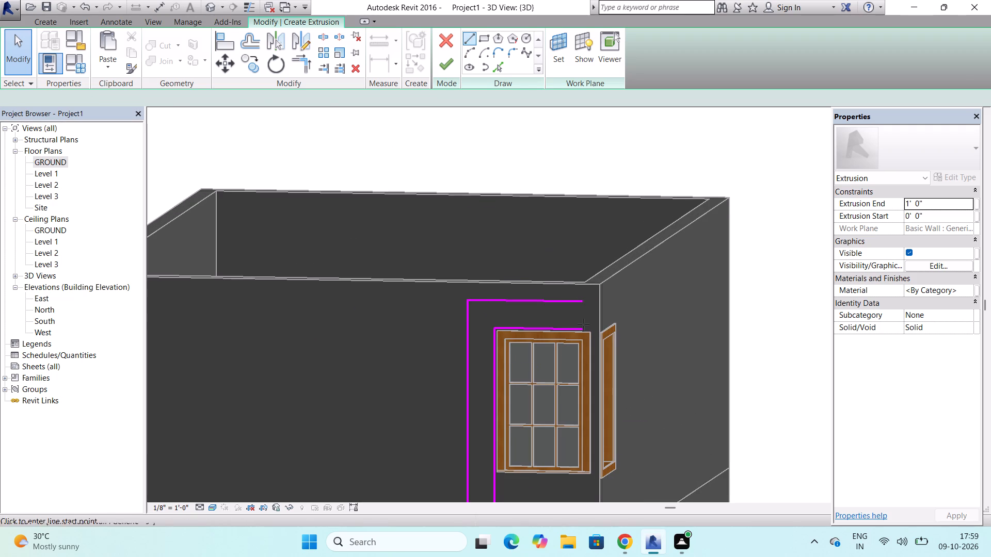
scroll(595, 330, up, 4)
click(576, 281)
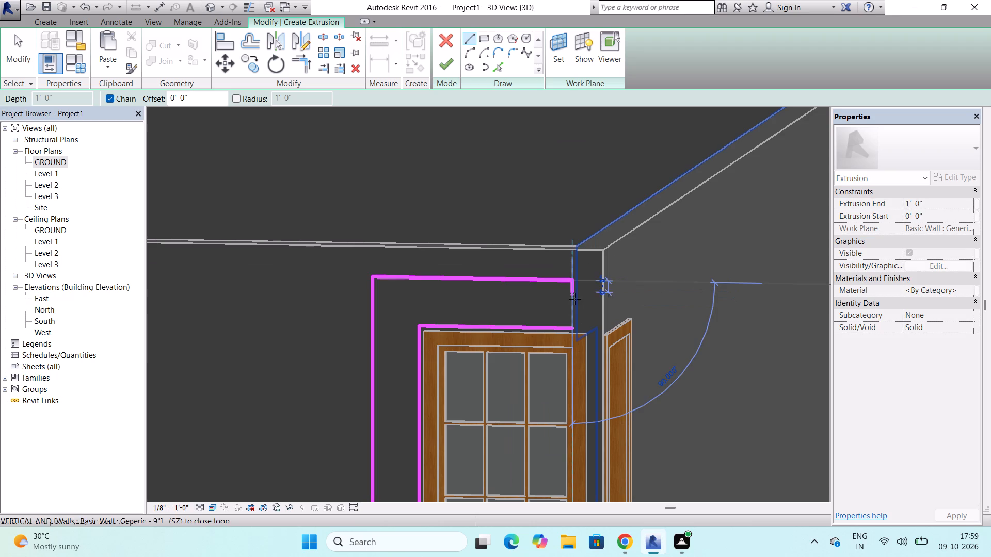
click(573, 323)
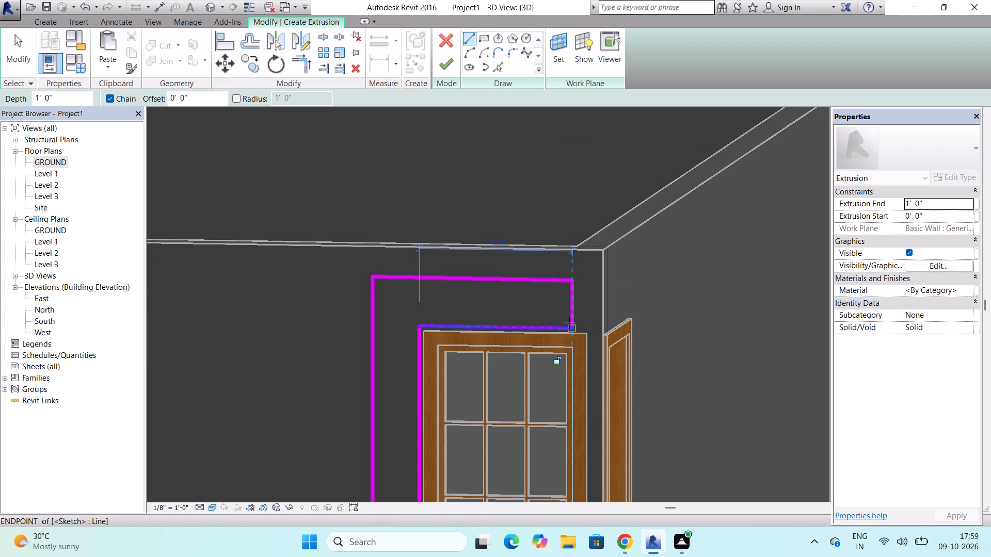
key(Escape)
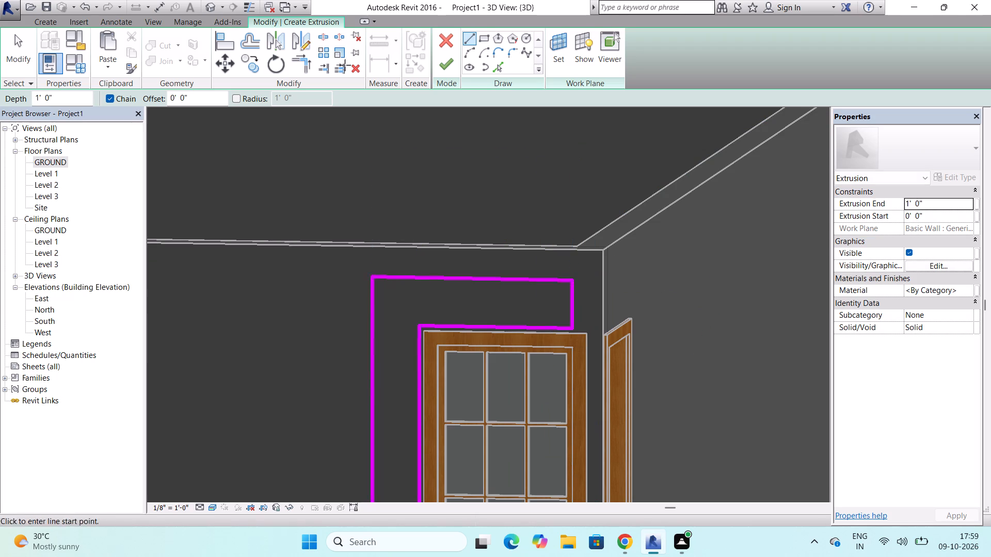
click(451, 57)
Examine the extrusion framing the corner window from both adjoining sides of the building.
scroll(374, 160, down, 3)
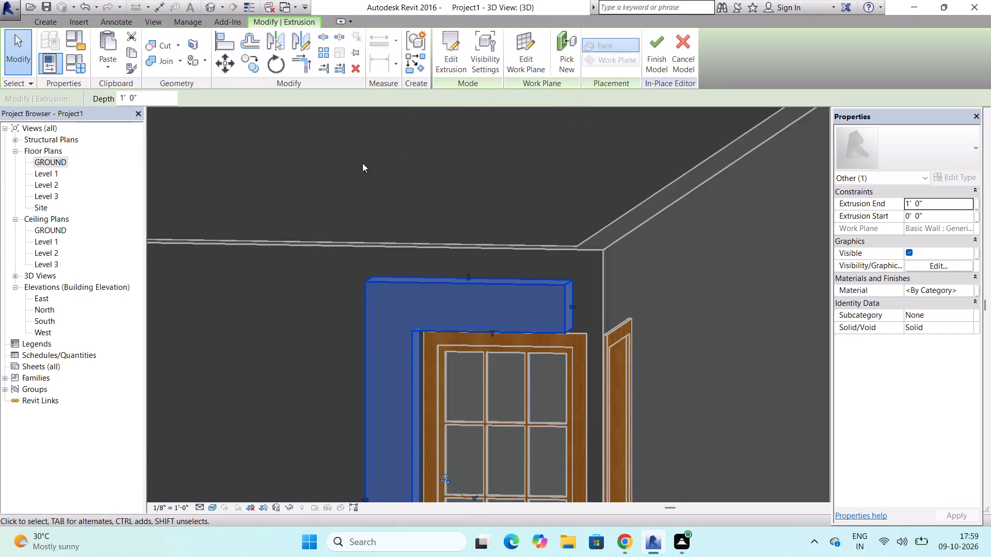
scroll(362, 163, down, 5)
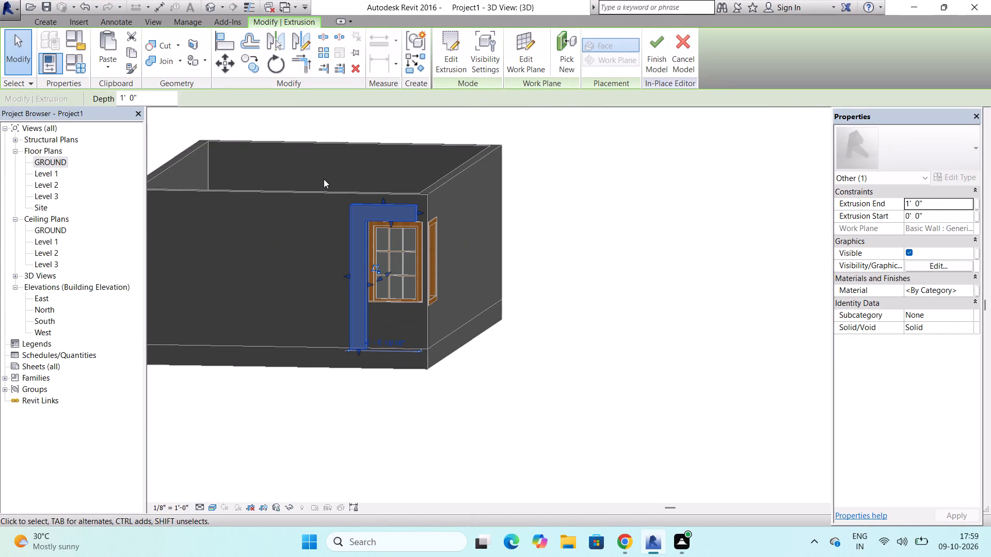
scroll(325, 232, down, 3)
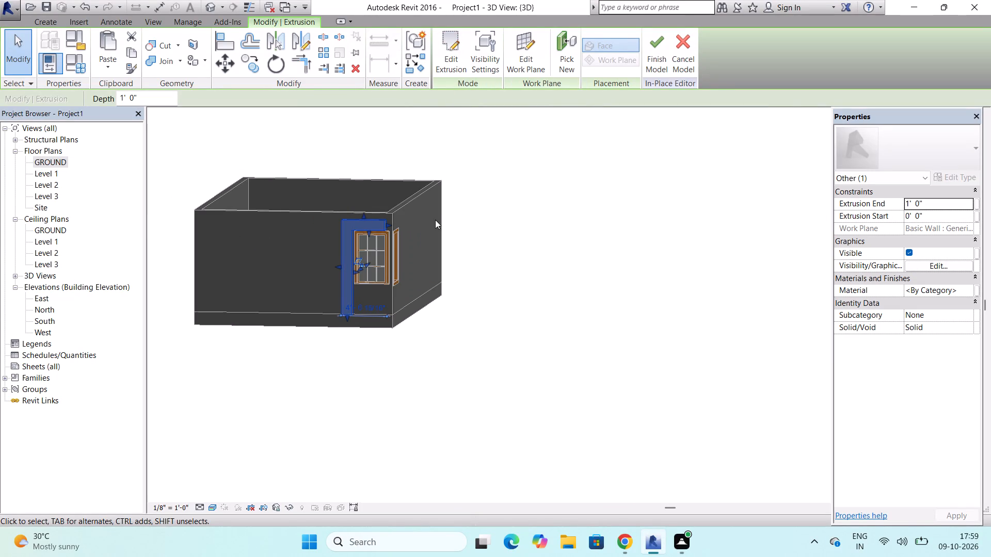
scroll(435, 220, up, 1)
scroll(500, 252, down, 1)
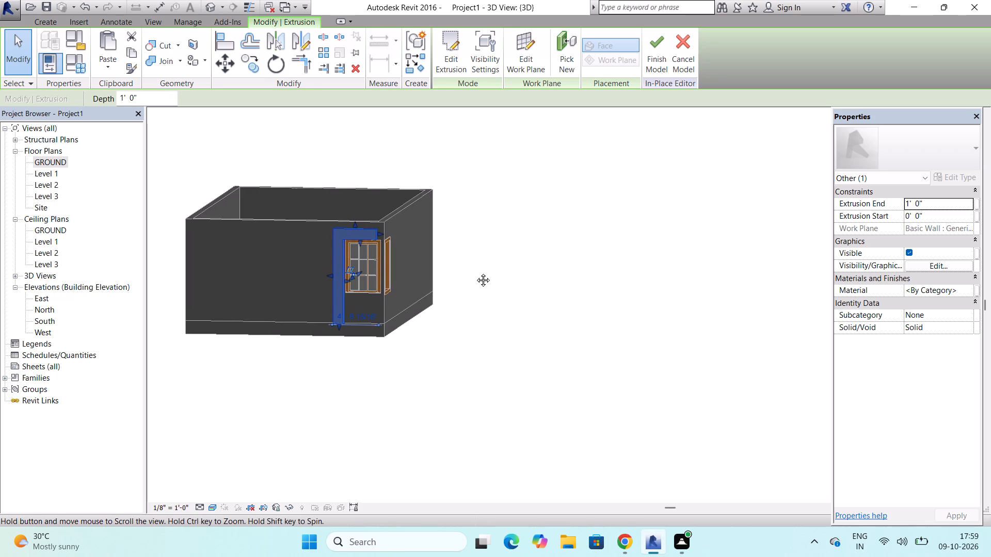
shift+middle_drag(506, 256, 500, 257)
shift+middle_drag(485, 263, 418, 282)
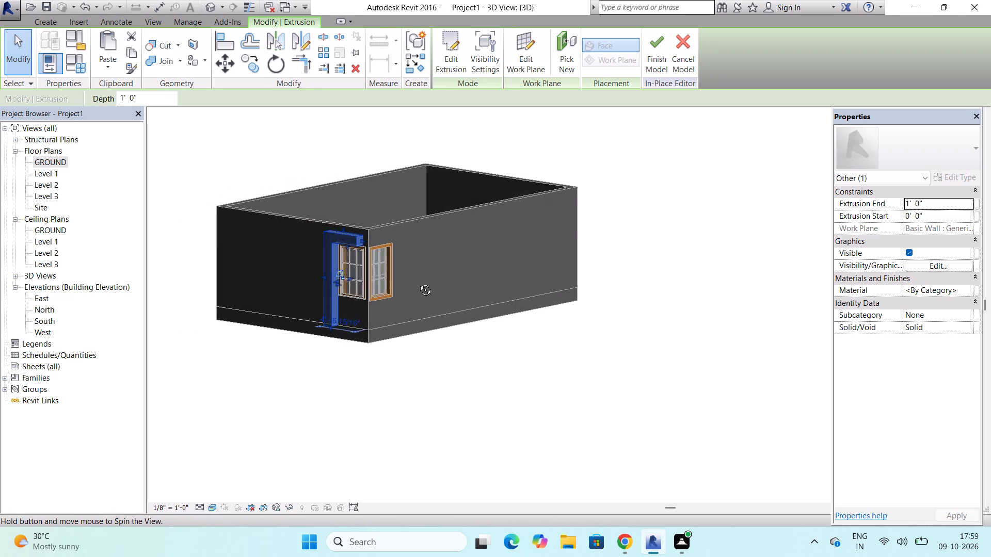
shift+middle_drag(418, 282, 297, 291)
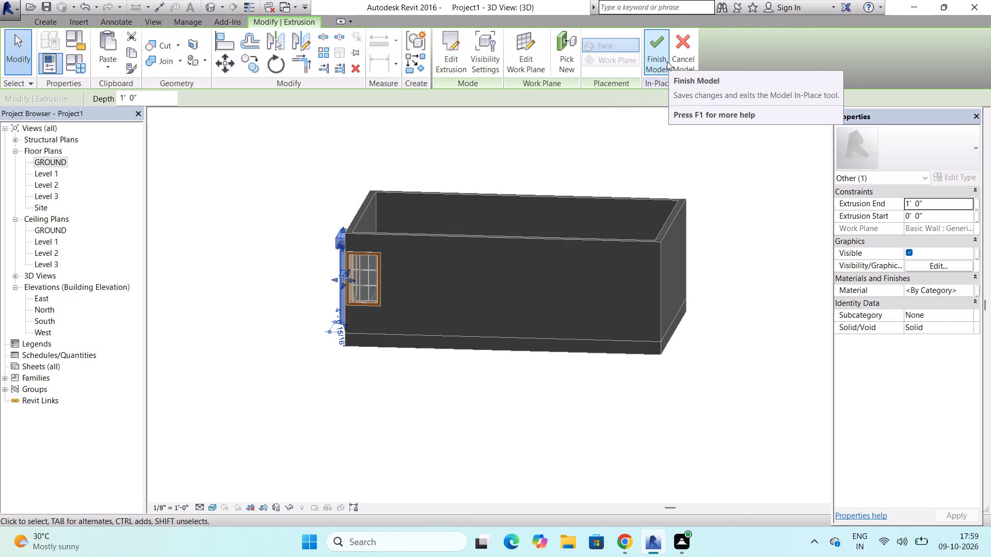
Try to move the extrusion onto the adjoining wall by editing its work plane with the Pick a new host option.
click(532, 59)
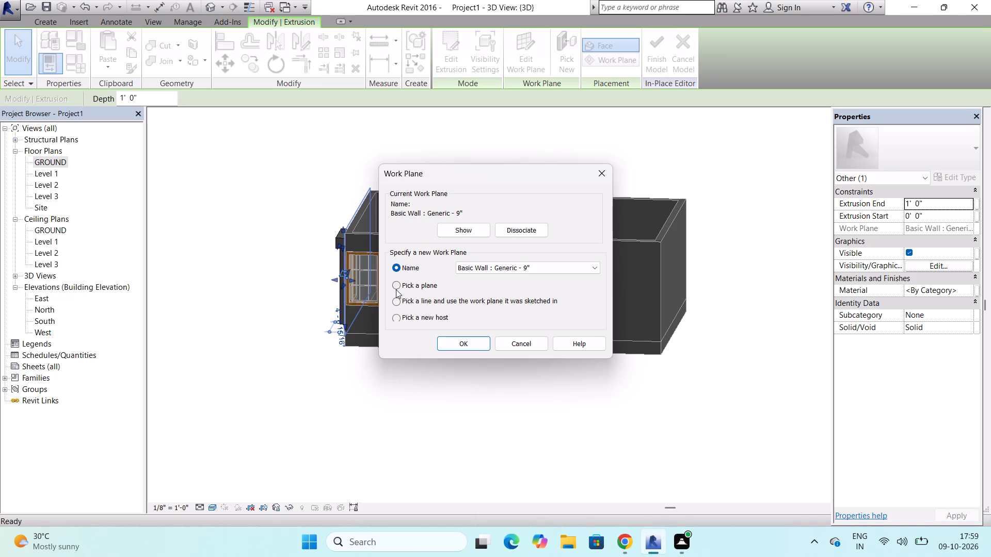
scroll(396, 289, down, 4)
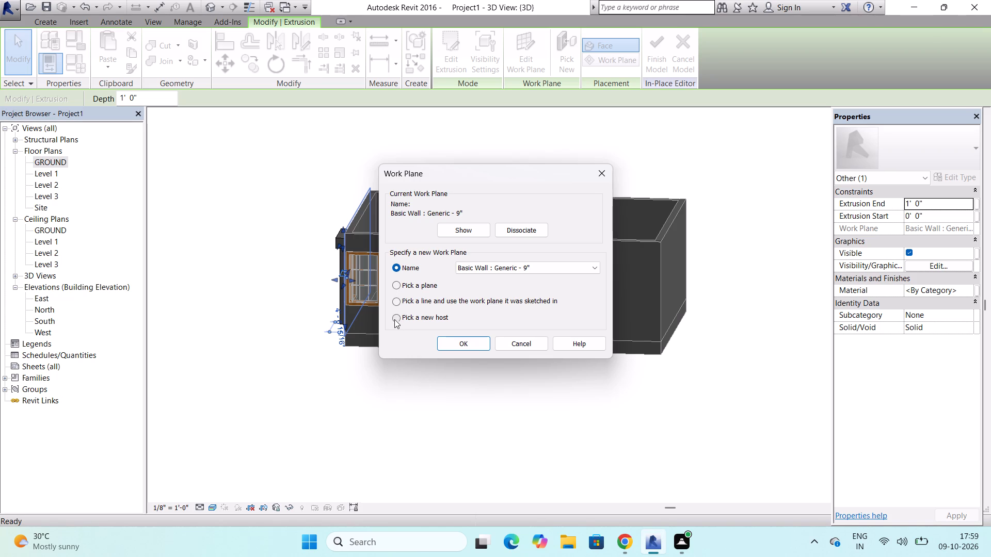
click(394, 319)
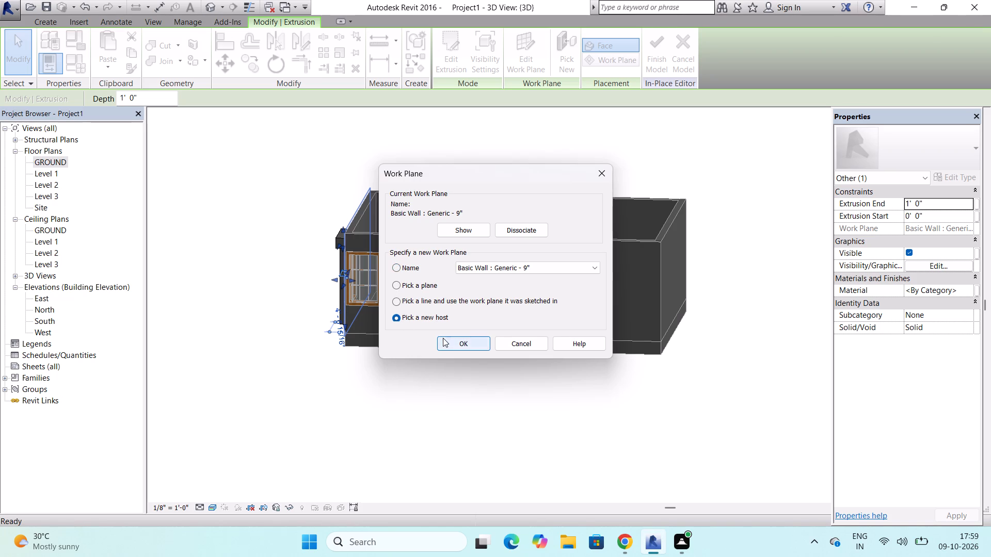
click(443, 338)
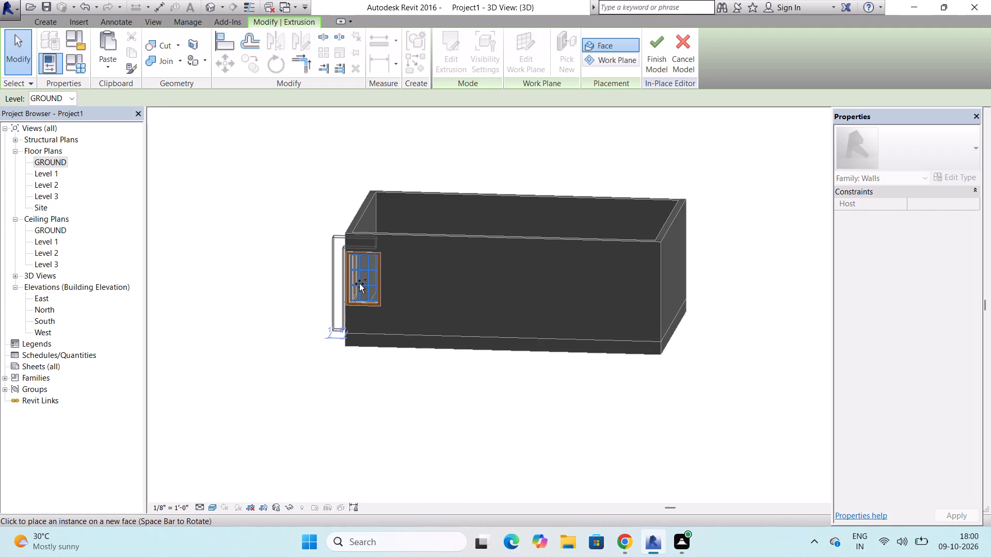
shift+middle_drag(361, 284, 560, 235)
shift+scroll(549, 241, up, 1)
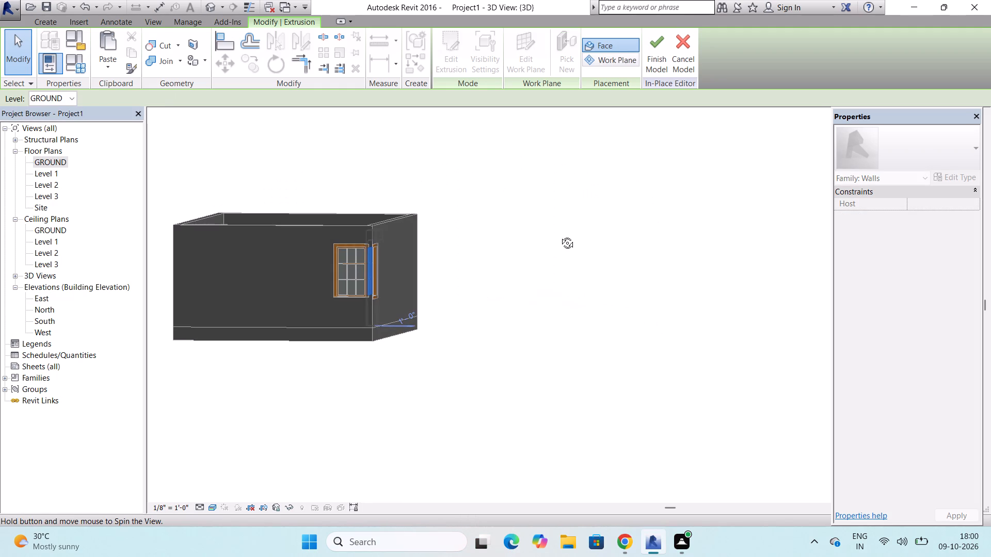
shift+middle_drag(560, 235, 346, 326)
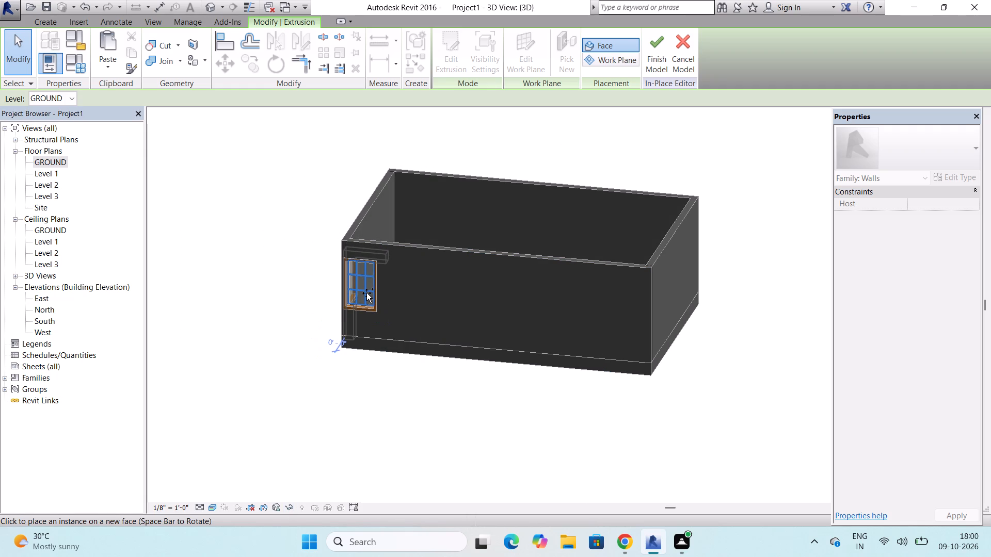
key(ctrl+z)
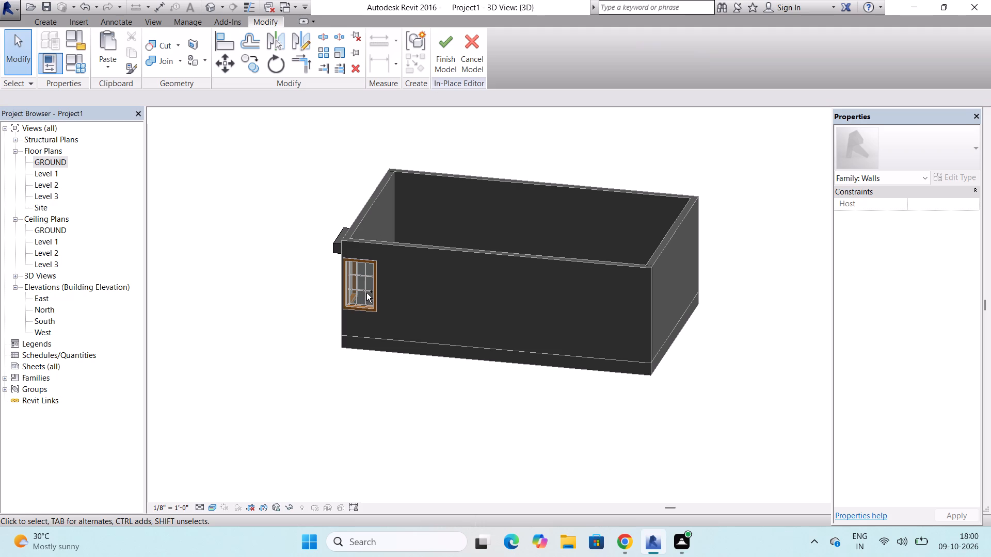
Undo the finished extrusion, the Realistic visual style and the last profile lines above the corner window.
key(ctrl+z)
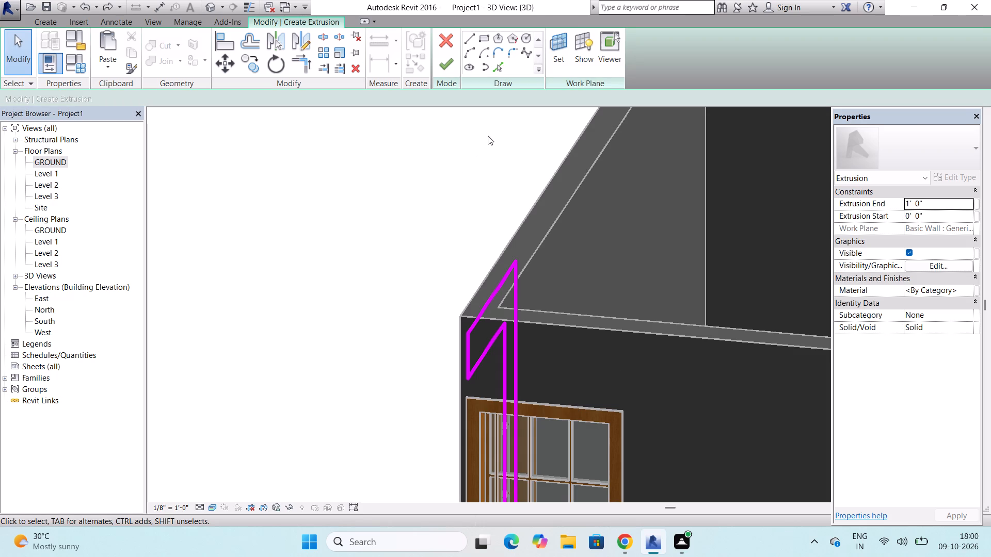
scroll(488, 136, down, 5)
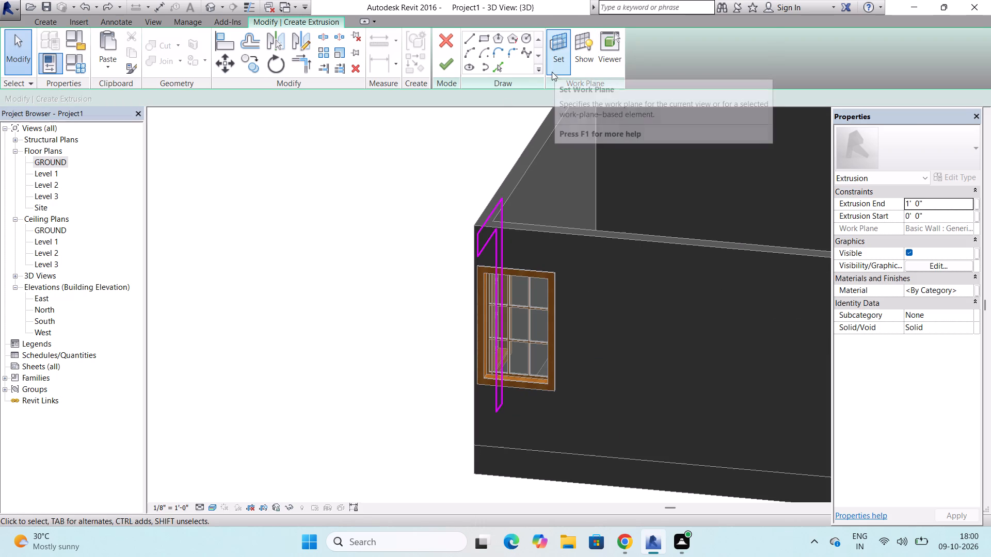
key(ctrl+z)
key(ctrl+z)
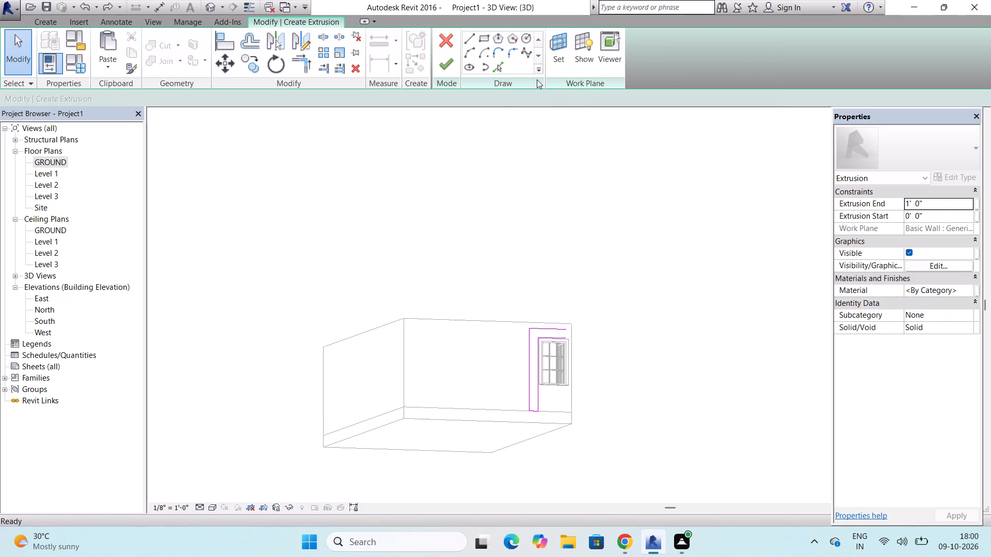
key(ctrl+z)
key(ctrl+z)
scroll(468, 185, down, 9)
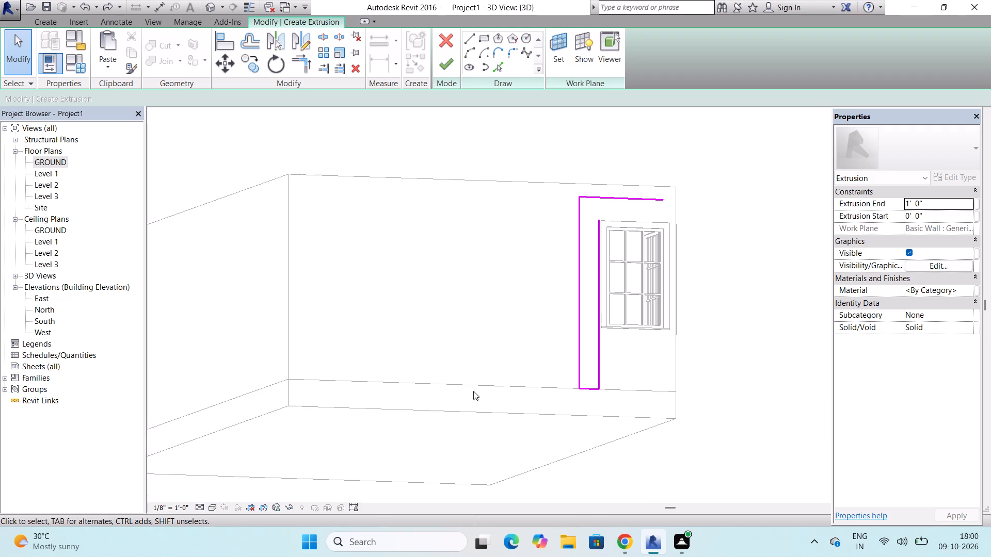
Delete the profile's long vertical line farthest from the window and discard the extrusion sketch.
click(583, 324)
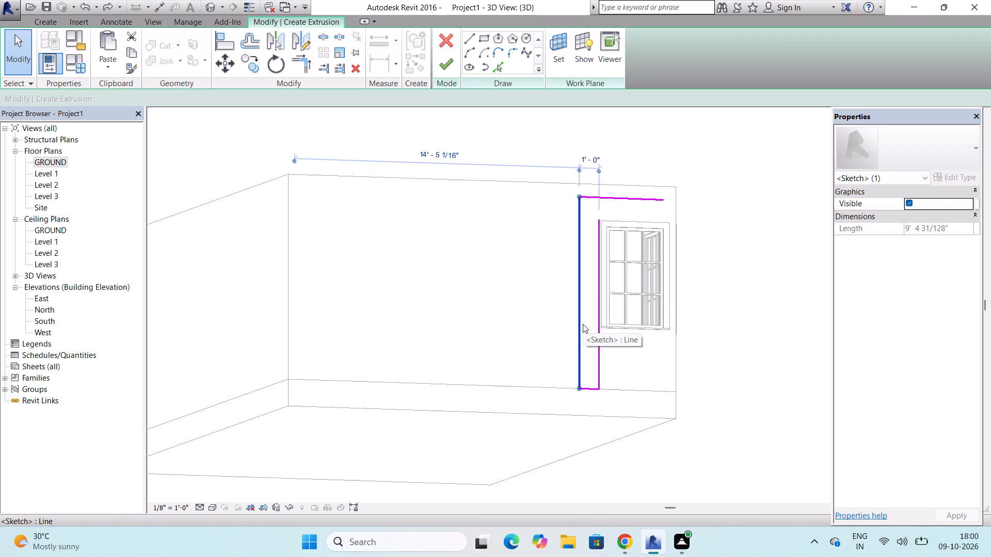
key(Delete)
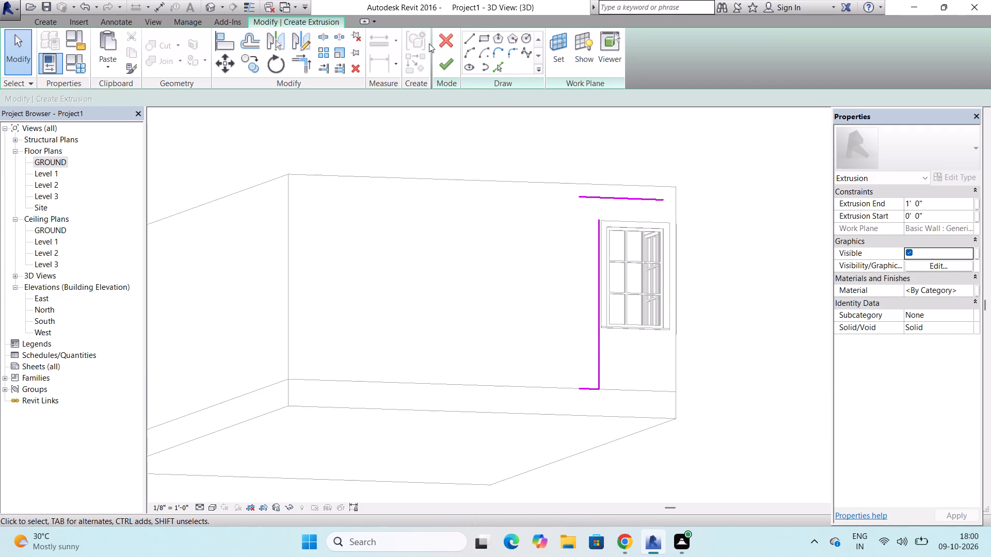
click(439, 47)
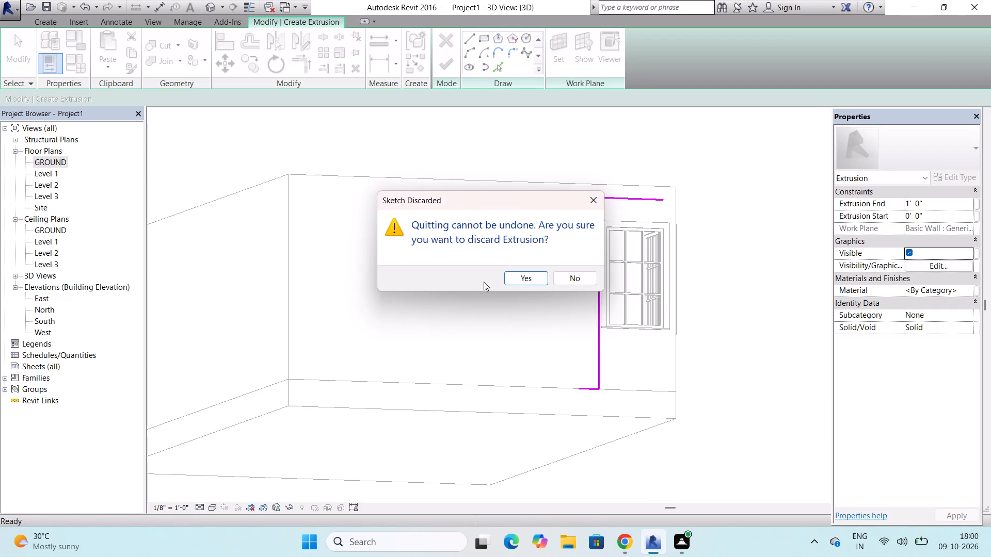
click(542, 277)
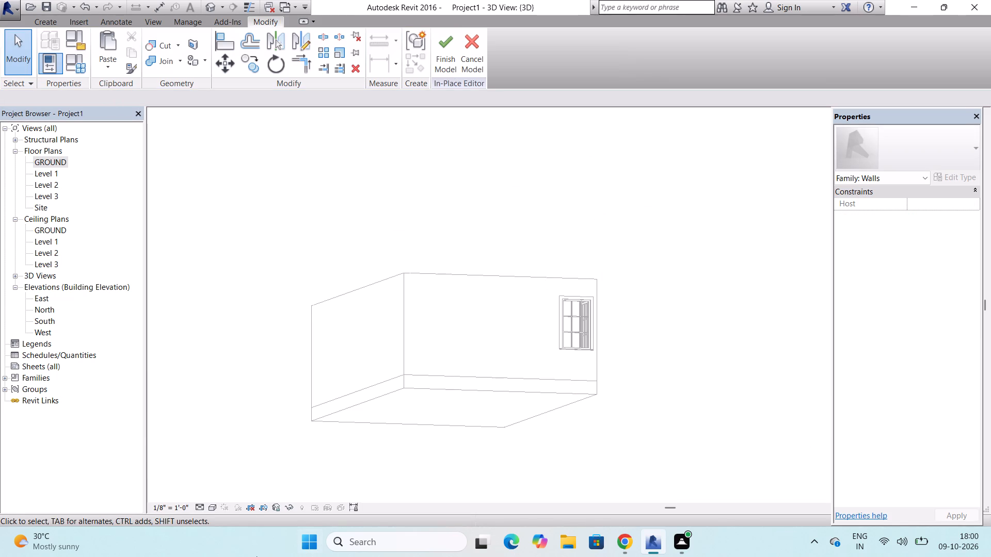
Set the 3D view's visual style to Realistic.
click(208, 508)
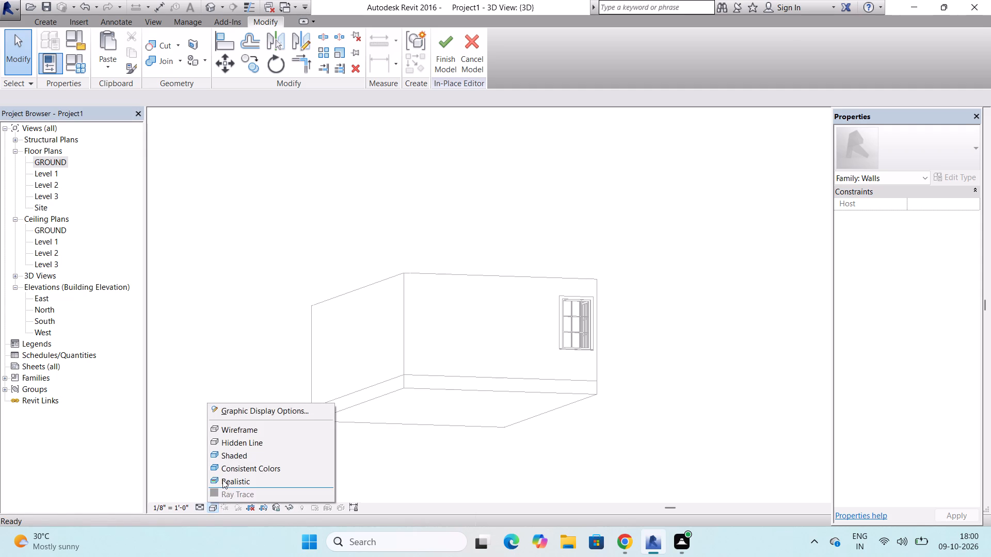
click(222, 479)
Finish the in-place Walls model and accept deletion of its empty family.
scroll(620, 369, down, 3)
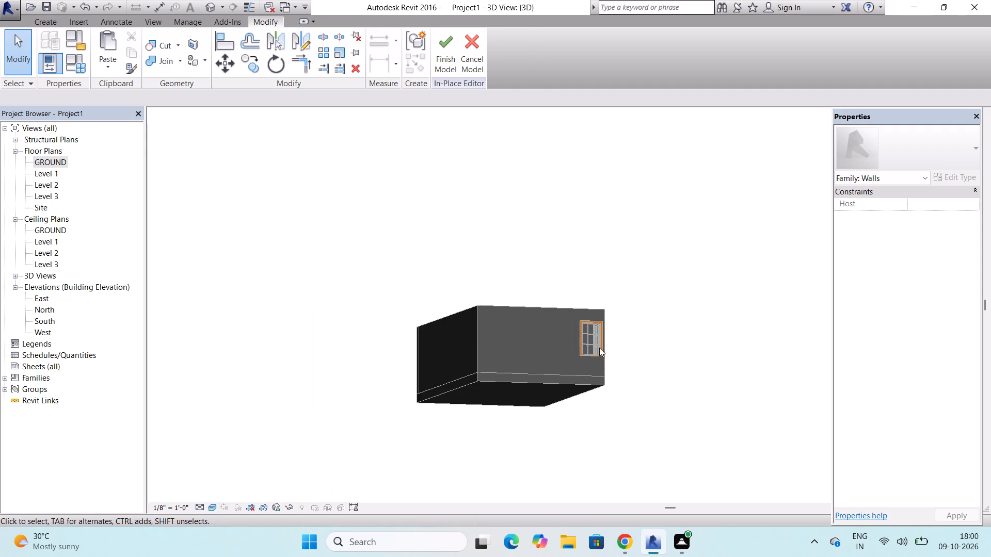
shift+middle_drag(627, 351, 608, 358)
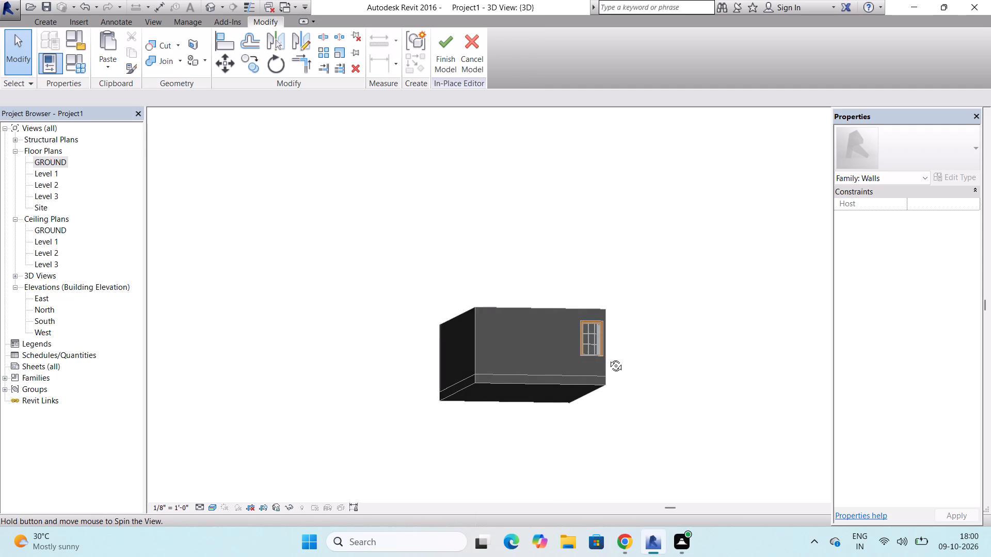
shift+middle_drag(608, 358, 594, 410)
scroll(593, 344, up, 2)
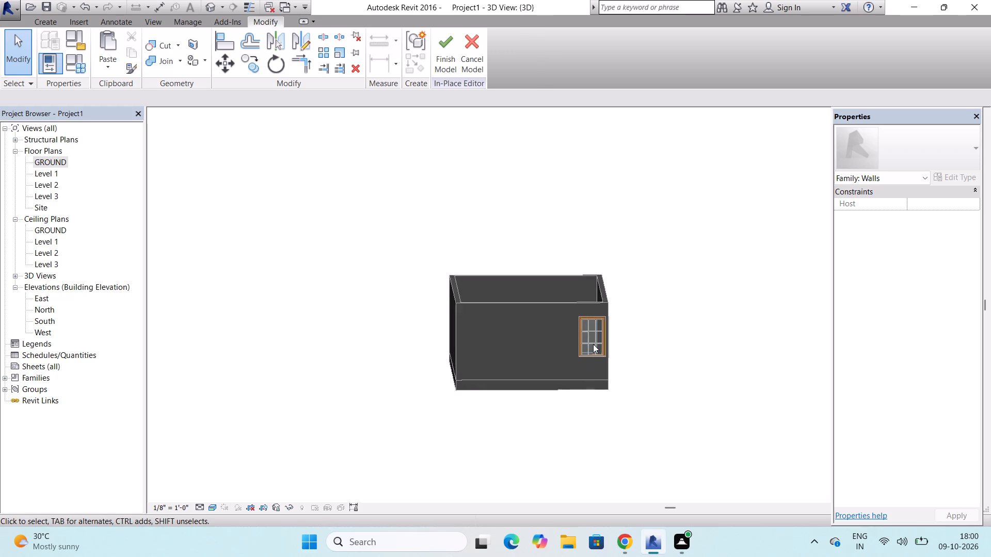
scroll(593, 344, up, 3)
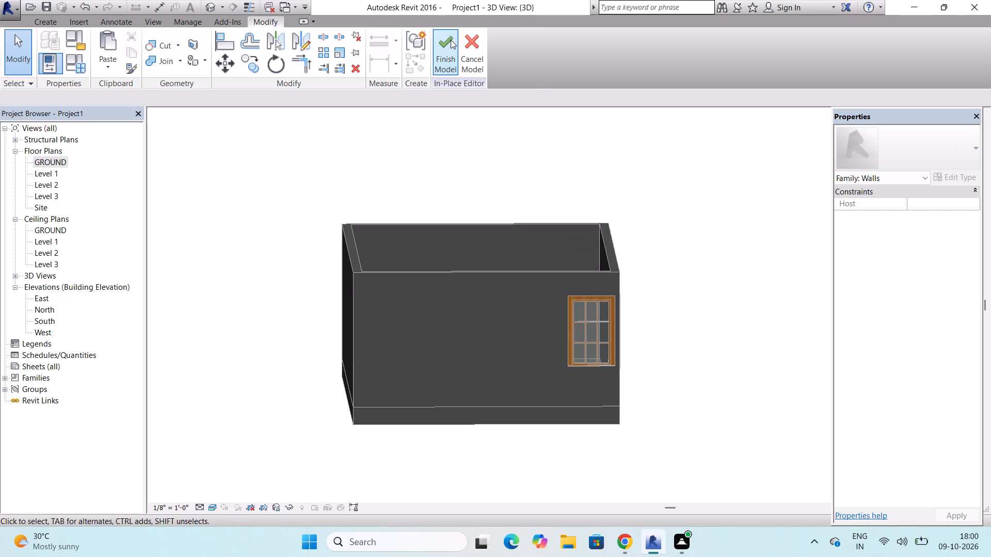
click(451, 40)
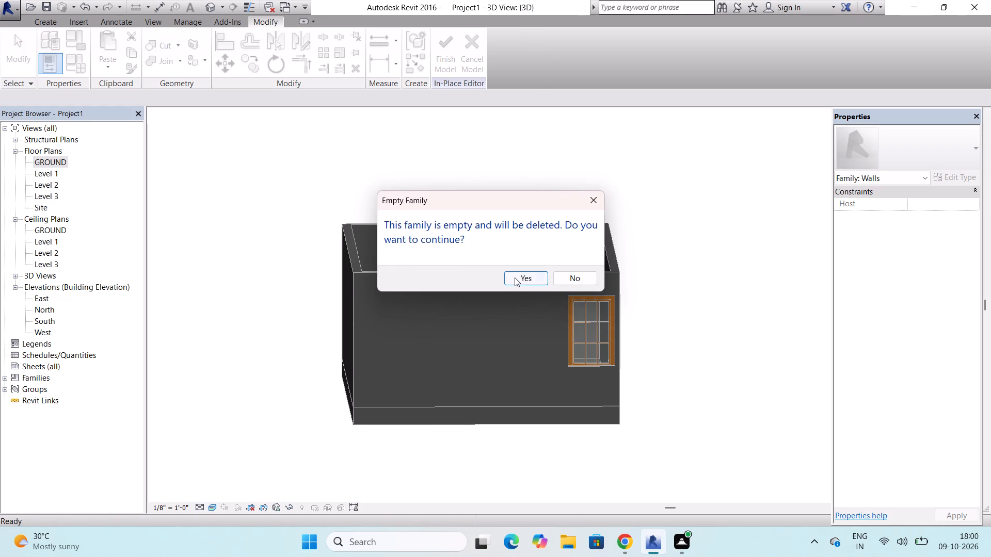
click(515, 277)
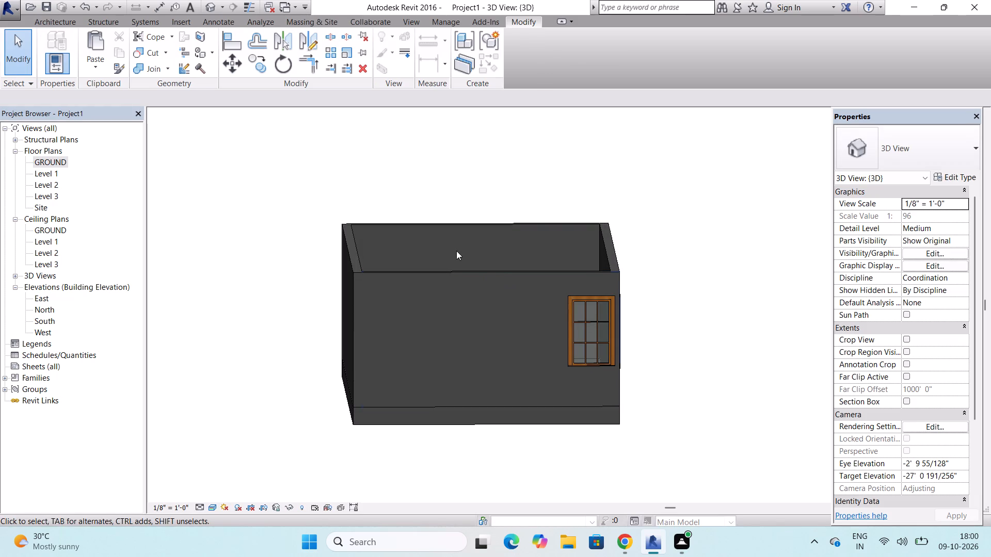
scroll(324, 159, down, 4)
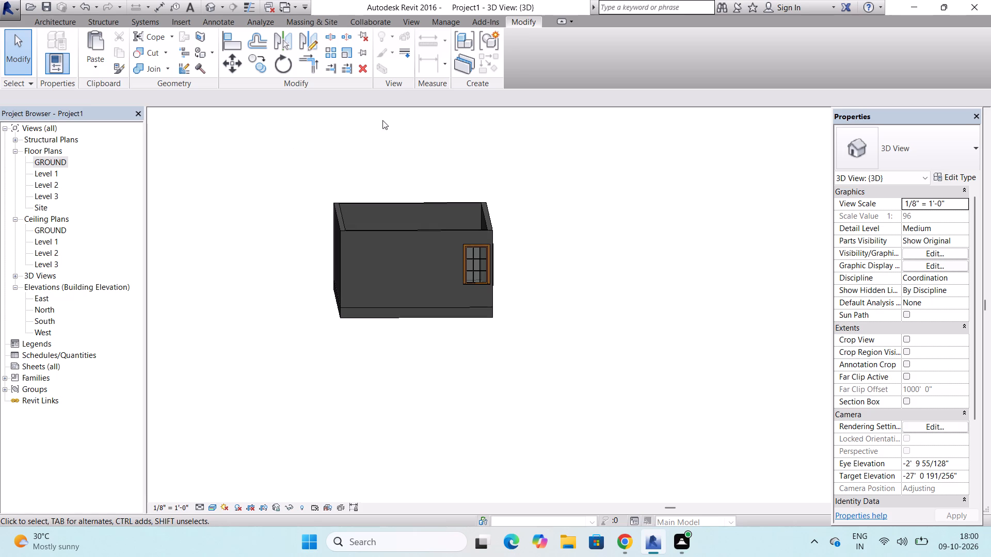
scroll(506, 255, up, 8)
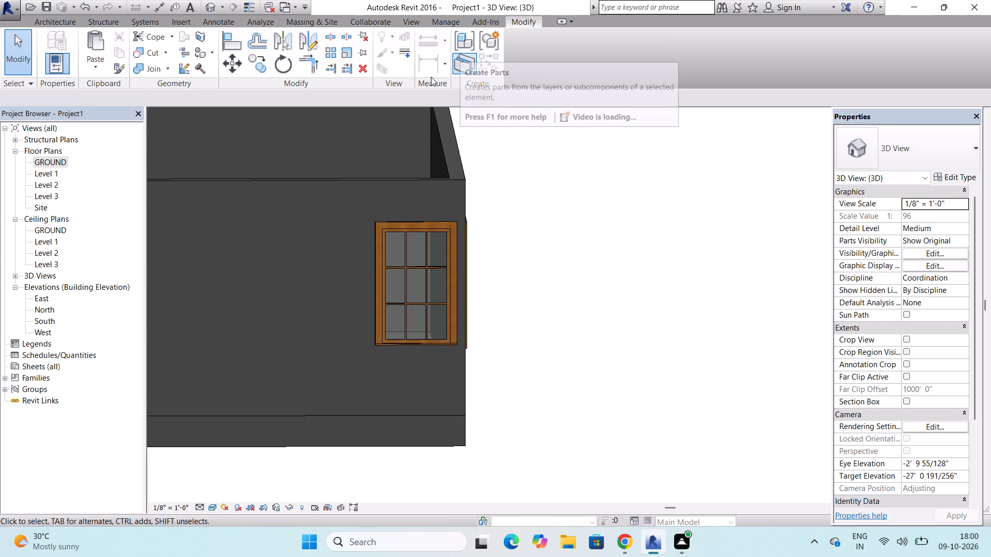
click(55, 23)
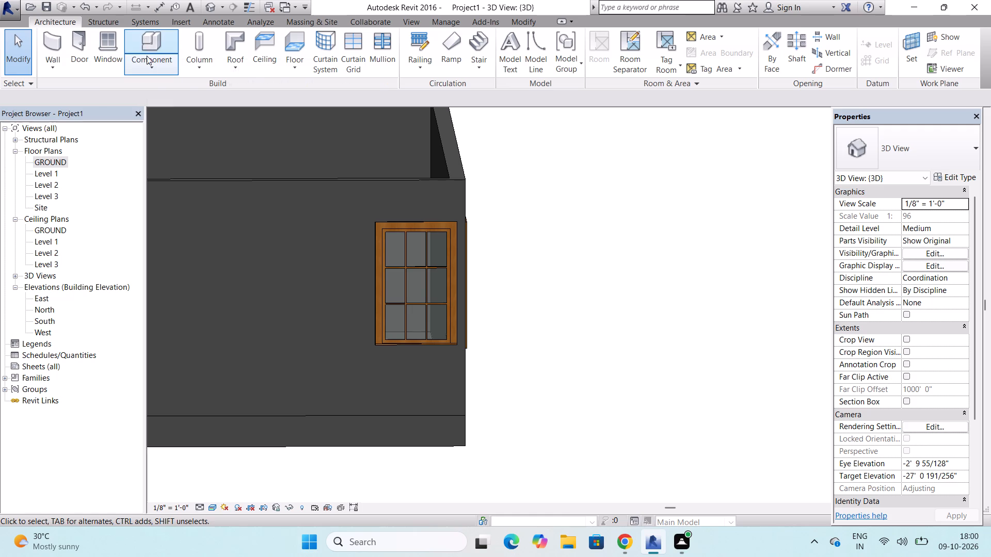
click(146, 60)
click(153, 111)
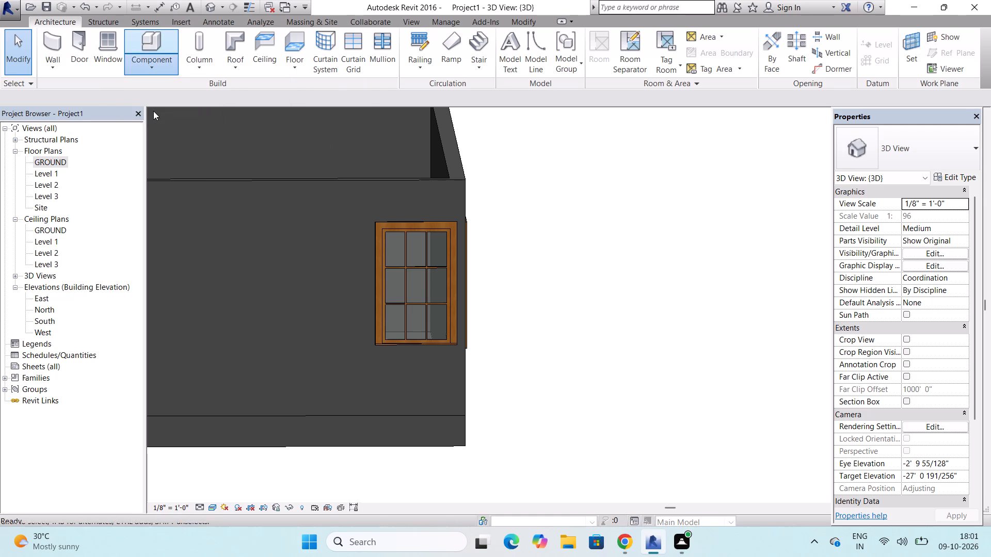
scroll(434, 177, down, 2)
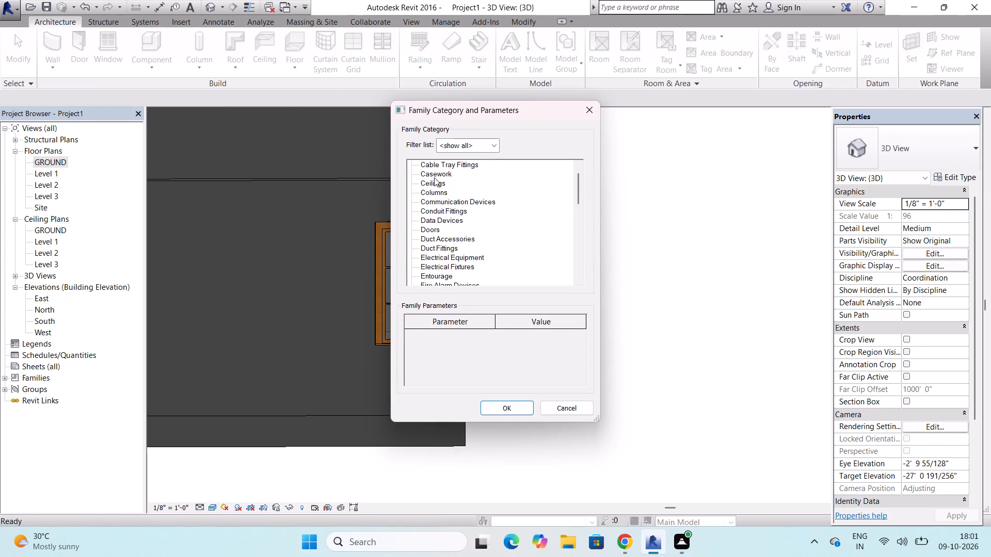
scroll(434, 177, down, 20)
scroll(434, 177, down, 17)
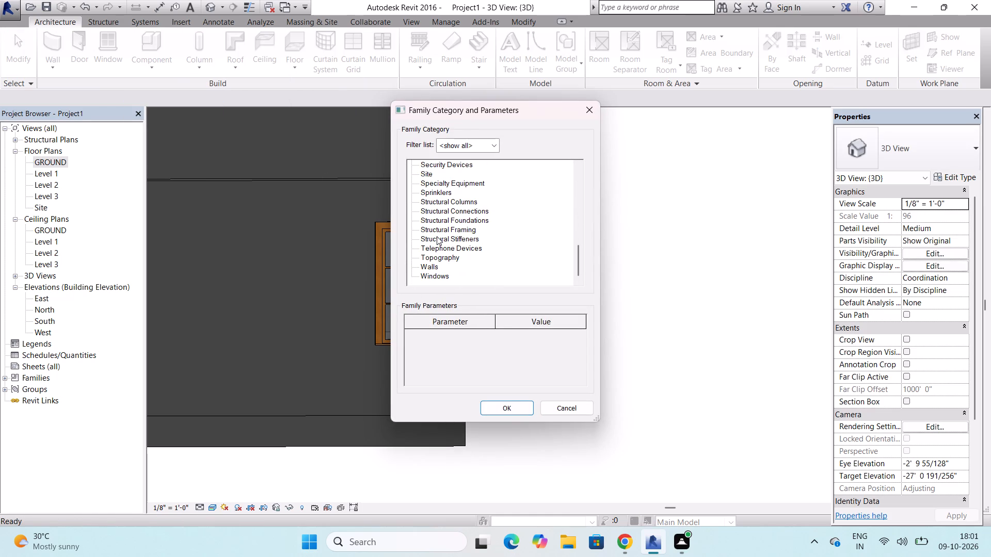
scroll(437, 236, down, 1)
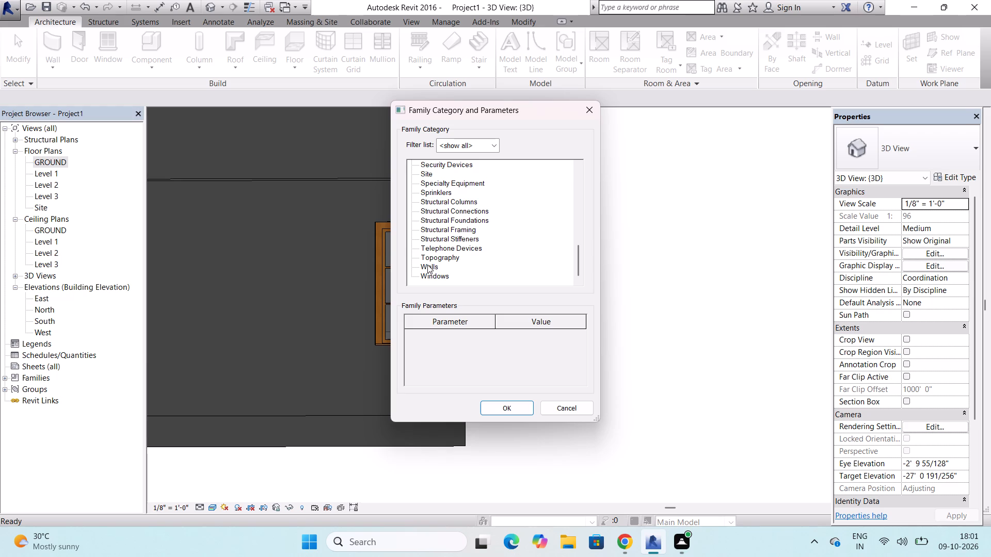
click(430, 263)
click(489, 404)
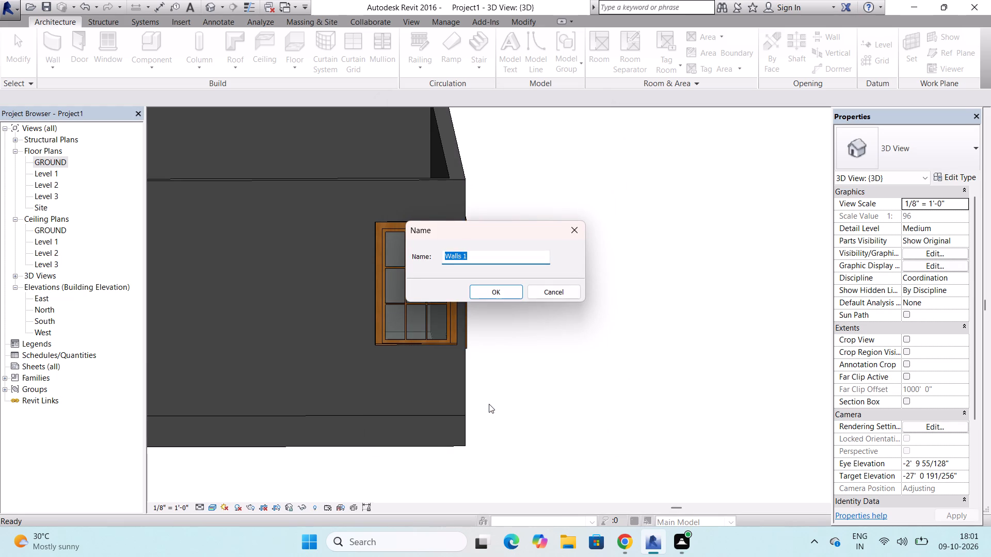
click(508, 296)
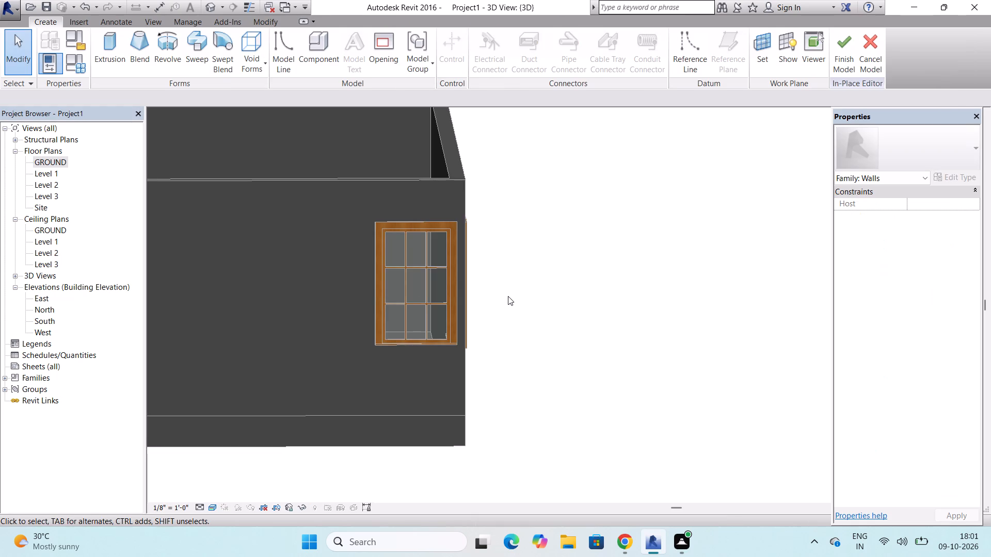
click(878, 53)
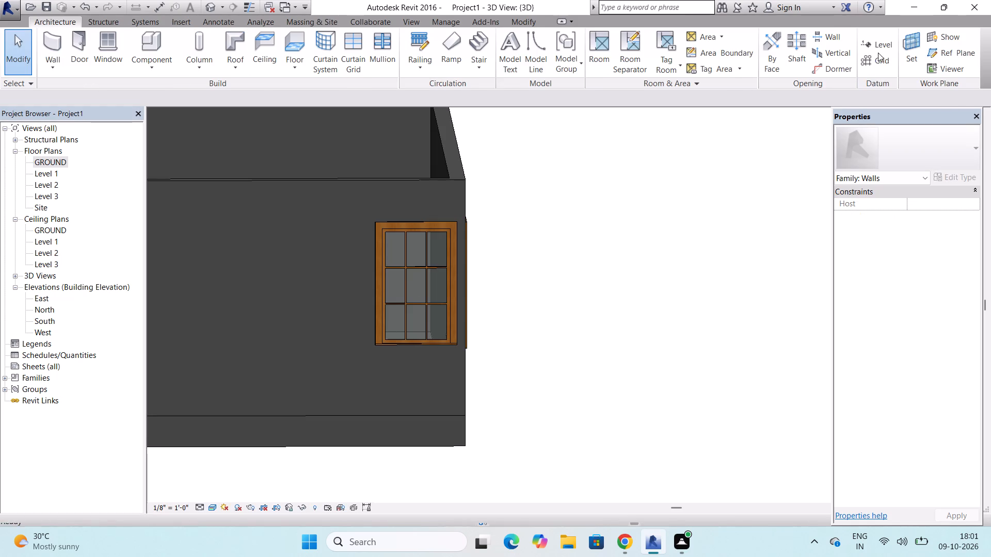
Start a new in-place model in the Walls category with the name Walls 1.
click(151, 69)
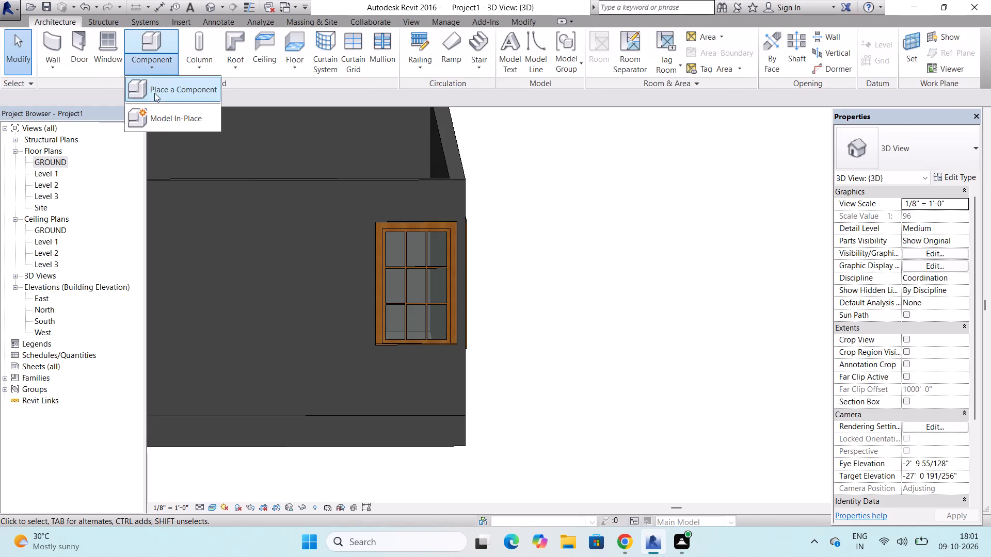
click(159, 110)
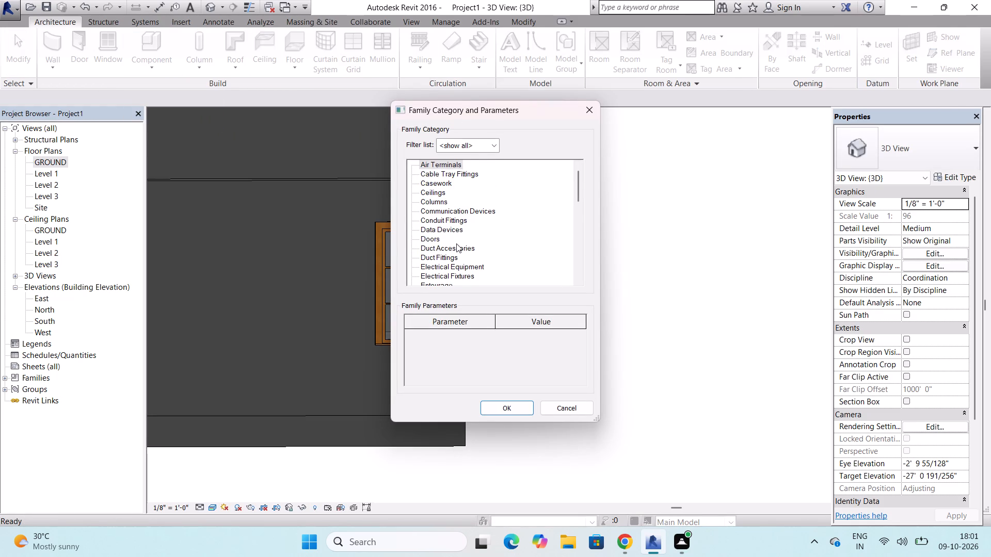
scroll(456, 244, down, 17)
scroll(454, 249, up, 1)
scroll(454, 249, down, 20)
scroll(454, 249, down, 4)
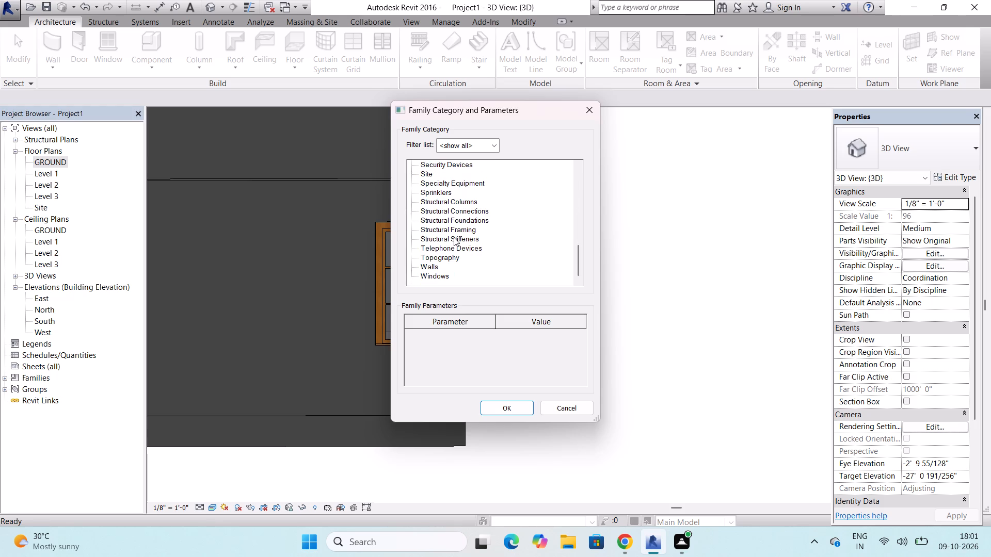
click(421, 265)
click(500, 406)
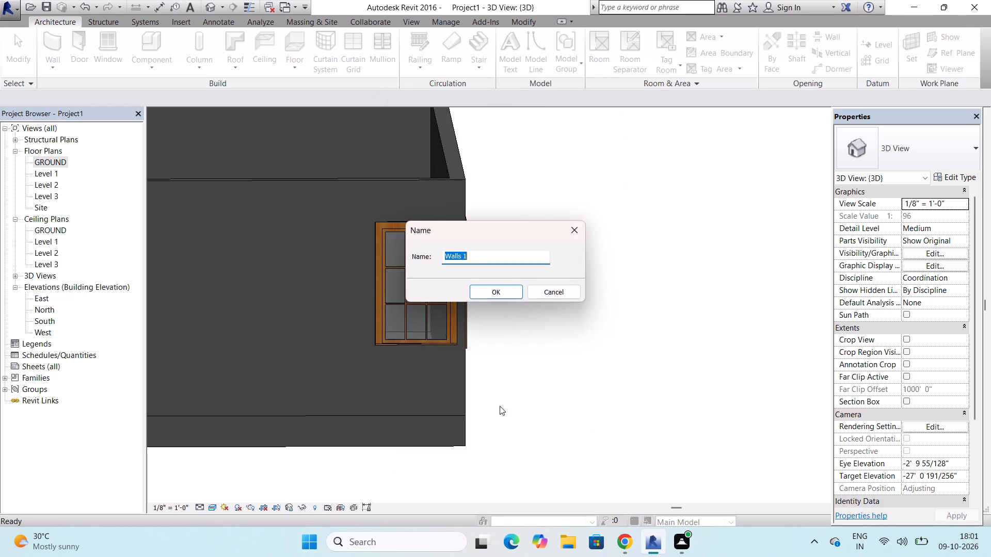
click(508, 288)
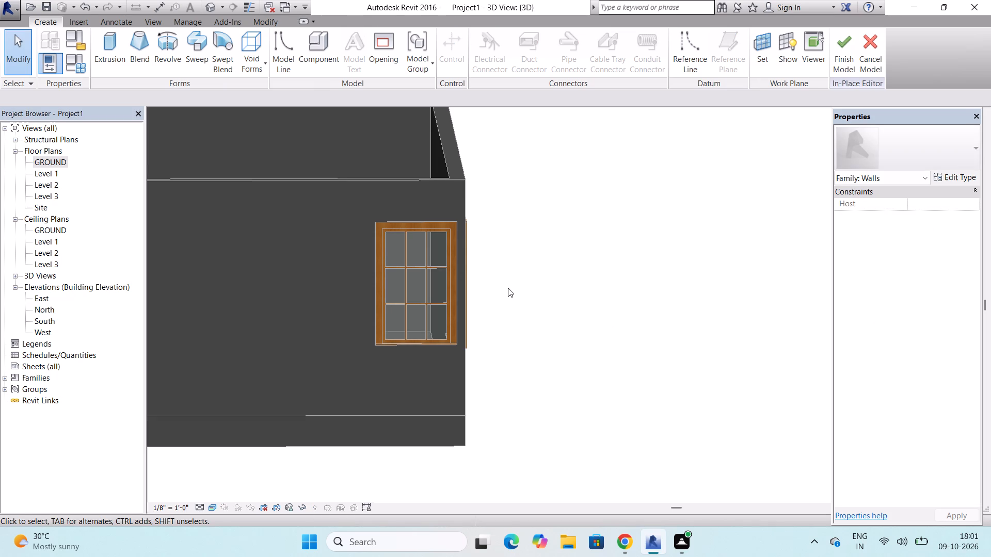
key(Escape)
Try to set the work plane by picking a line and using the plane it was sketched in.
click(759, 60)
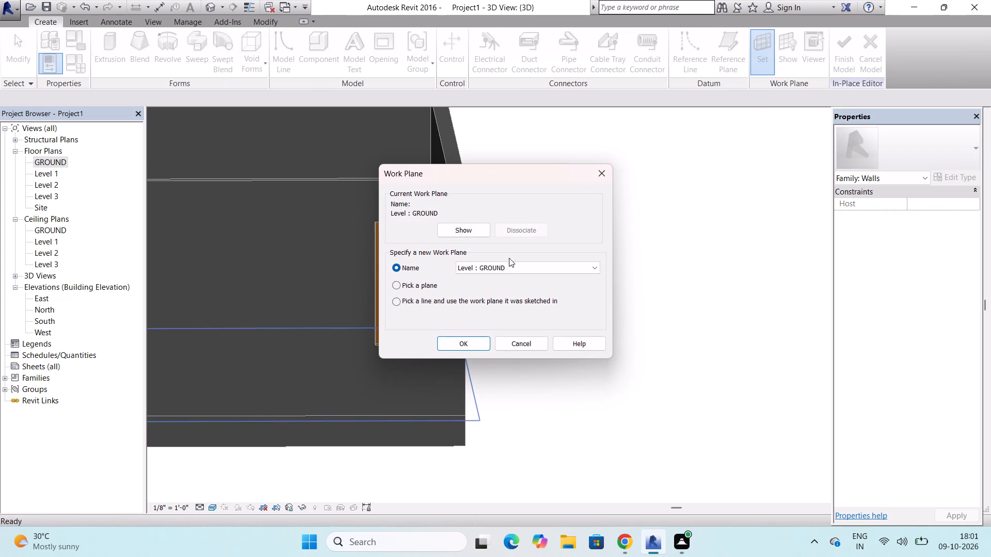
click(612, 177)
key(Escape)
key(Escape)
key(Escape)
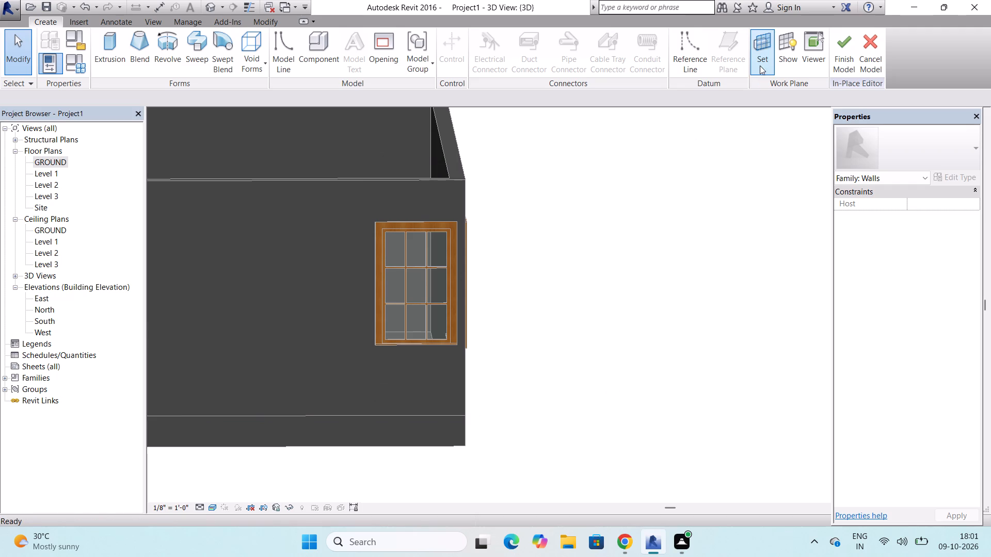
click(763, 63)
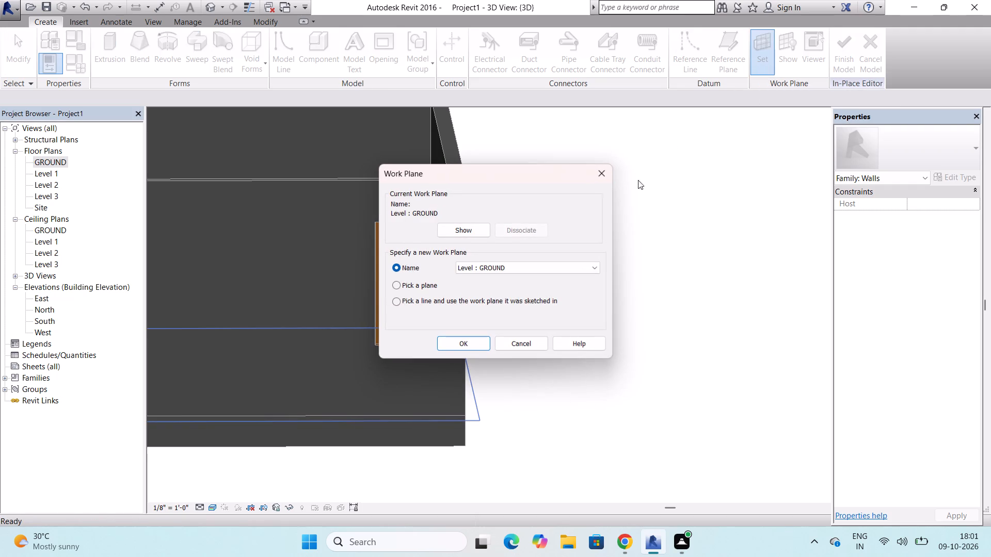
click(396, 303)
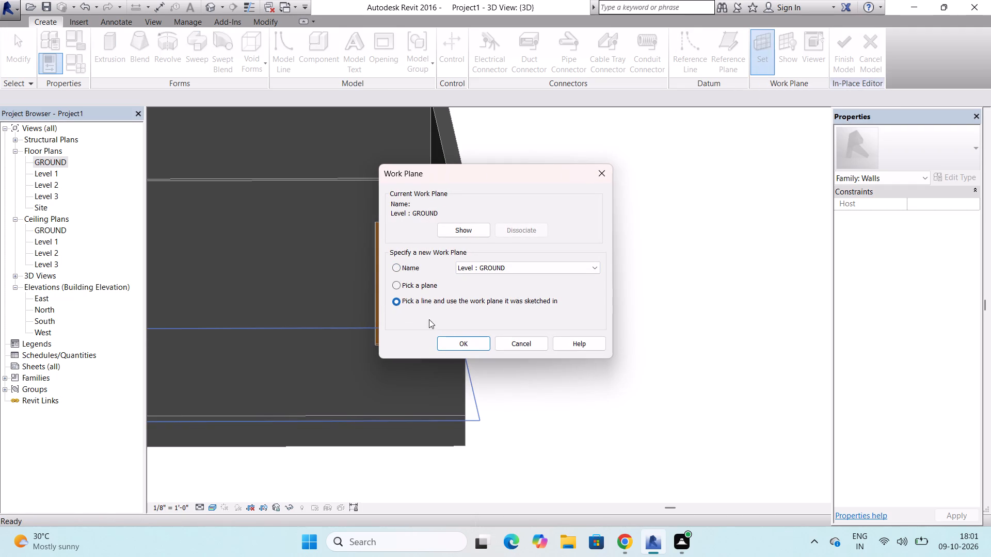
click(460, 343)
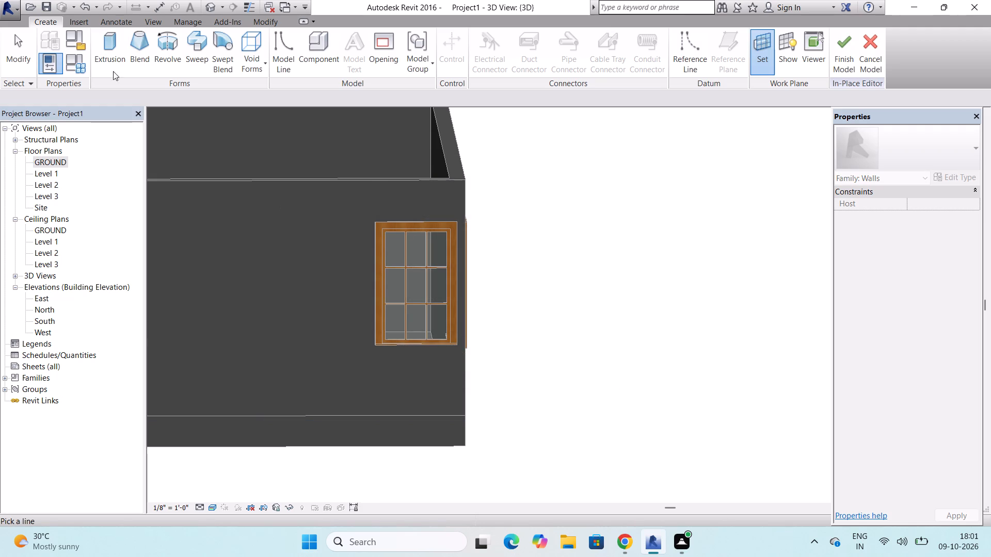
Start a solid extrusion sketch in the in-place Walls model for the corner with the two windows.
click(106, 53)
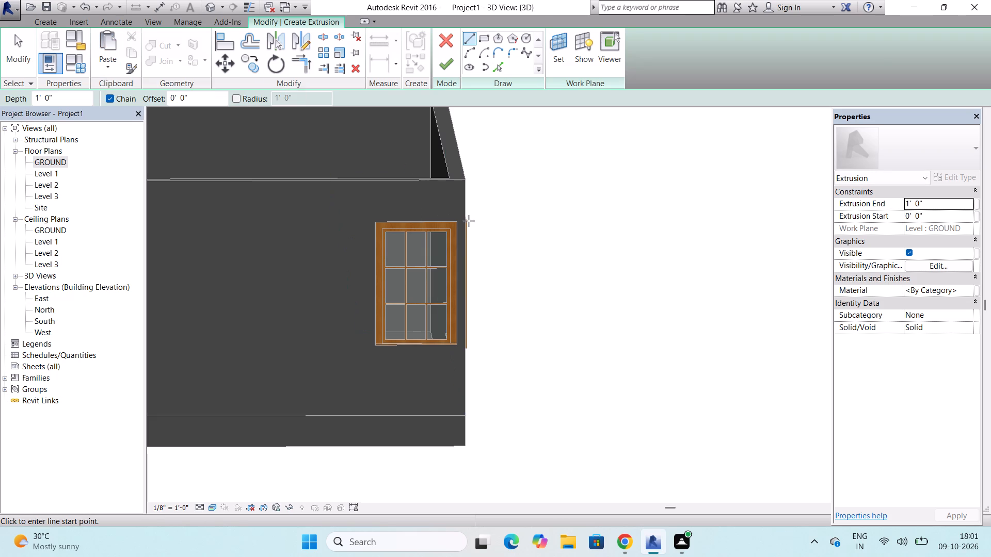
scroll(469, 221, up, 4)
scroll(467, 248, down, 8)
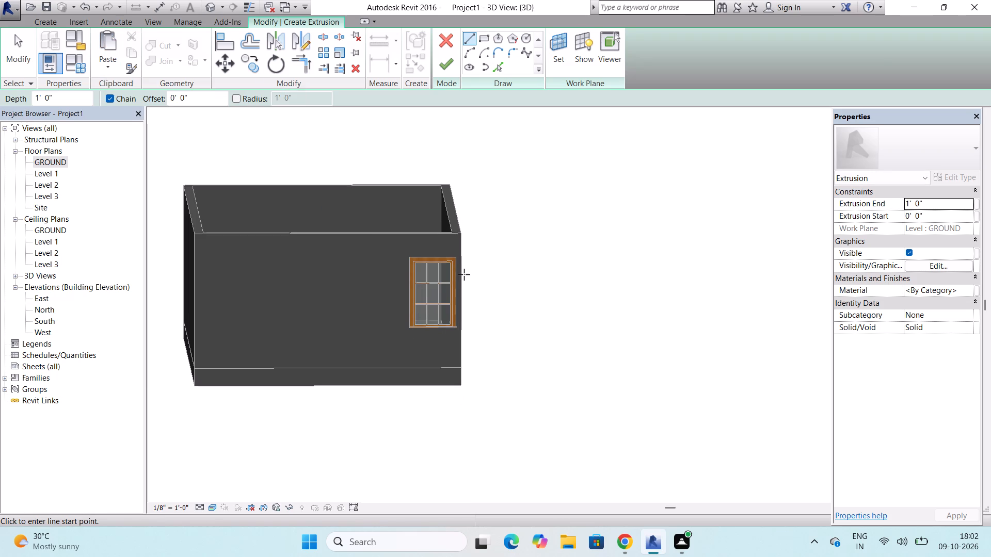
shift+middle_drag(526, 269, 394, 285)
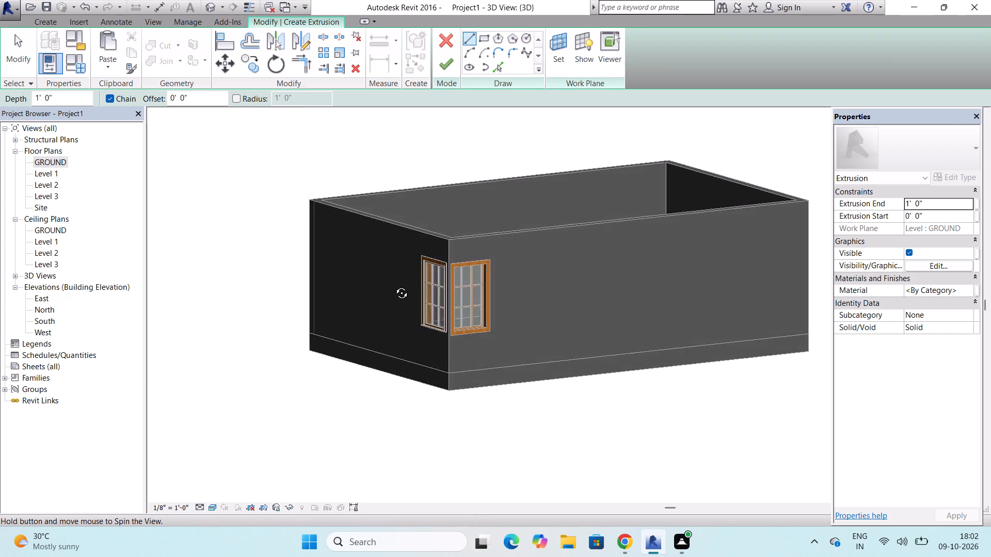
shift+middle_drag(394, 285, 359, 287)
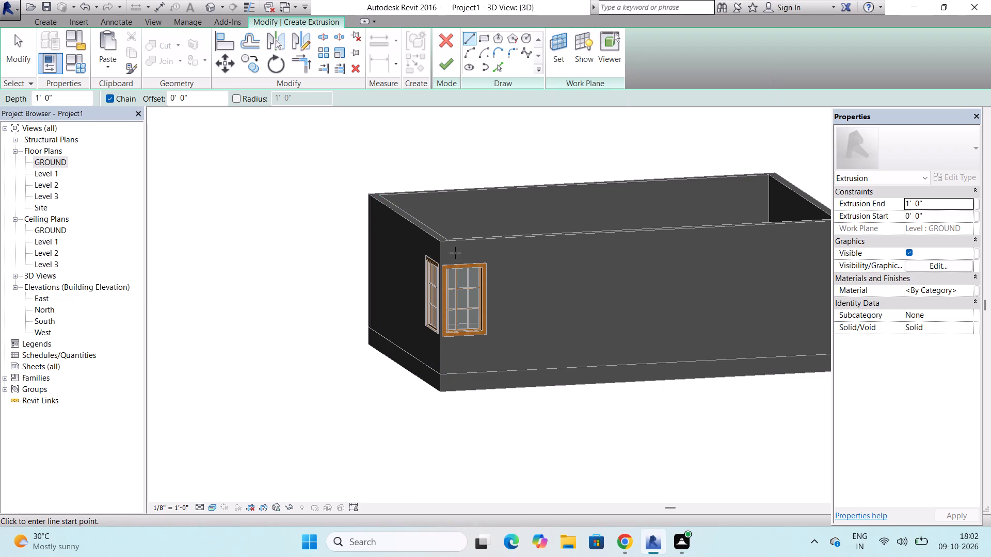
scroll(447, 260, up, 6)
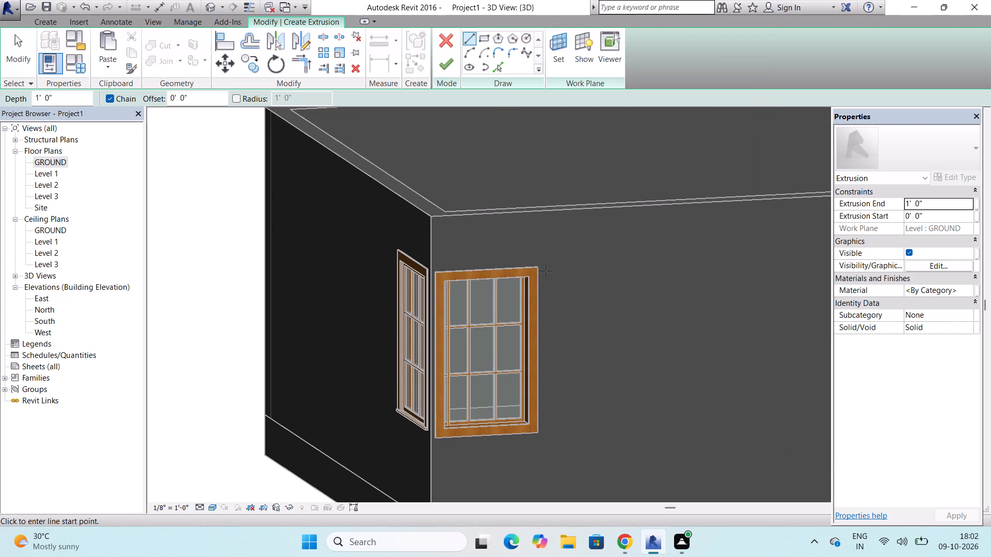
scroll(531, 268, up, 2)
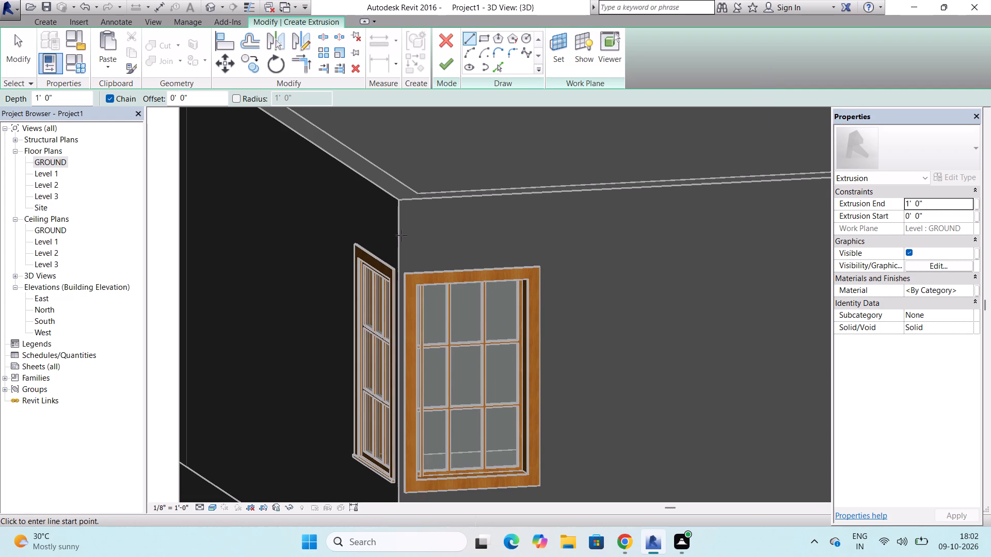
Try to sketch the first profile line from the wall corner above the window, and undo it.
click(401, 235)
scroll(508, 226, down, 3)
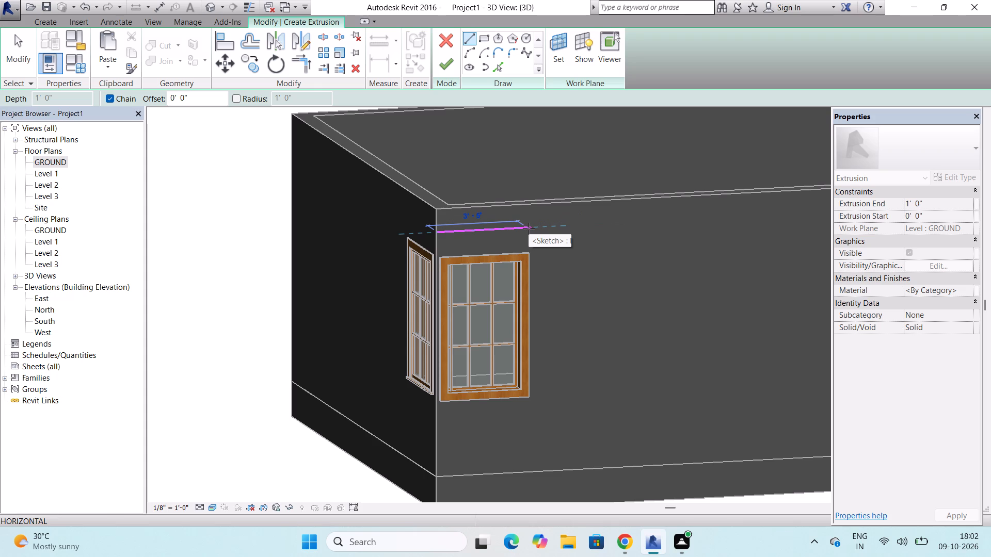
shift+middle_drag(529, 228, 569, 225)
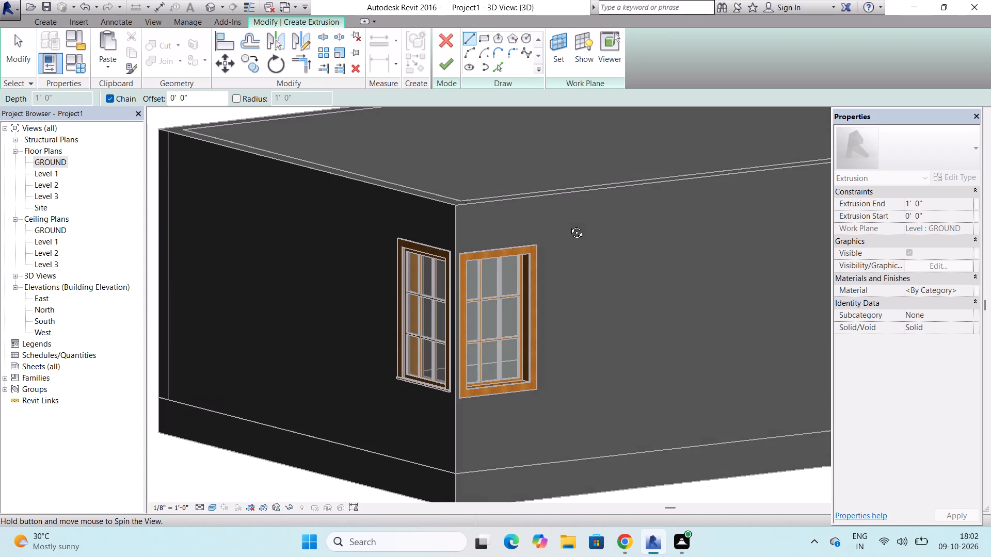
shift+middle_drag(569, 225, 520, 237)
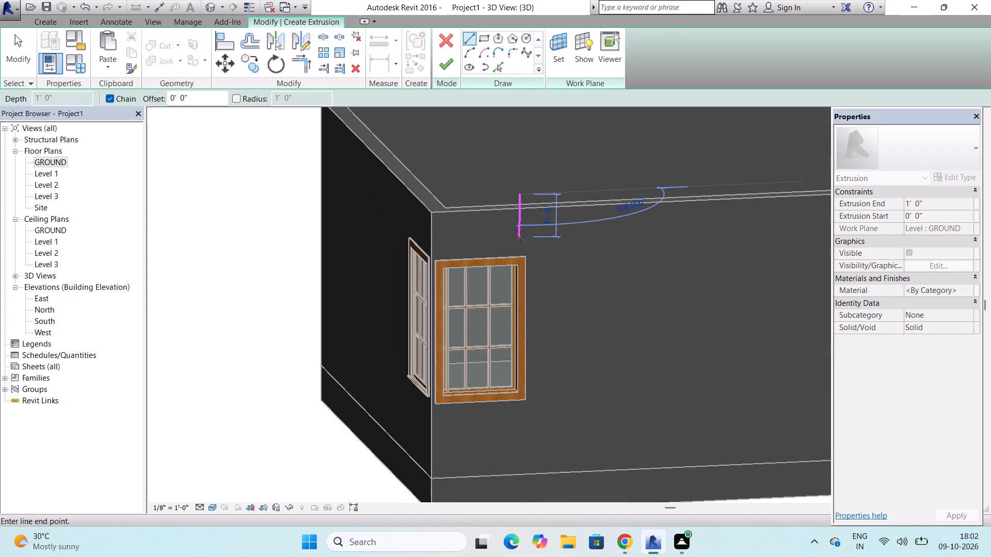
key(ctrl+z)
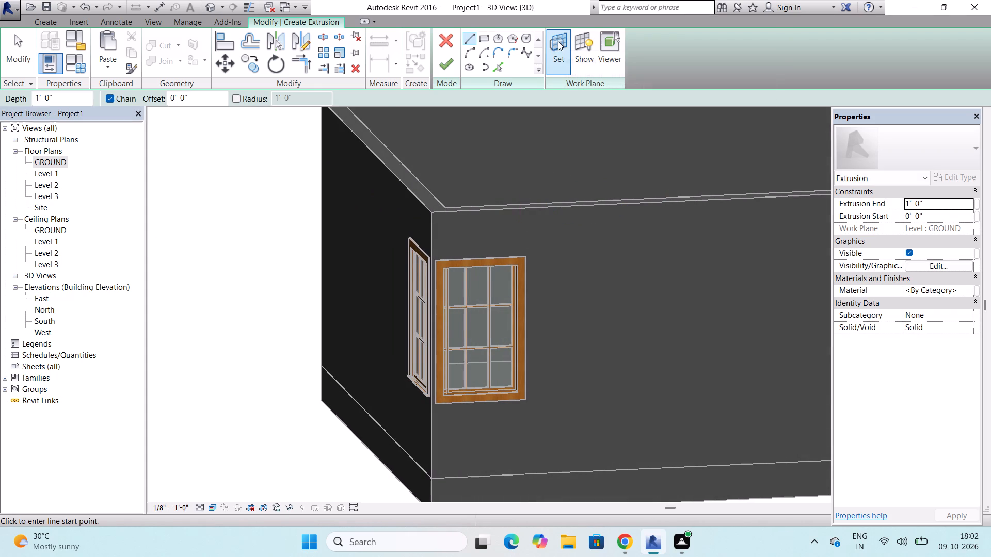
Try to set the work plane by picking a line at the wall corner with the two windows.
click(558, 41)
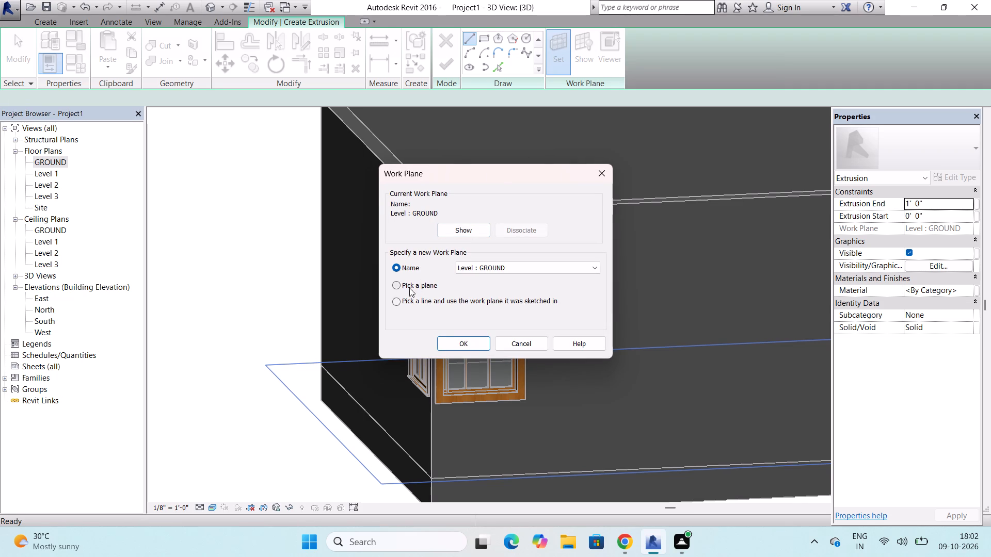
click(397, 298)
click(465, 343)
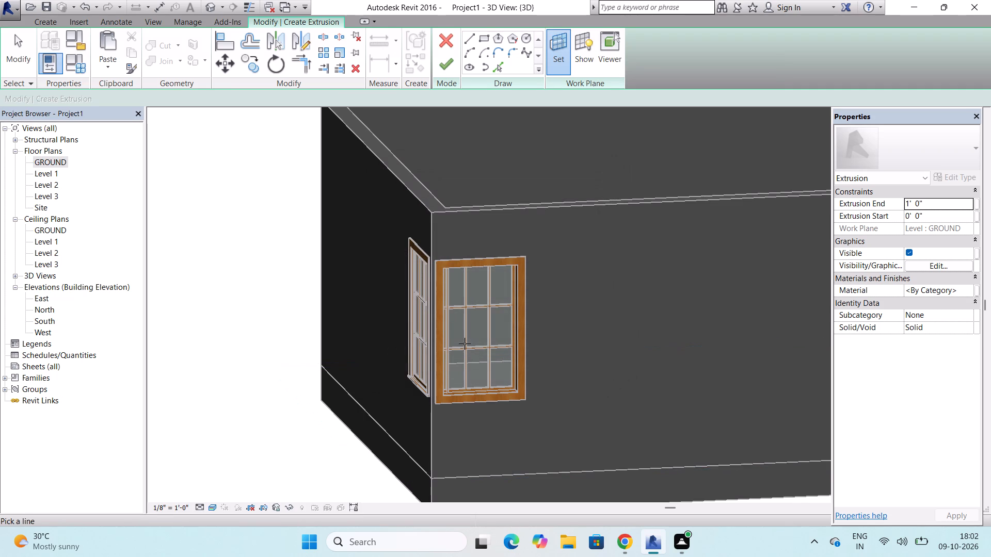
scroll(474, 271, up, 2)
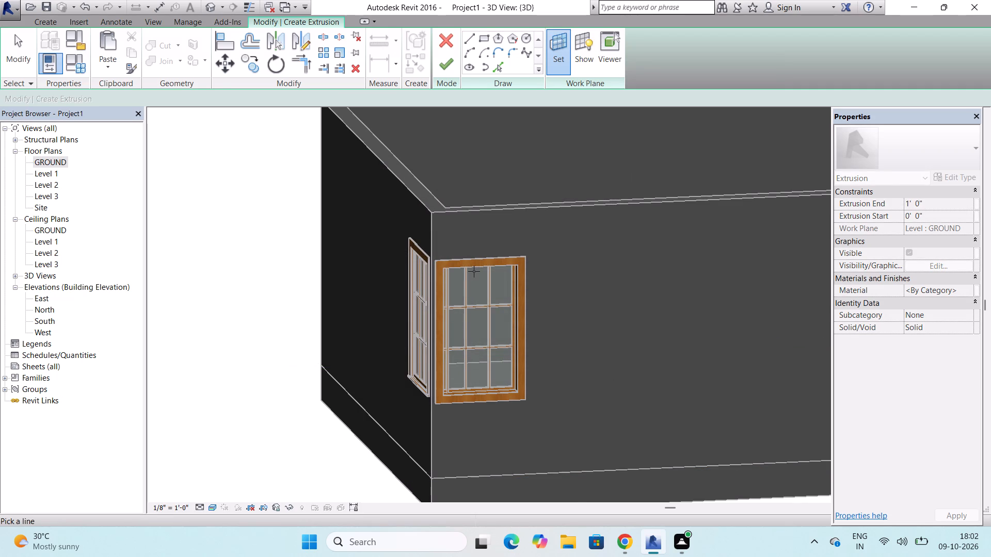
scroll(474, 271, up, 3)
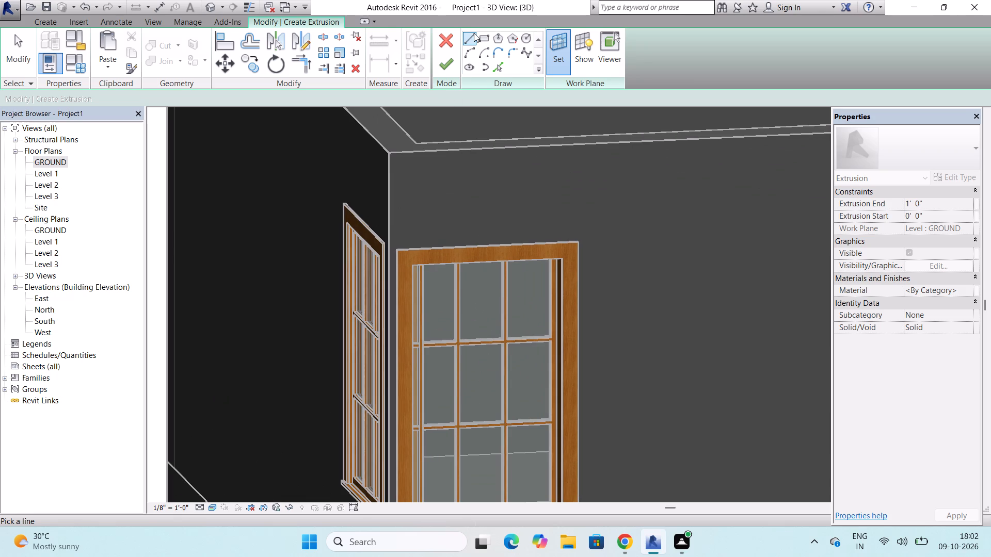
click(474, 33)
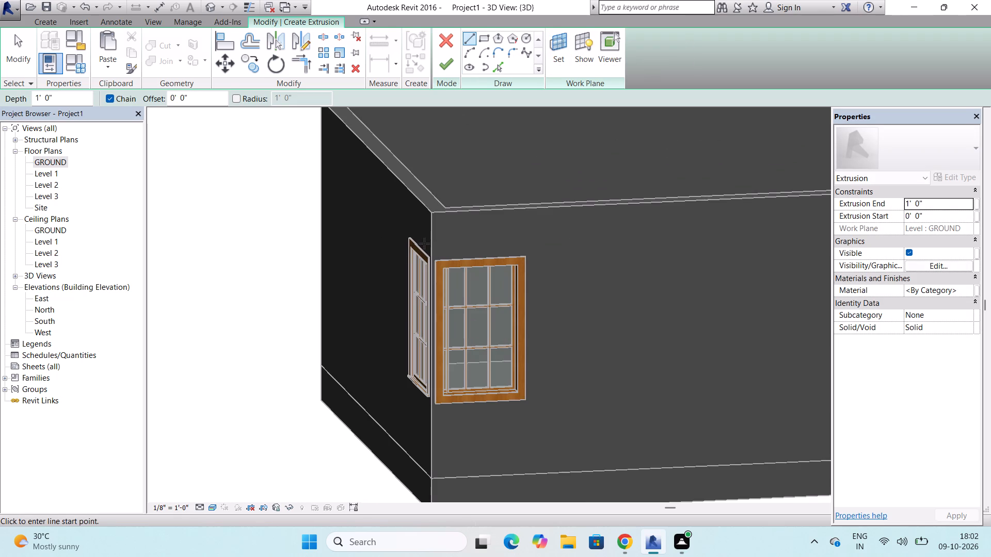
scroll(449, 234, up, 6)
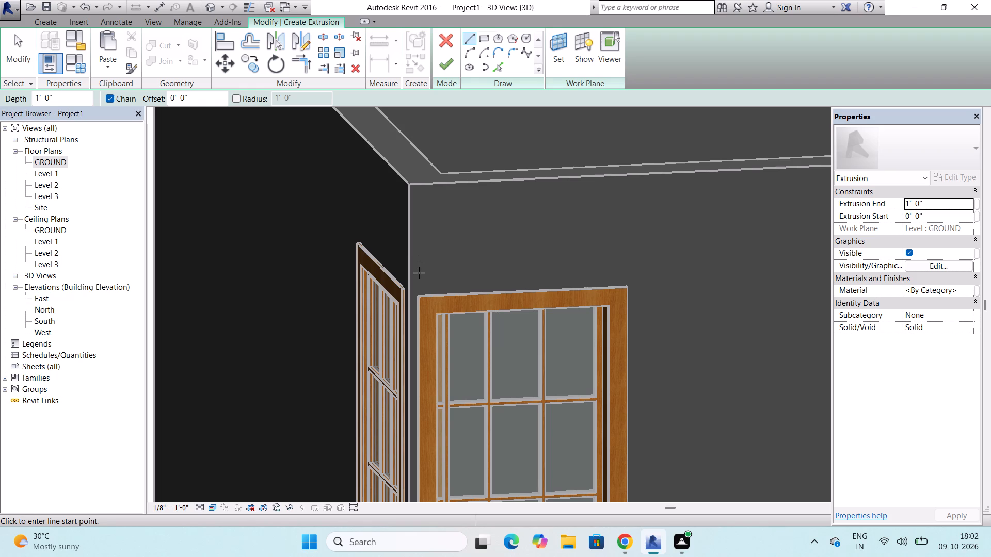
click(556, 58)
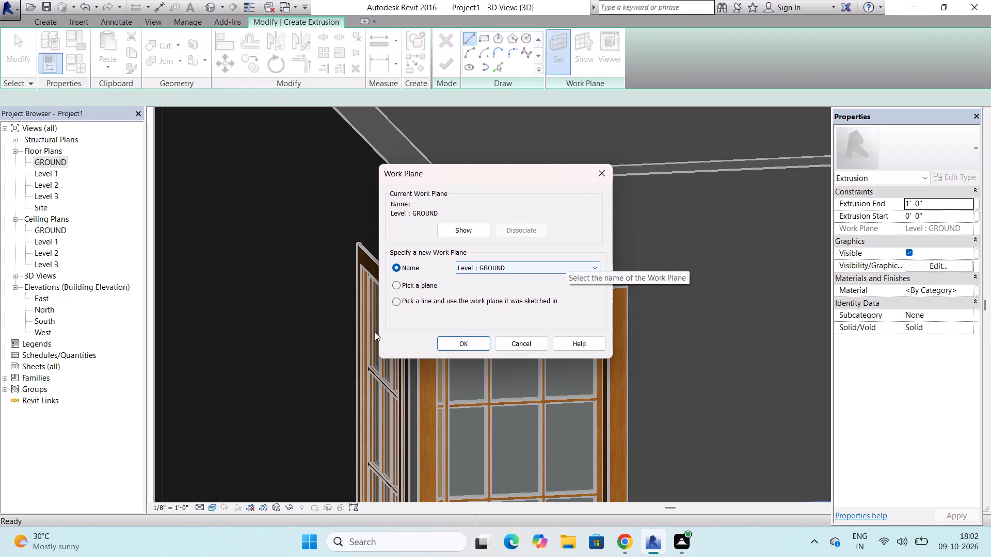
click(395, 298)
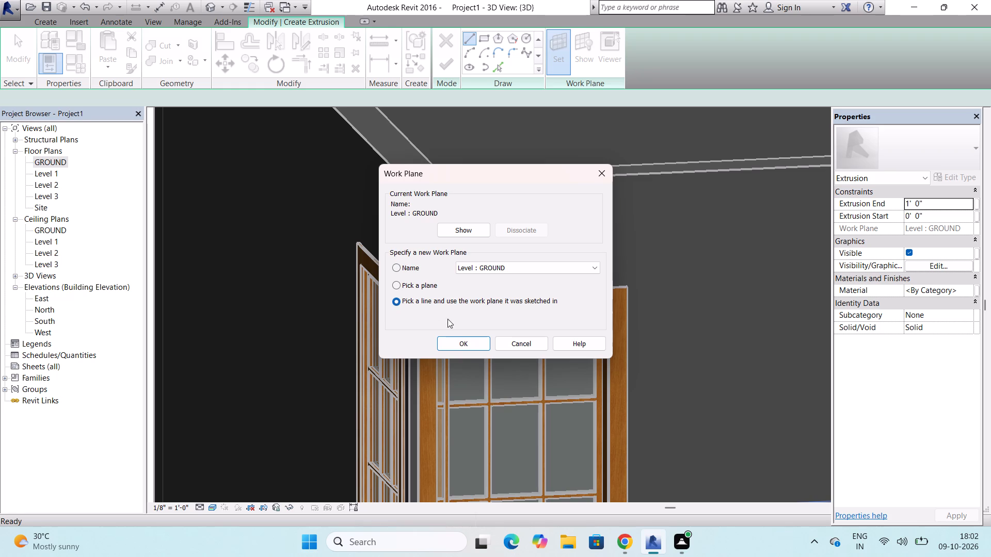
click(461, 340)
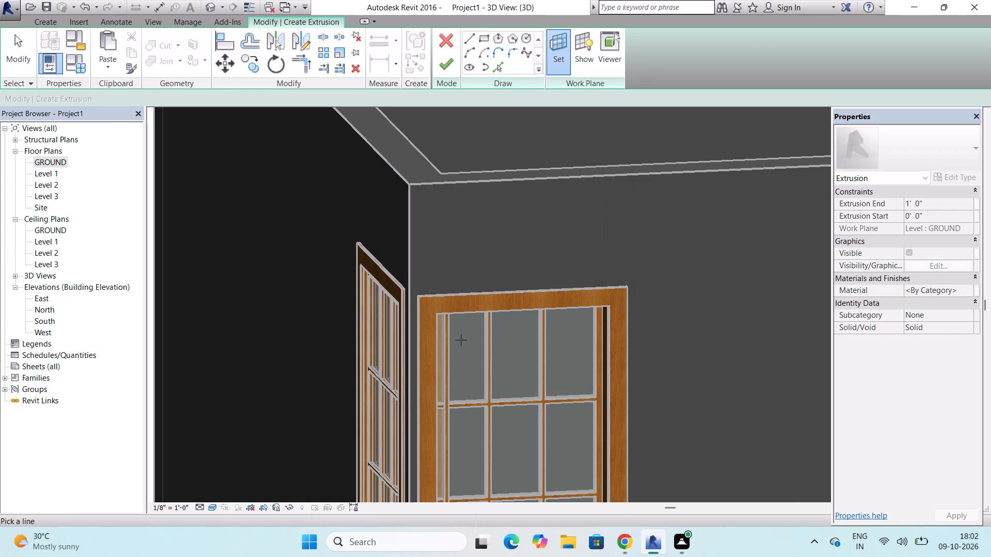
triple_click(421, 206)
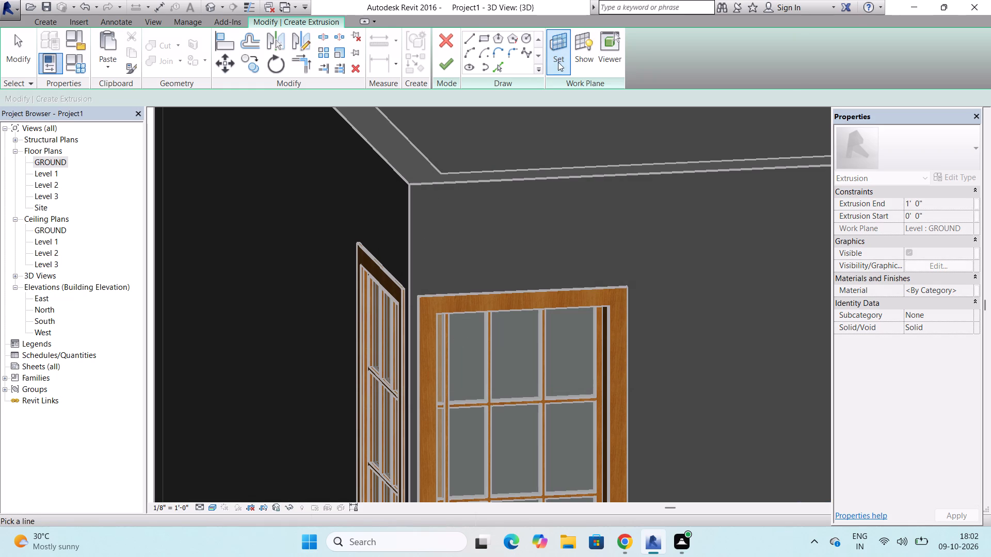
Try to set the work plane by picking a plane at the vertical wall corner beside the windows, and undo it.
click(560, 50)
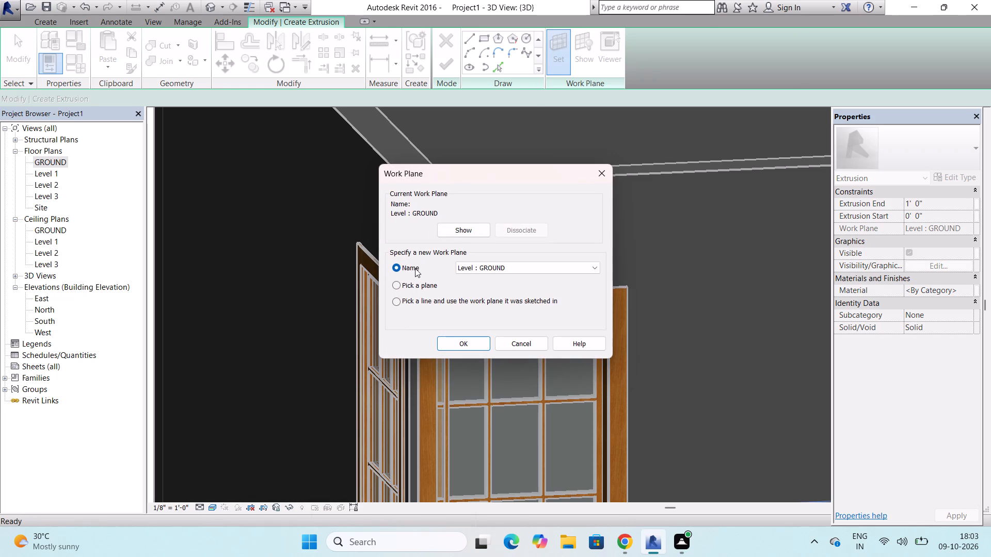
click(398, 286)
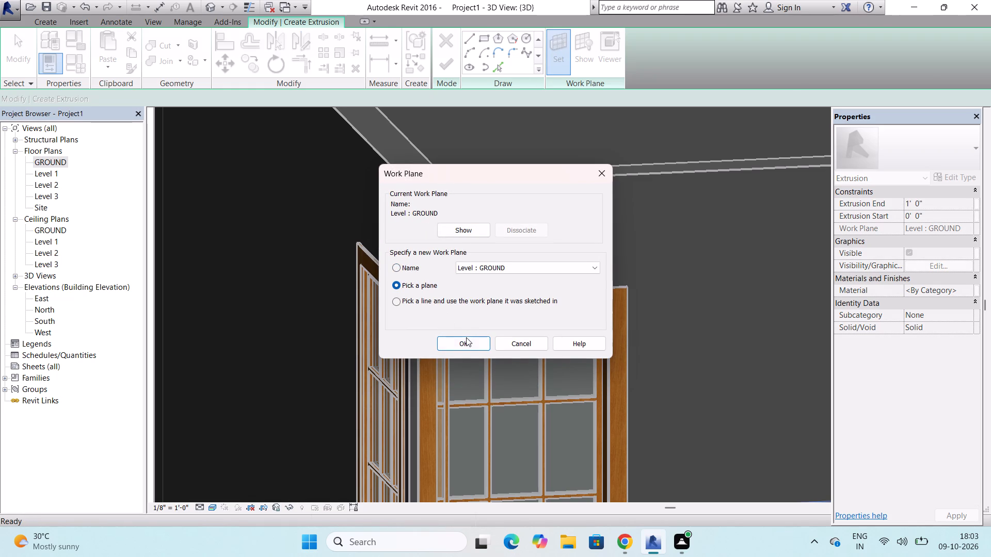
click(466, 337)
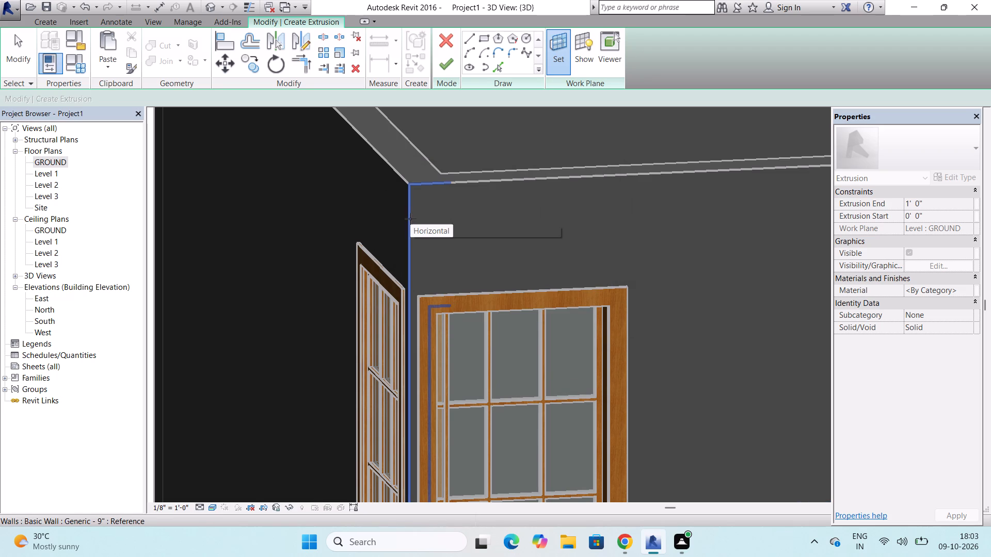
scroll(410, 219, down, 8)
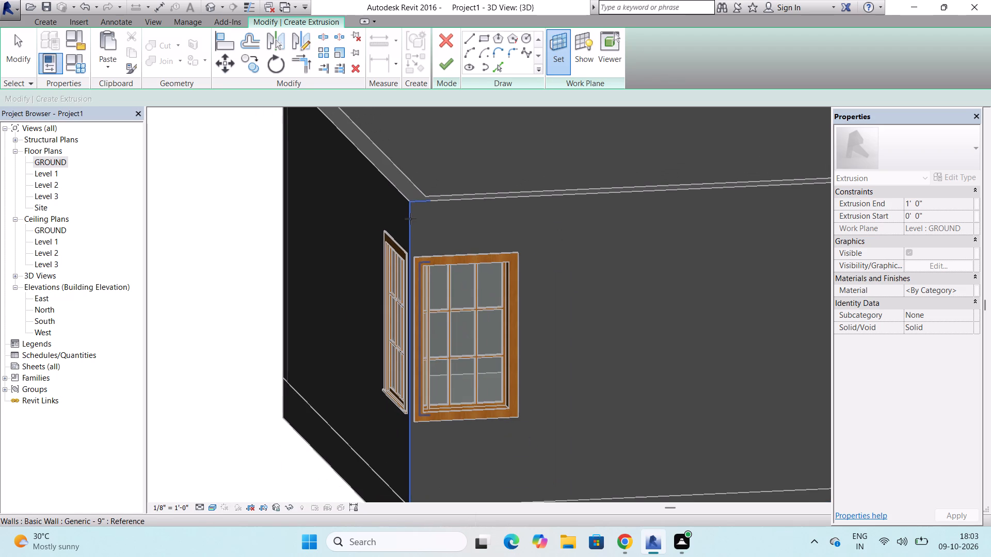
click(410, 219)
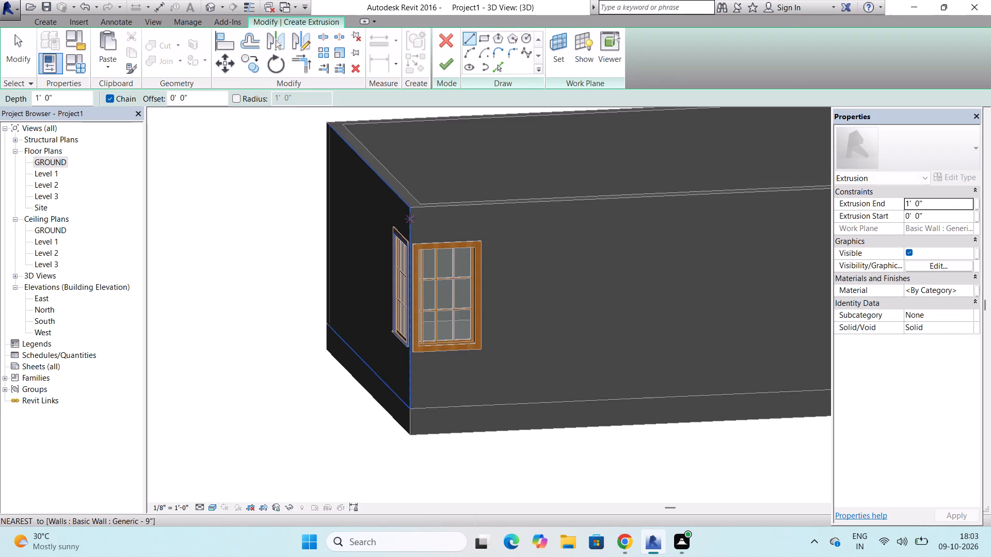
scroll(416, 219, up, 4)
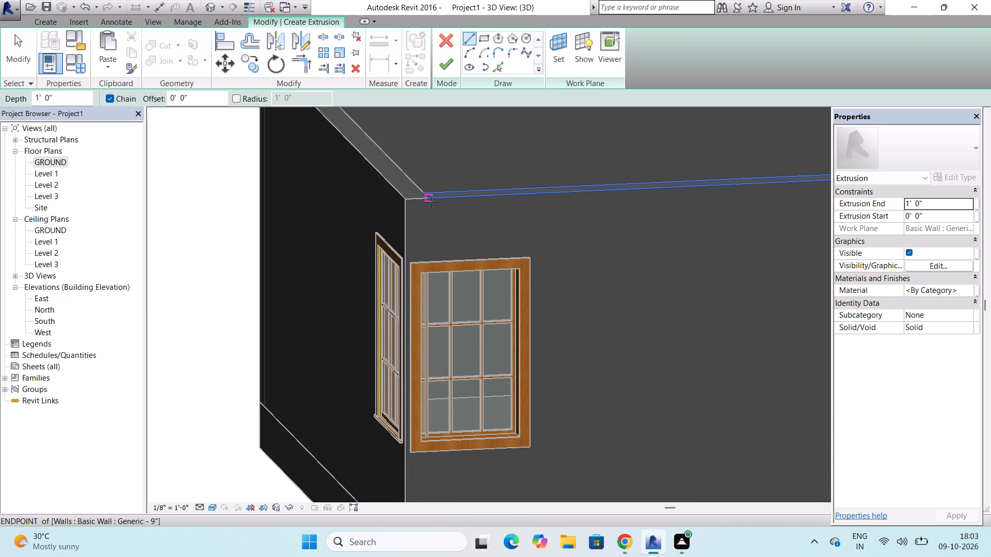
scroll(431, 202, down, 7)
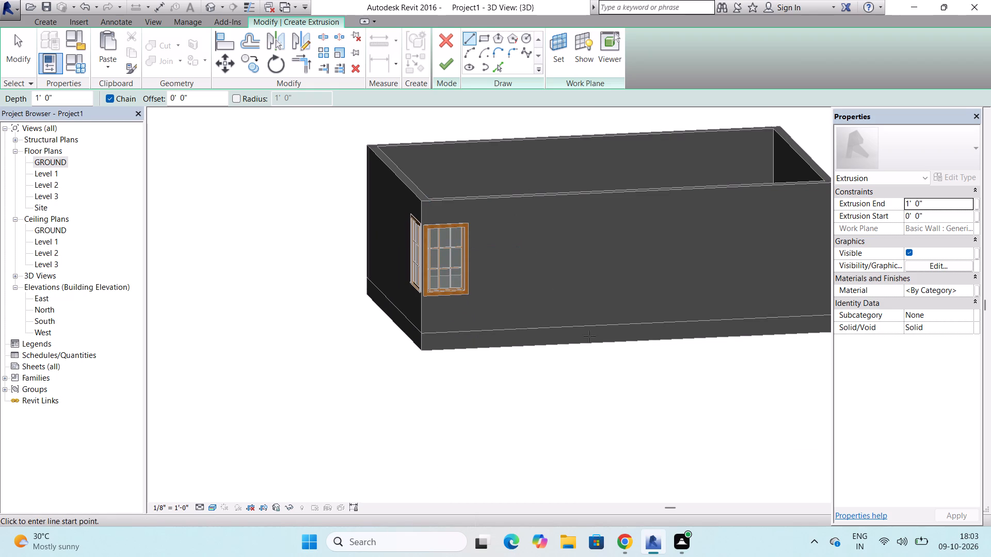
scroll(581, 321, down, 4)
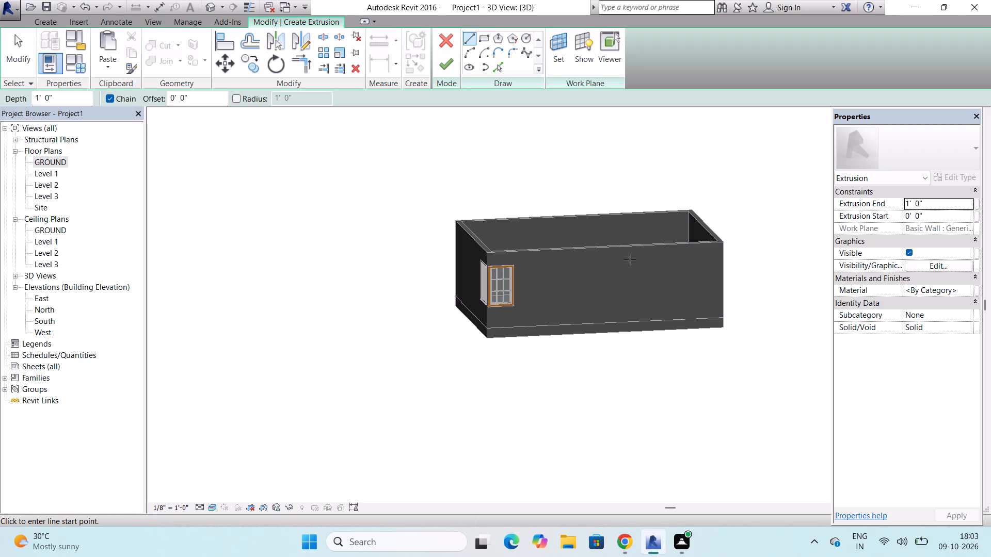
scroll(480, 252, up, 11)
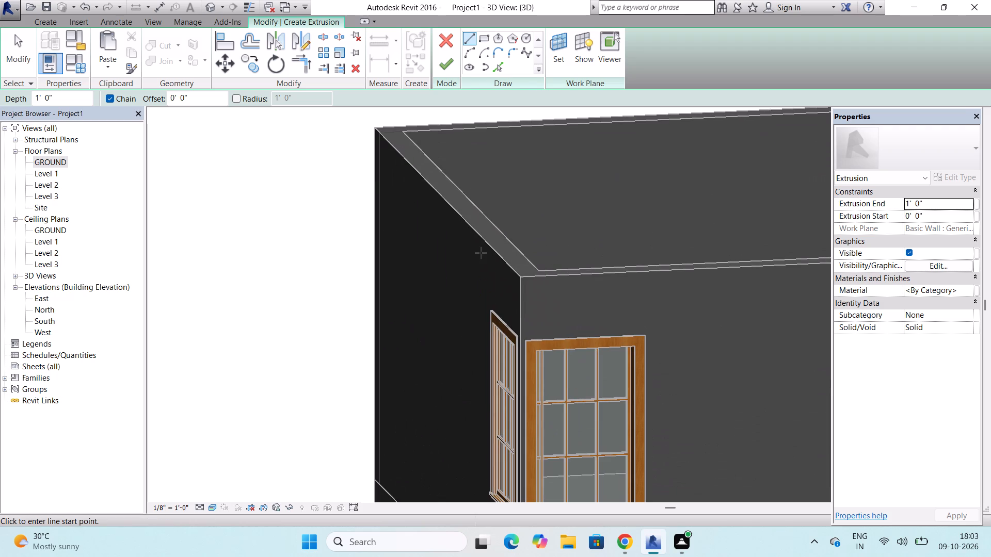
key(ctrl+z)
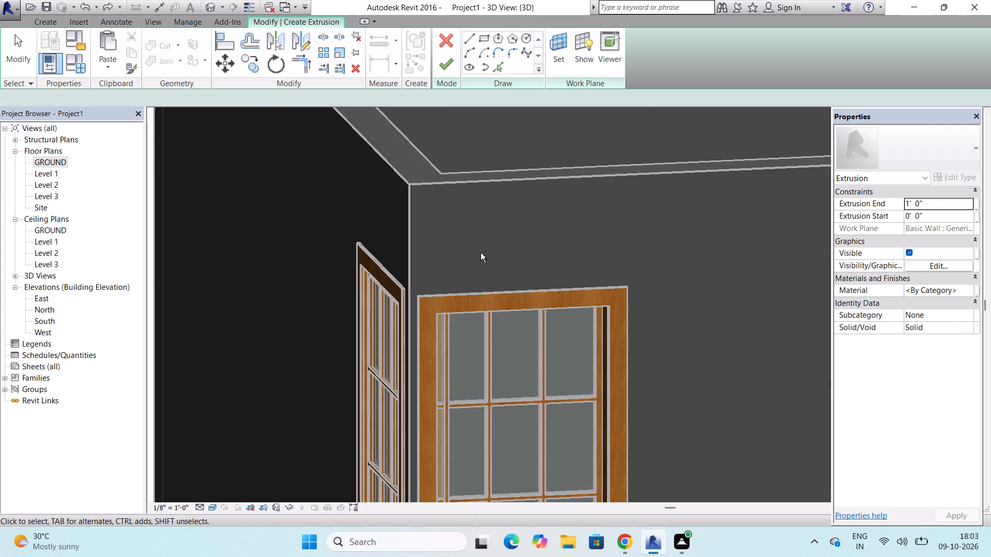
Set the work plane by picking the plane of the long wall that holds the front corner window.
click(565, 53)
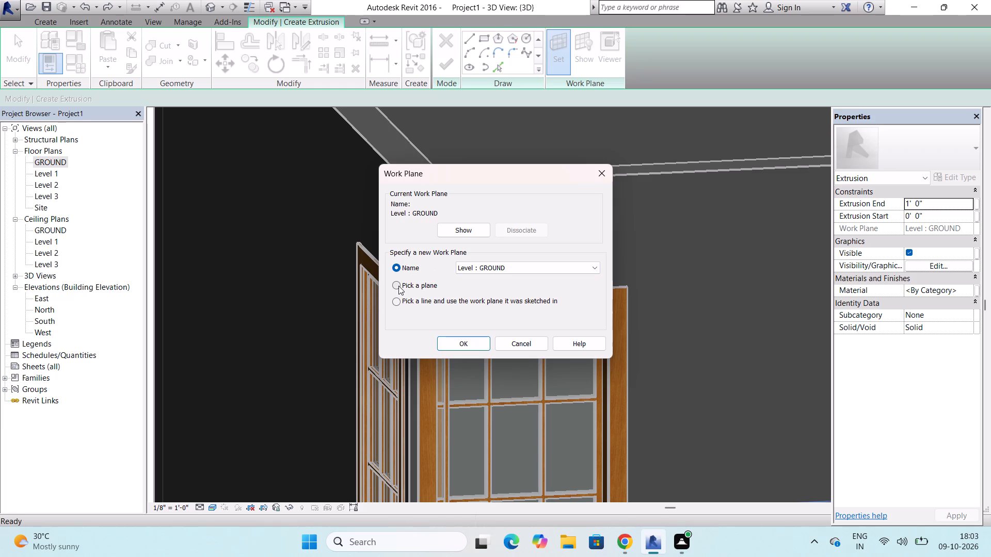
click(398, 286)
click(454, 341)
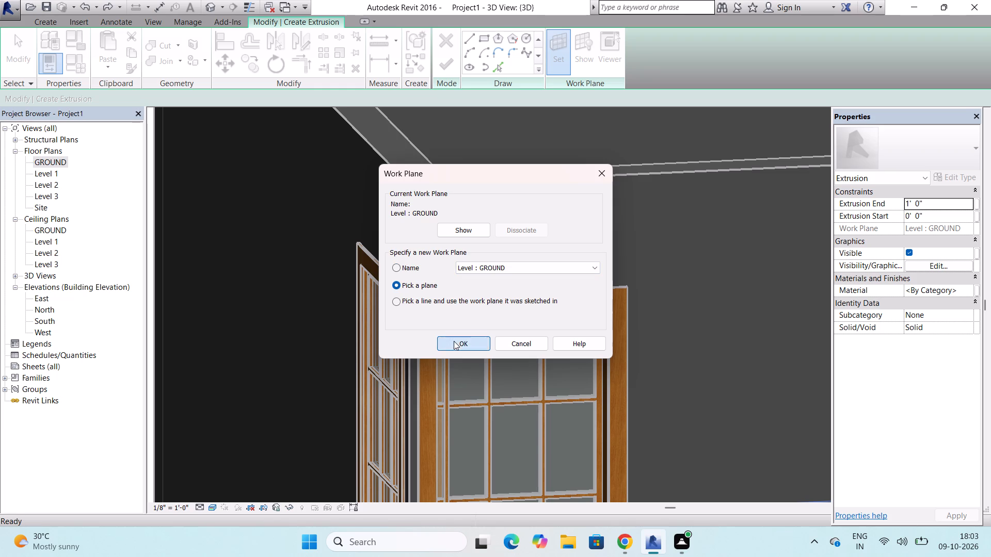
scroll(450, 204, down, 4)
scroll(414, 183, down, 3)
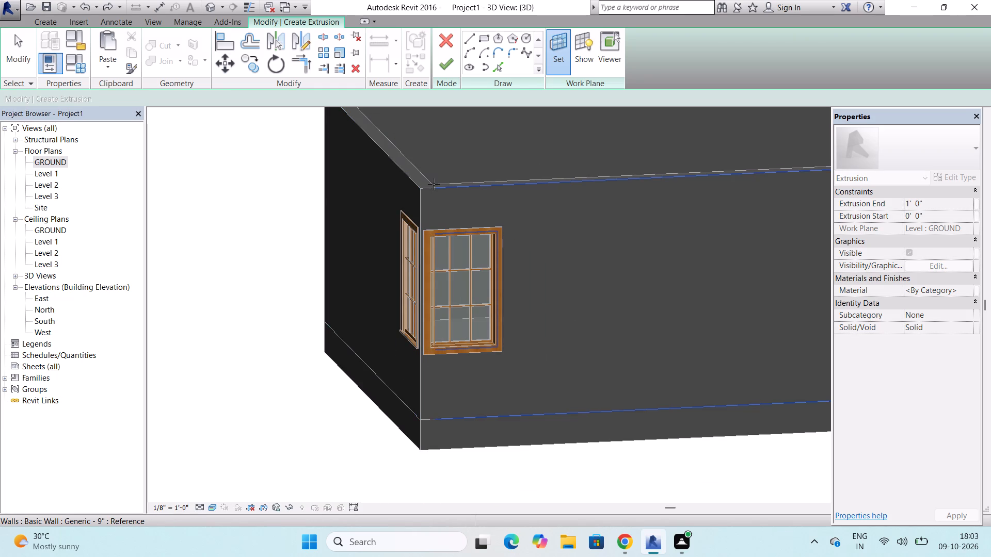
click(440, 184)
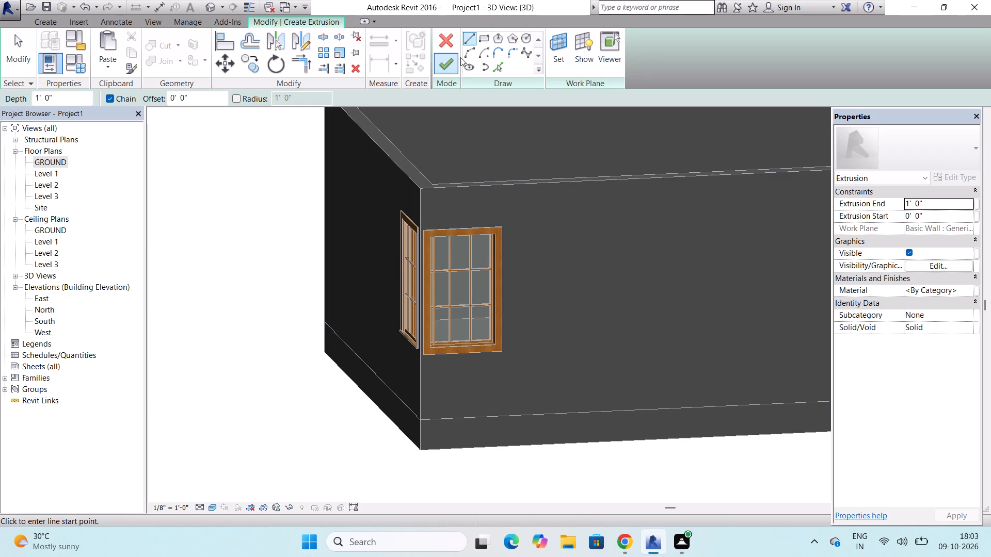
Sketch the outer profile lines from the wall corner horizontally above the front window, then about 9 ft down to the floor line.
click(473, 36)
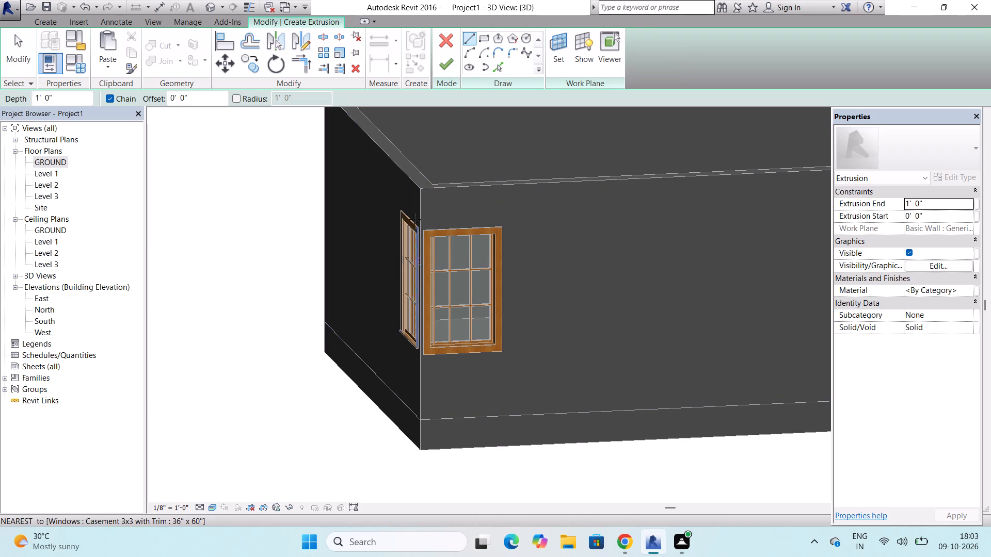
scroll(423, 204, up, 7)
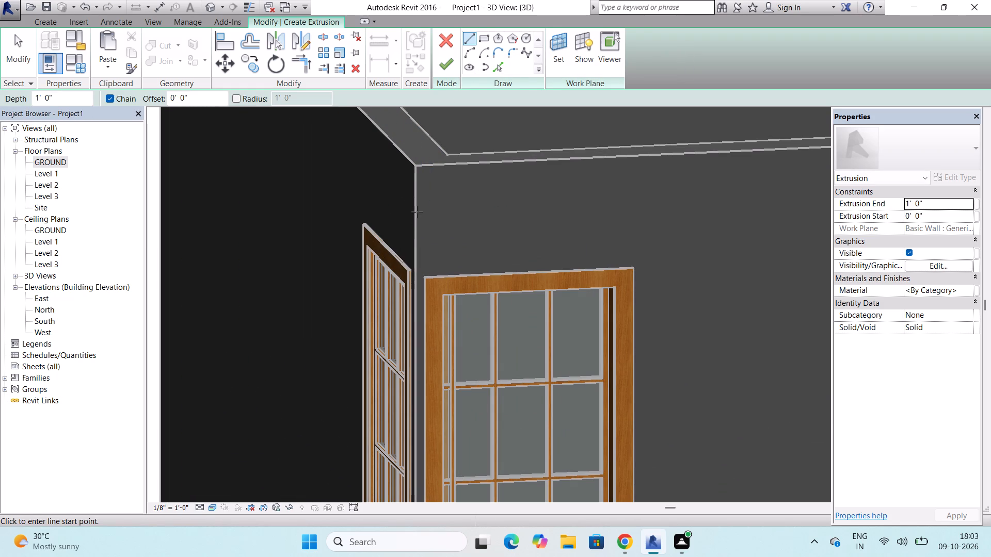
click(417, 214)
scroll(417, 214, down, 2)
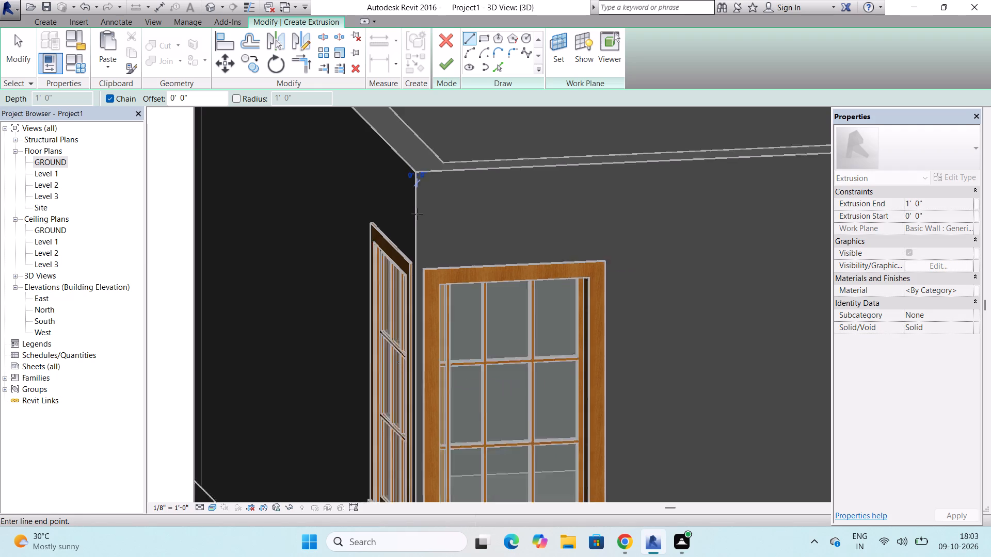
scroll(417, 214, down, 11)
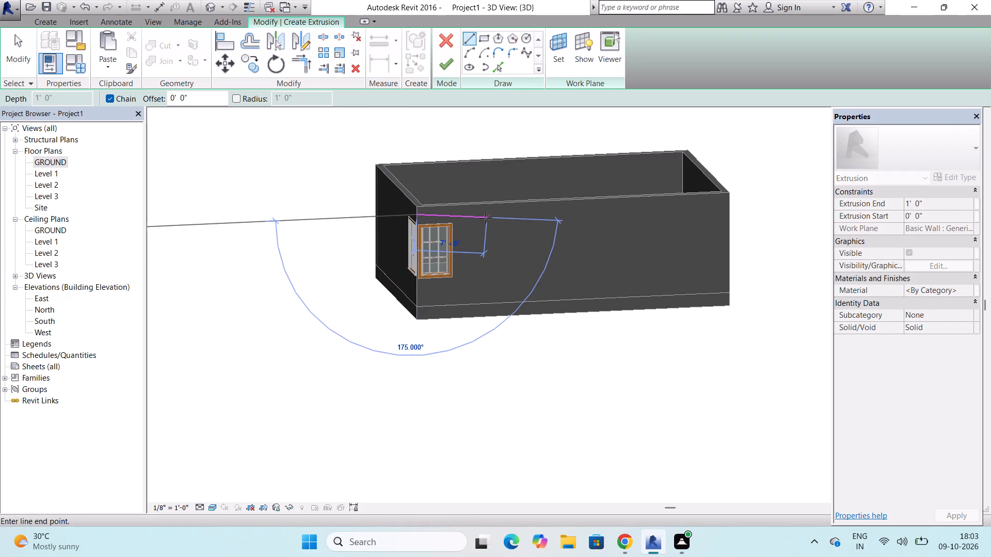
scroll(481, 215, up, 6)
scroll(438, 216, up, 1)
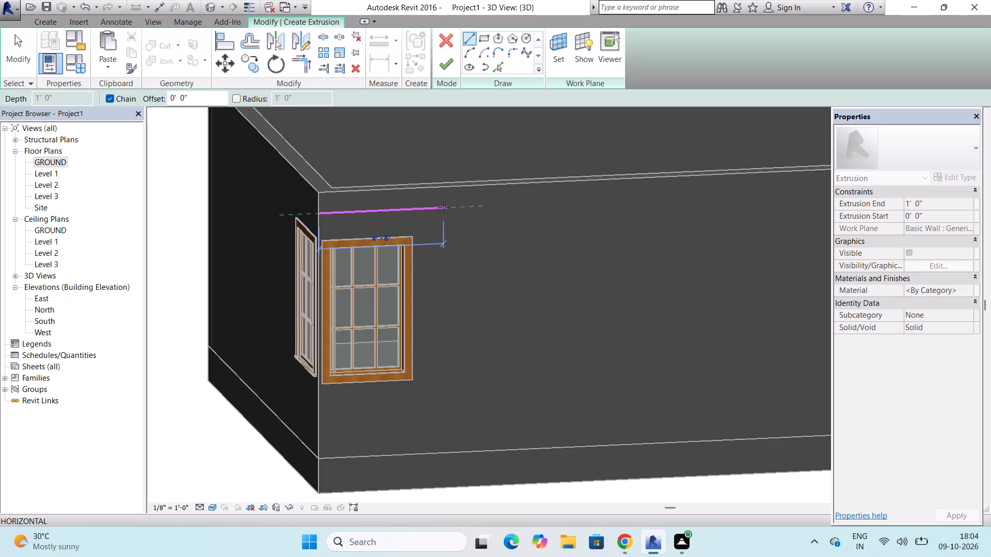
click(439, 207)
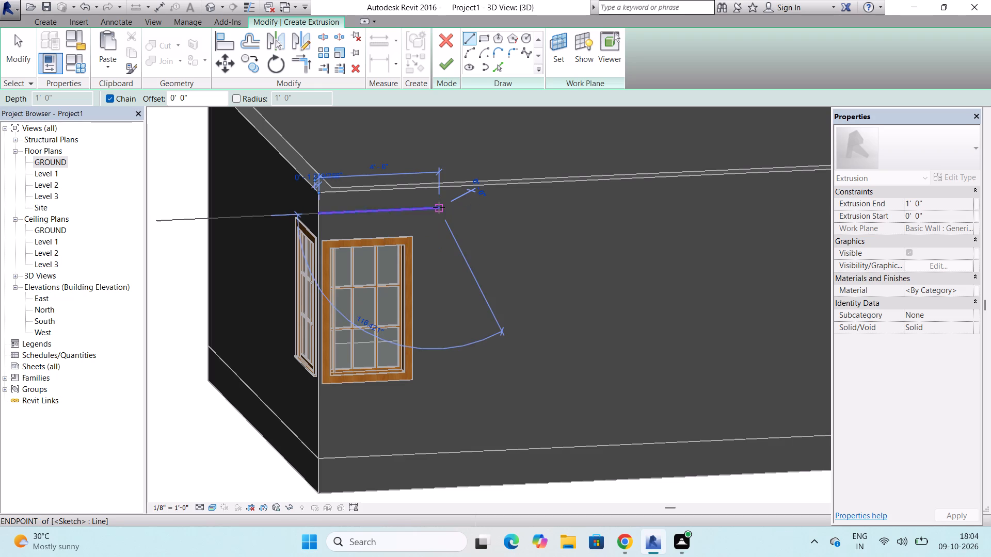
scroll(439, 207, down, 3)
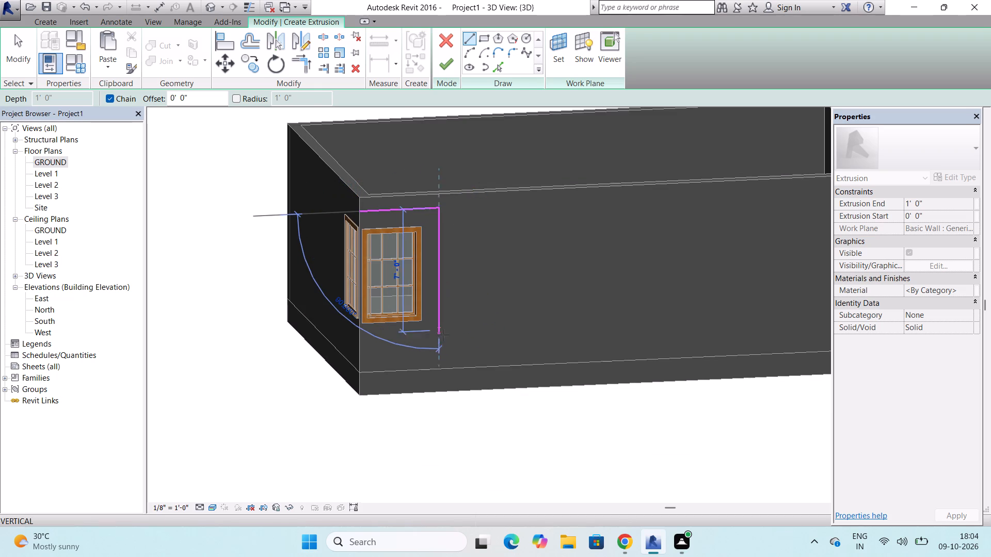
click(439, 371)
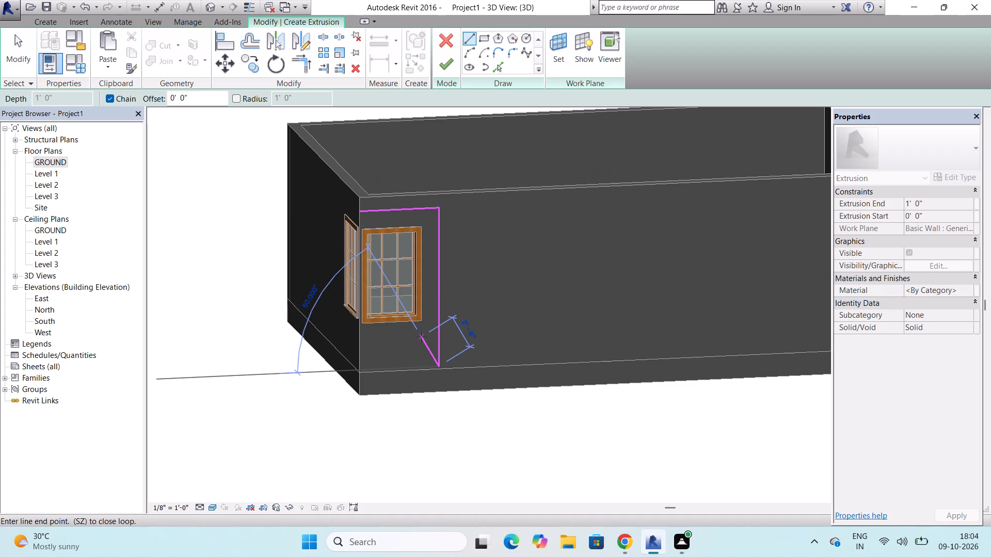
key(Escape)
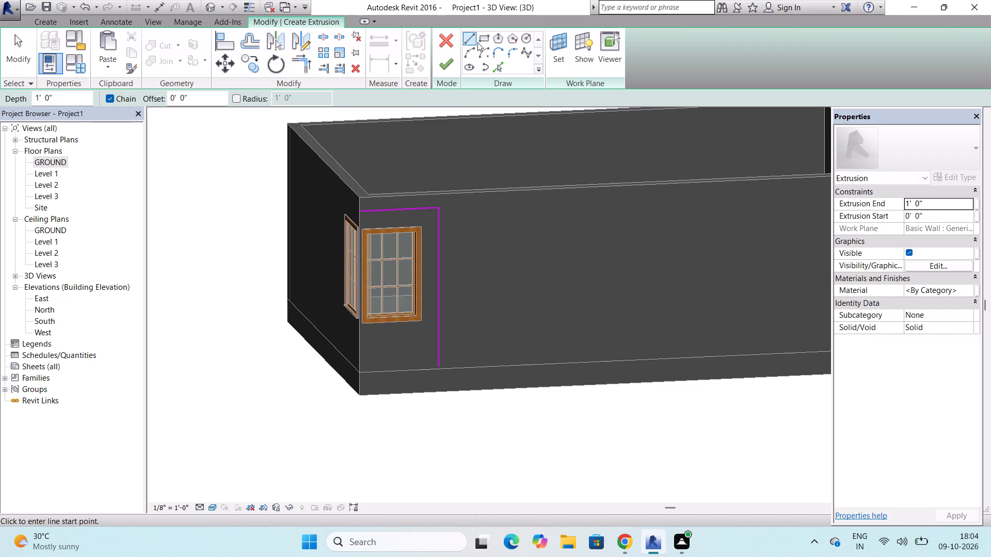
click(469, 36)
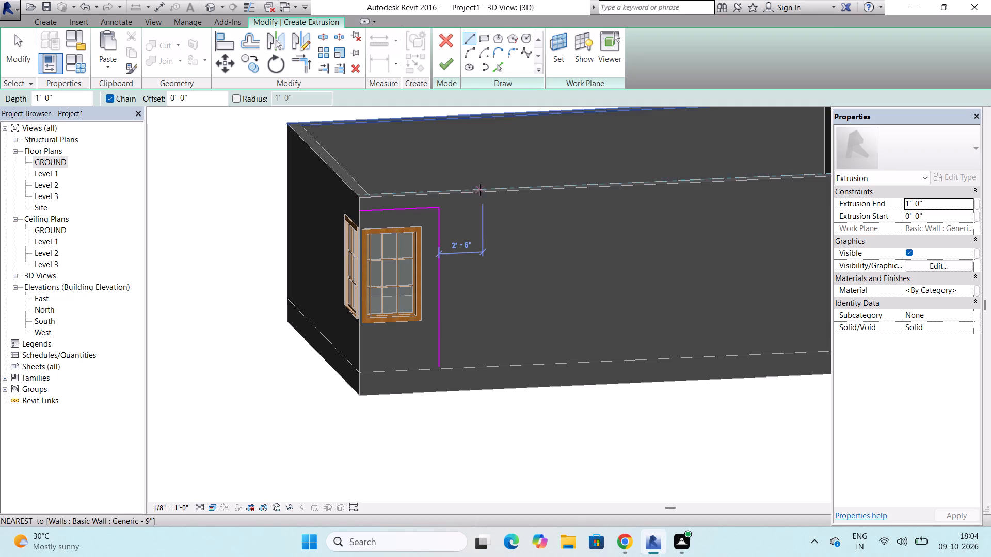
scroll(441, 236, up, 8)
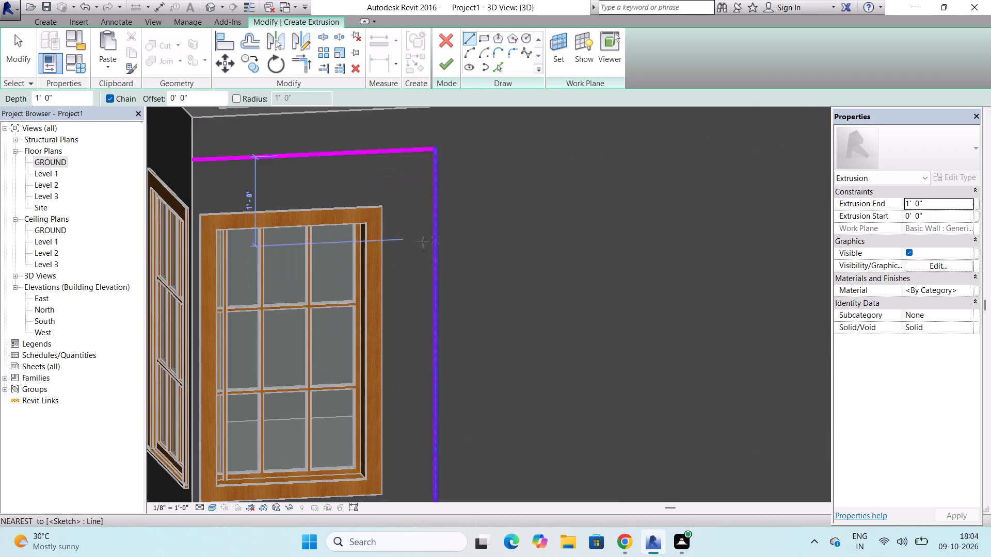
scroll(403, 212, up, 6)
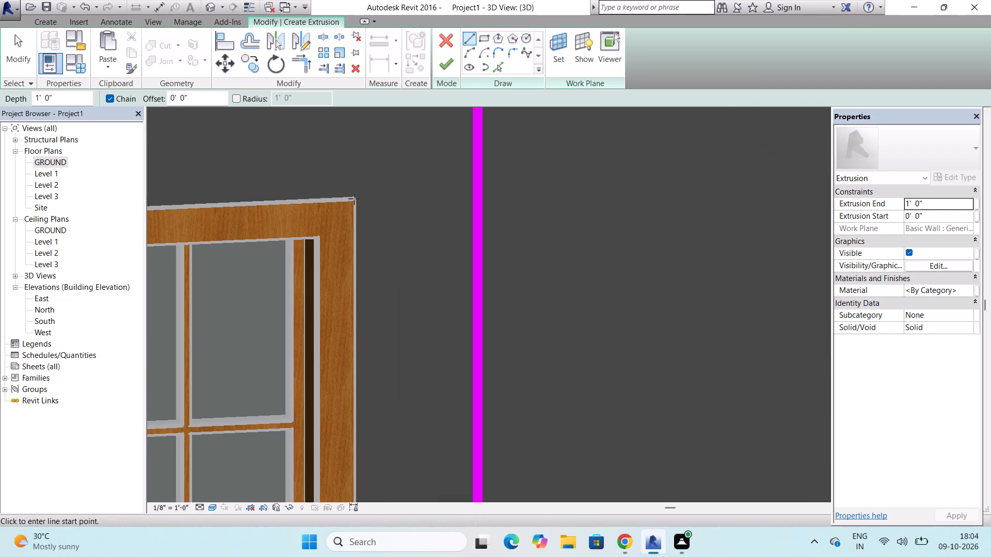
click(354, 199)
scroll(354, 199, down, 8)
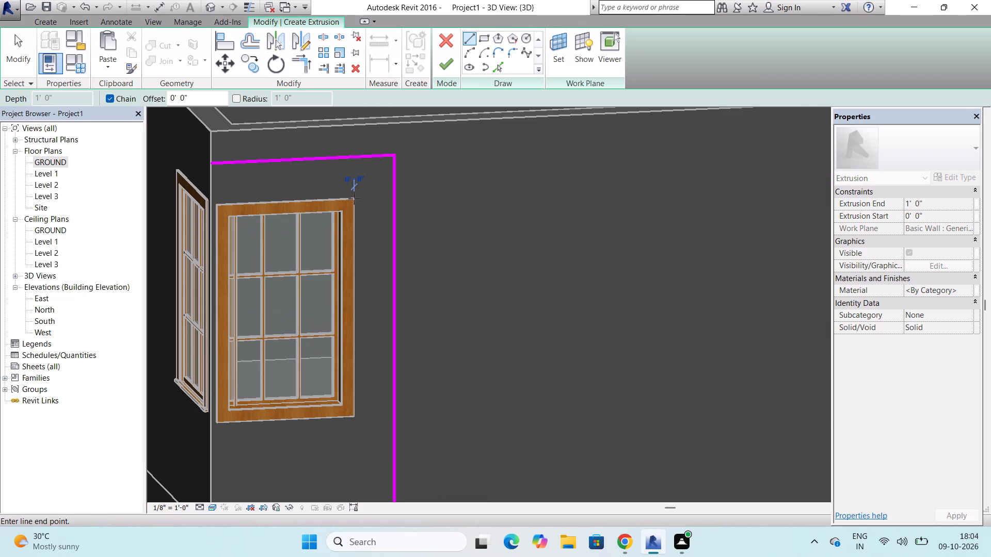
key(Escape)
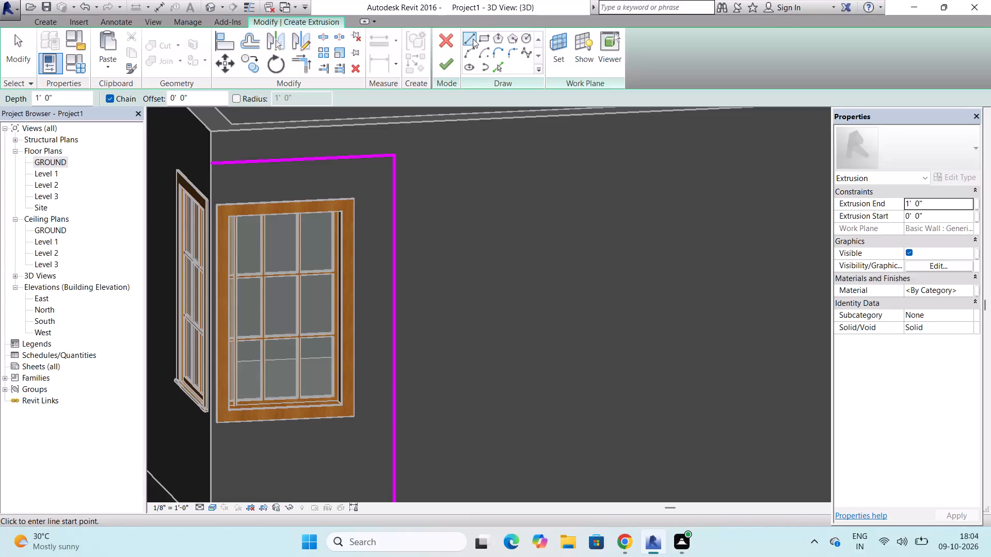
Sketch the inner vertical line about 8 ft down beside the window trim, and join its foot to the outer vertical line.
click(473, 39)
scroll(351, 201, up, 6)
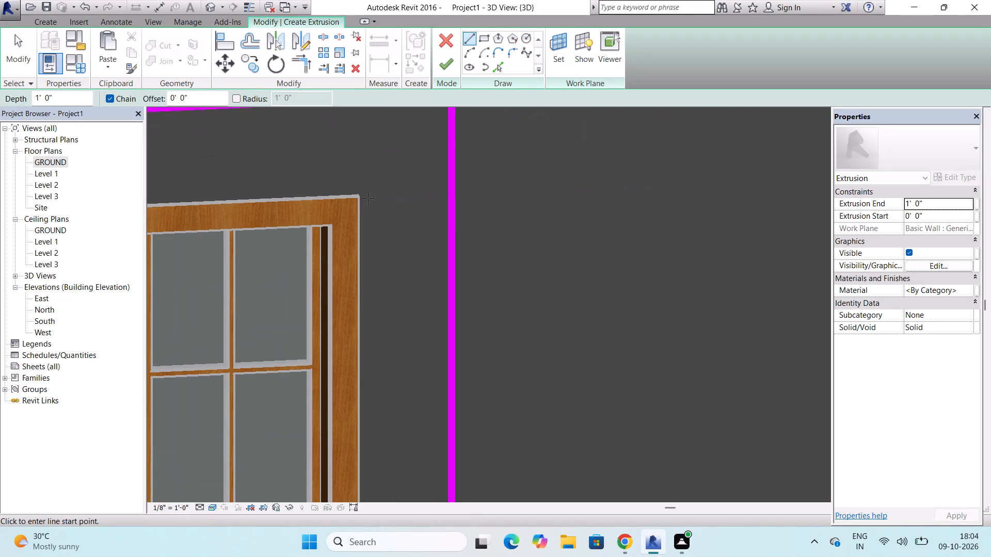
click(366, 196)
scroll(366, 196, down, 3)
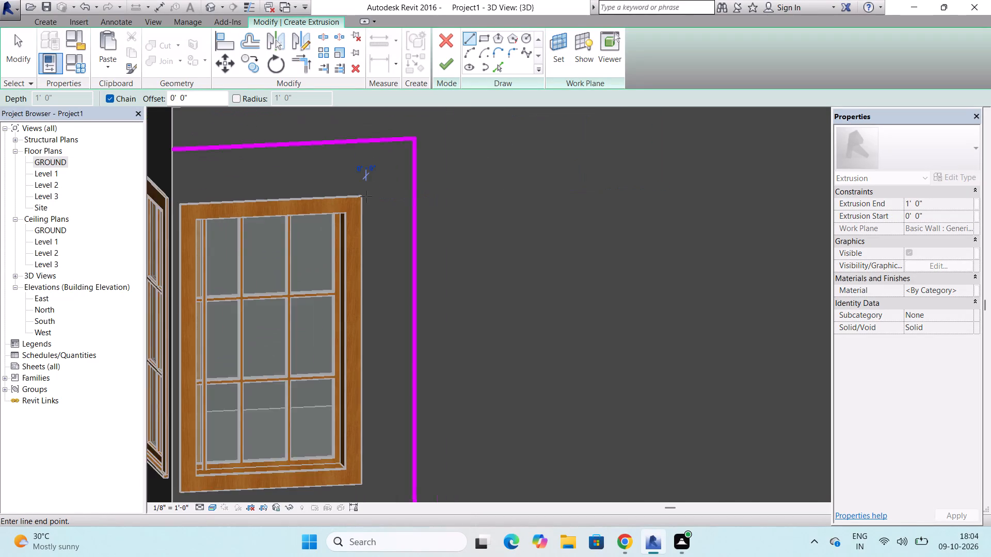
scroll(366, 196, down, 5)
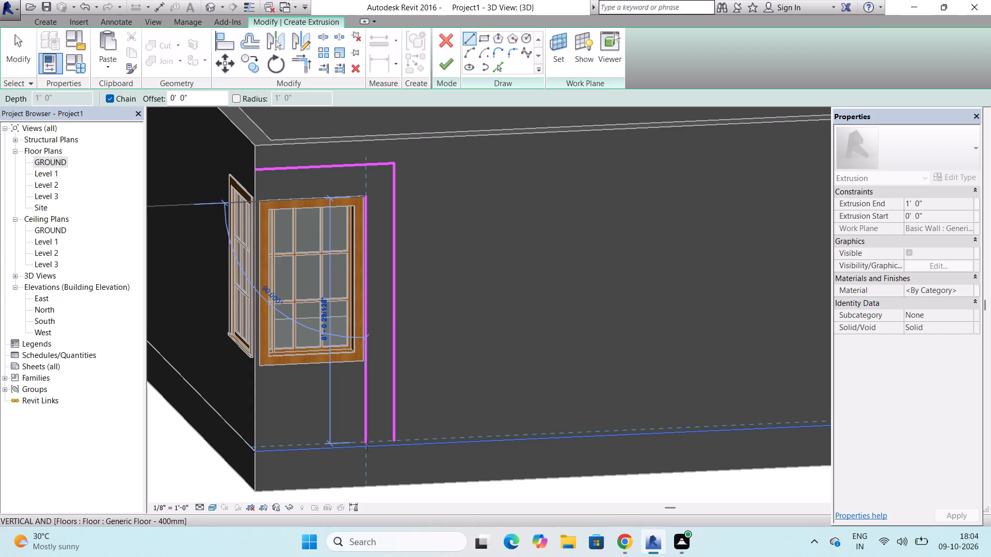
click(367, 445)
scroll(405, 441, up, 7)
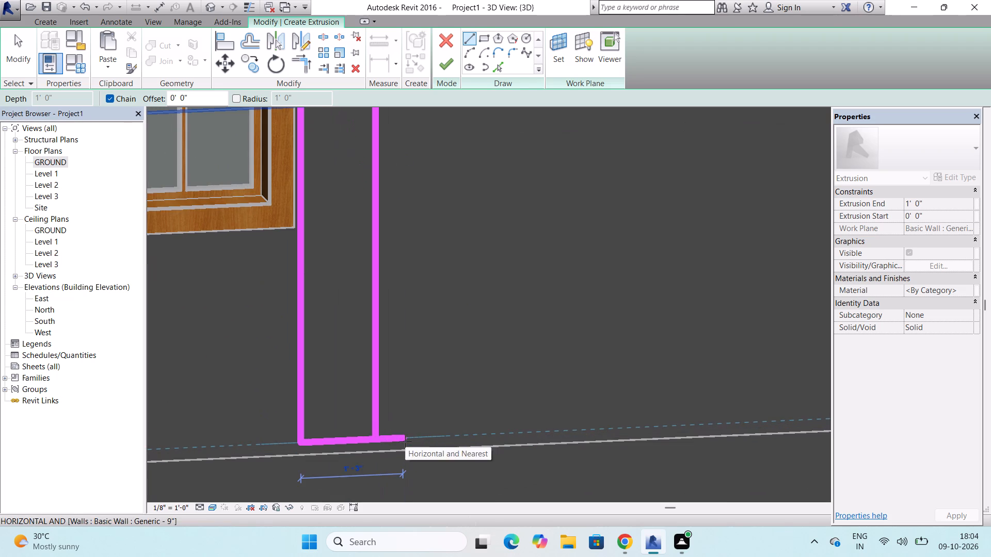
click(375, 438)
key(Escape)
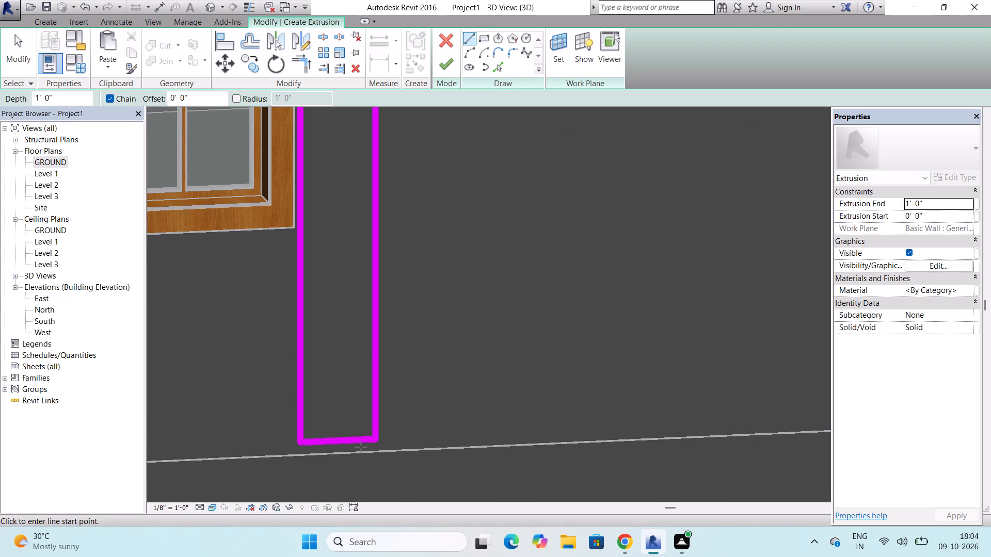
scroll(471, 424, down, 9)
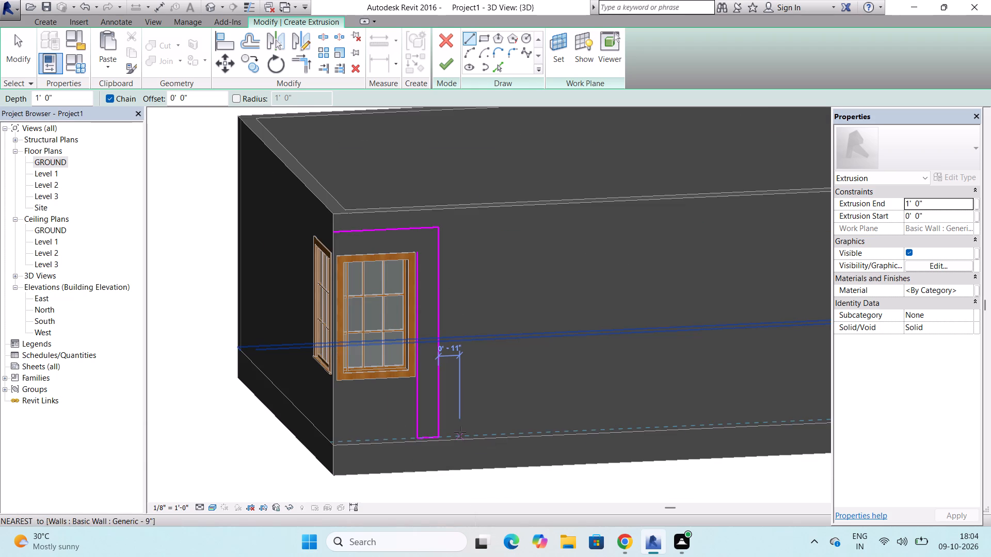
key(Escape)
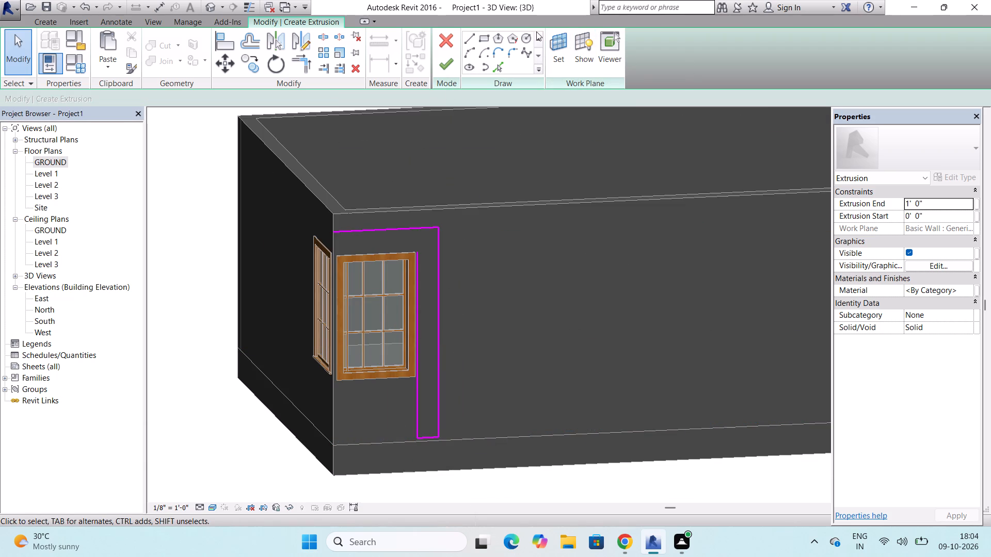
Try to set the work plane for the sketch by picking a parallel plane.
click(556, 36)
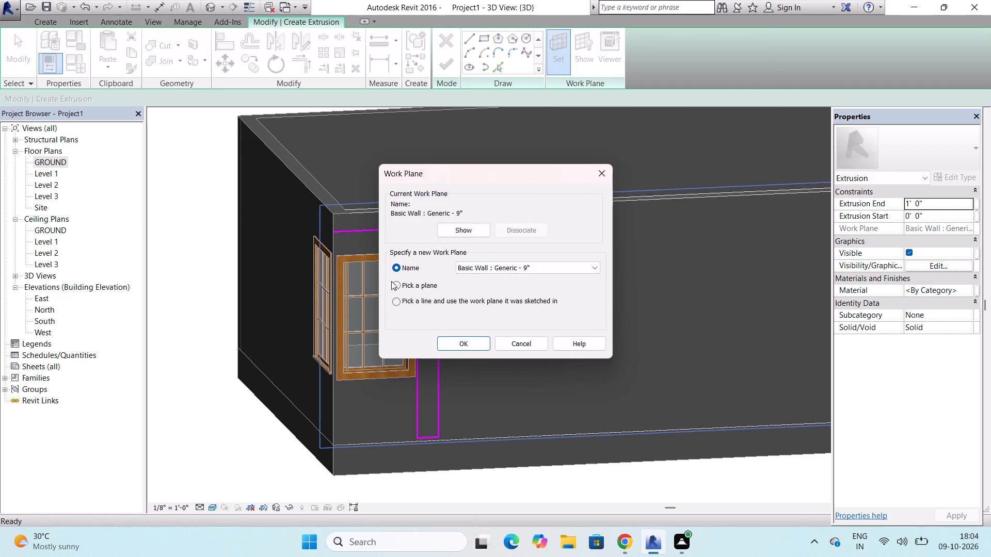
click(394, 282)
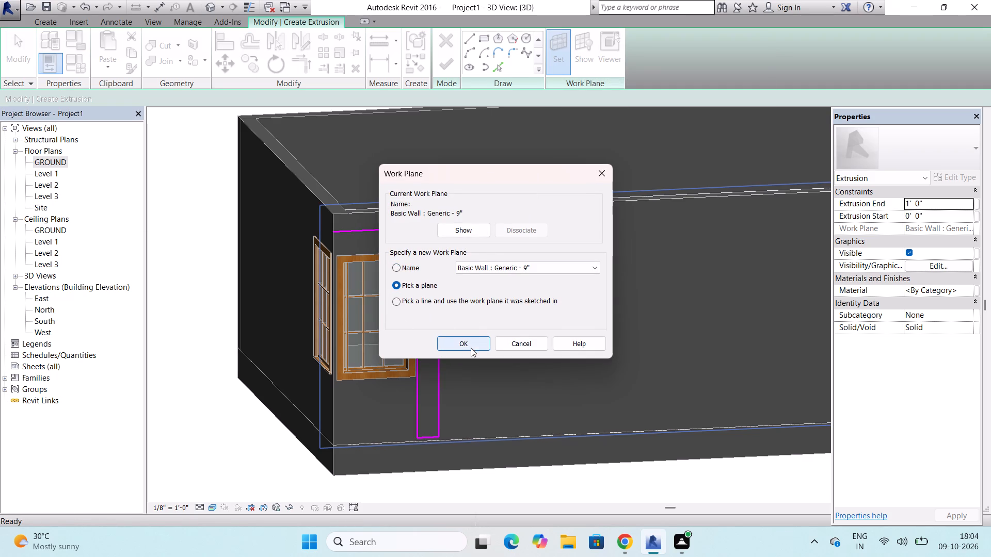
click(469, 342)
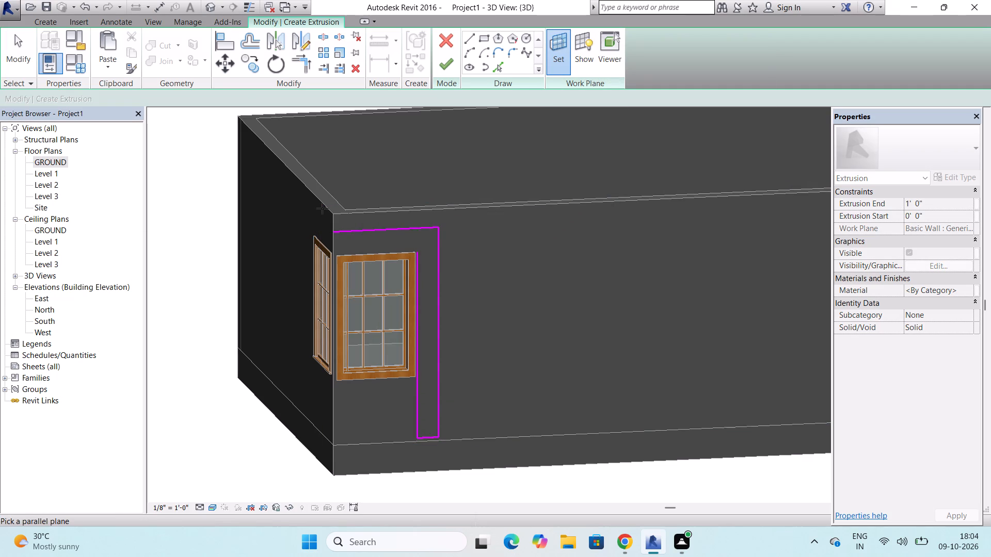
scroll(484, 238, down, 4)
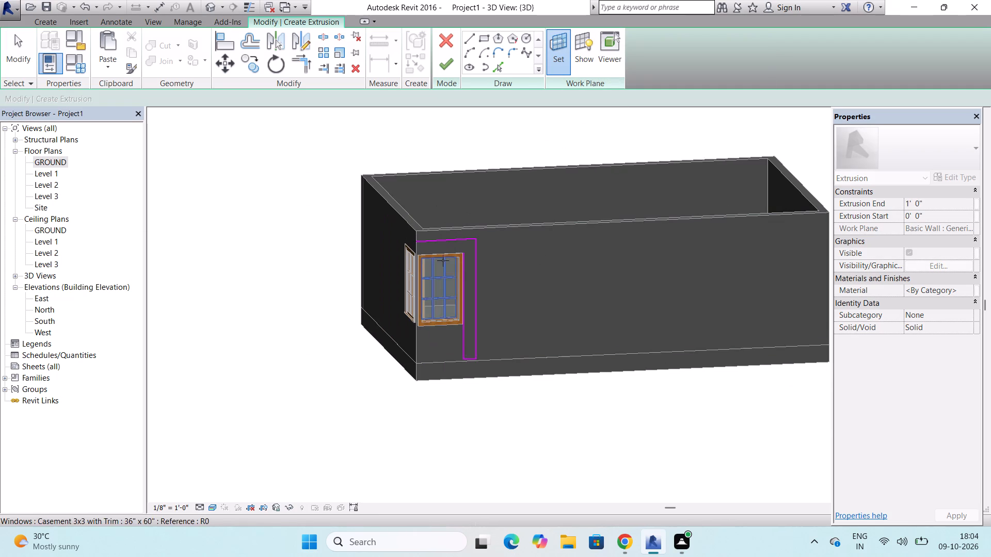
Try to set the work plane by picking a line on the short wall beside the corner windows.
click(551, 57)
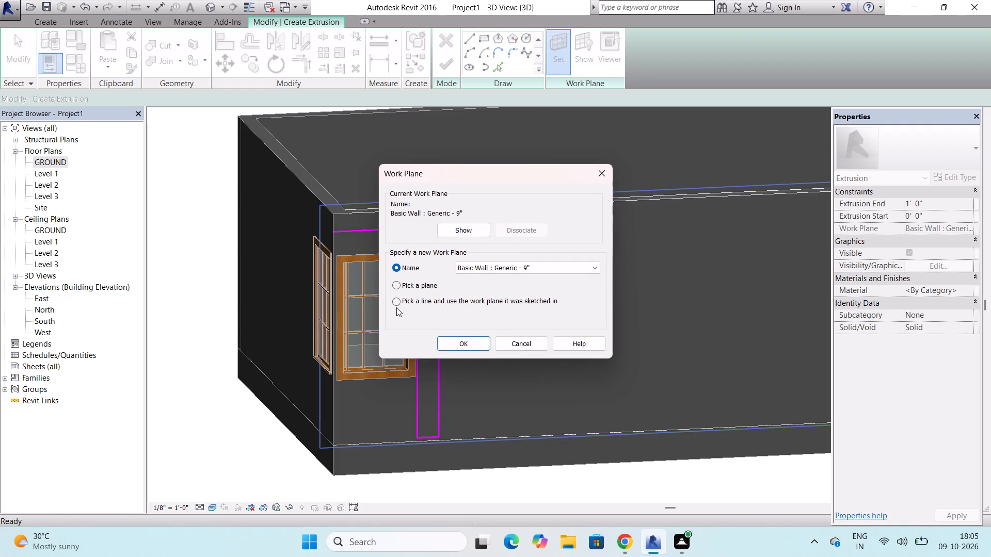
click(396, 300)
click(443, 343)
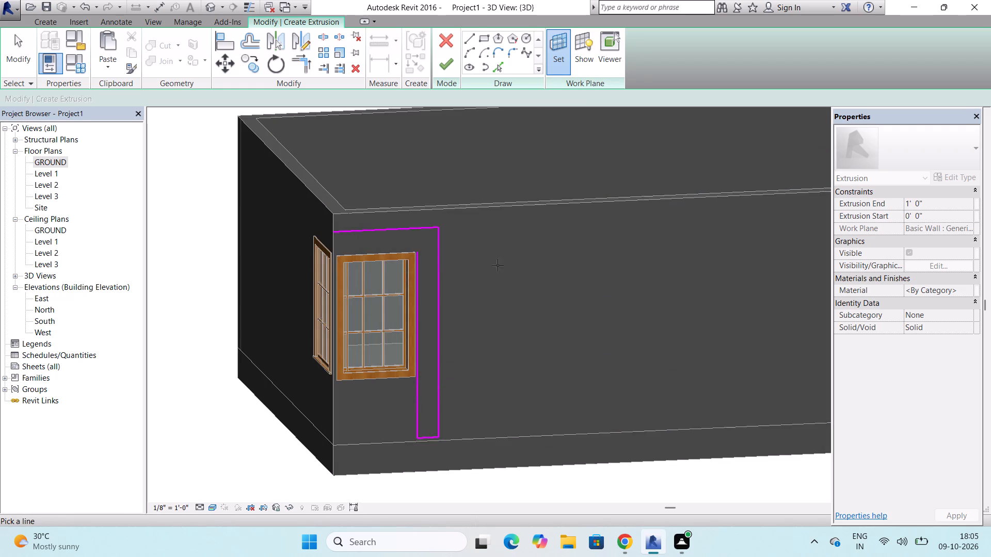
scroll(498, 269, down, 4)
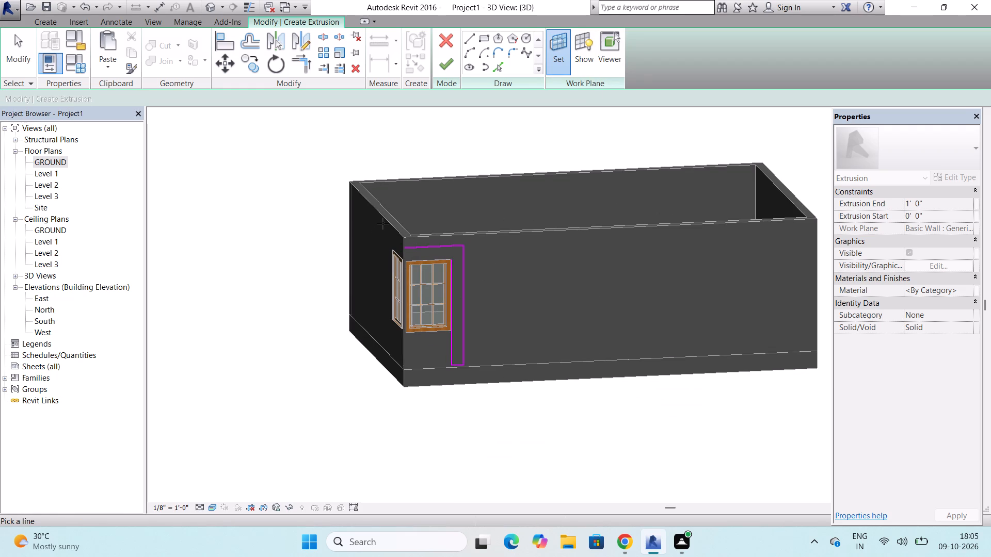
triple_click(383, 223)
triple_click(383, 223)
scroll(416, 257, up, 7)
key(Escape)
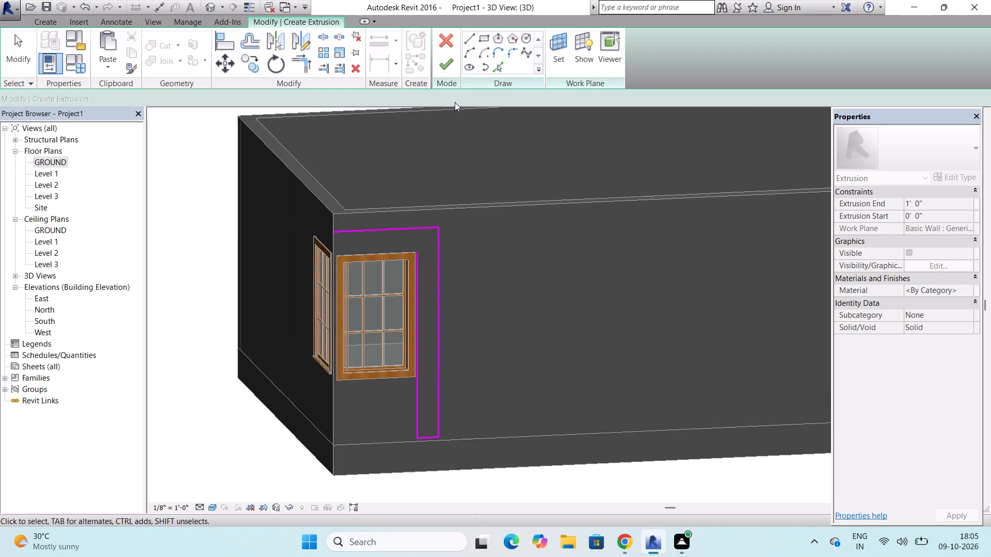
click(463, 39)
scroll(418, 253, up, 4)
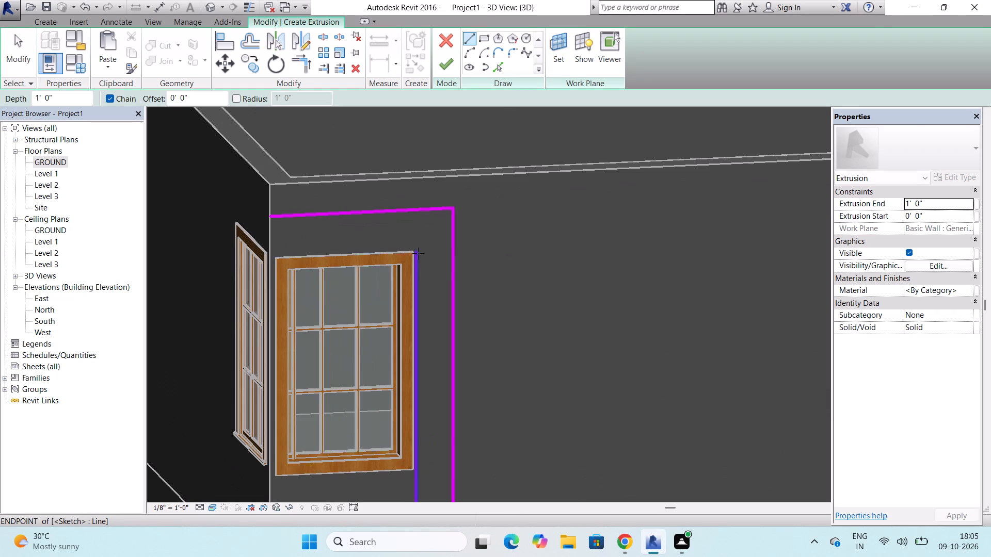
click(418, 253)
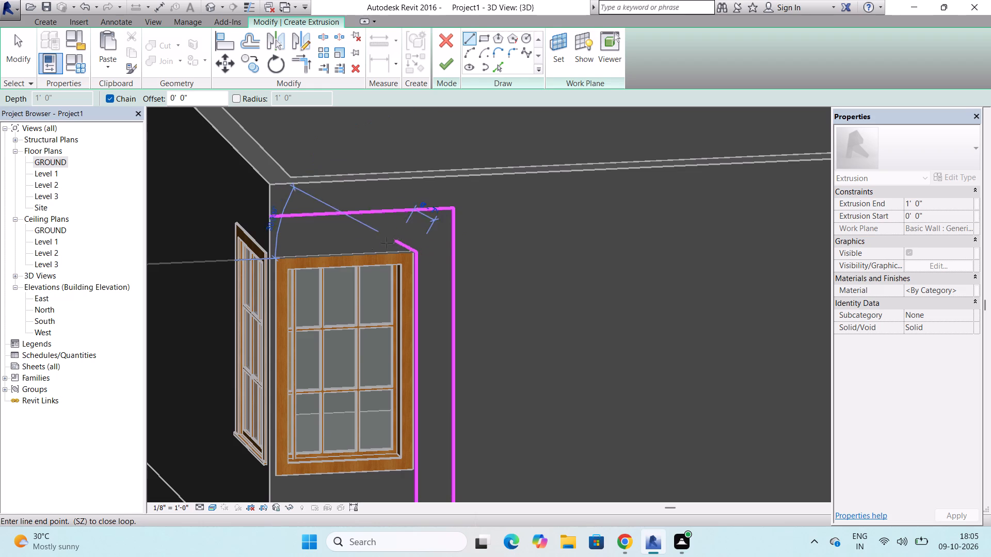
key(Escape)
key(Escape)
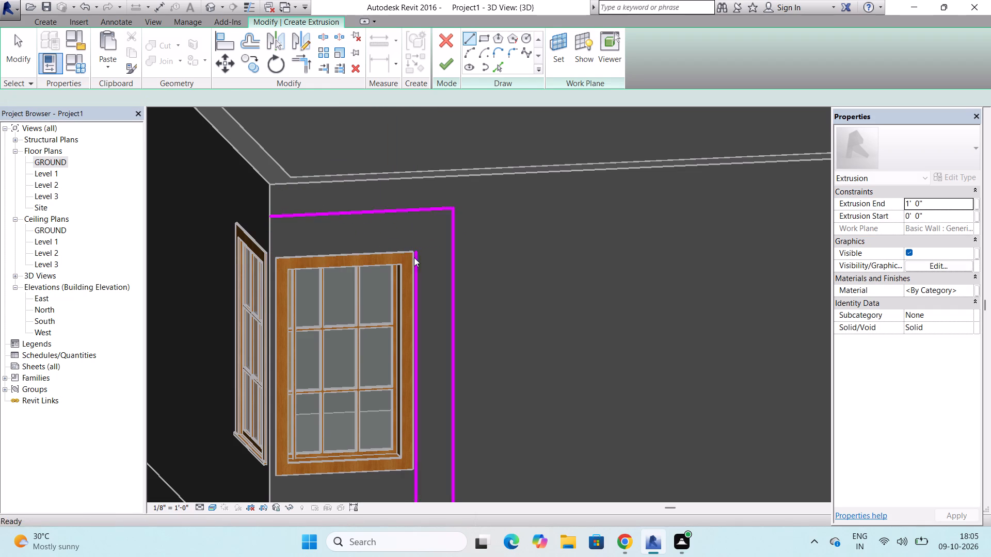
Extend the top end of the inner vertical profile line beside the window to a line length of 8'-1".
scroll(414, 257, up, 4)
click(418, 251)
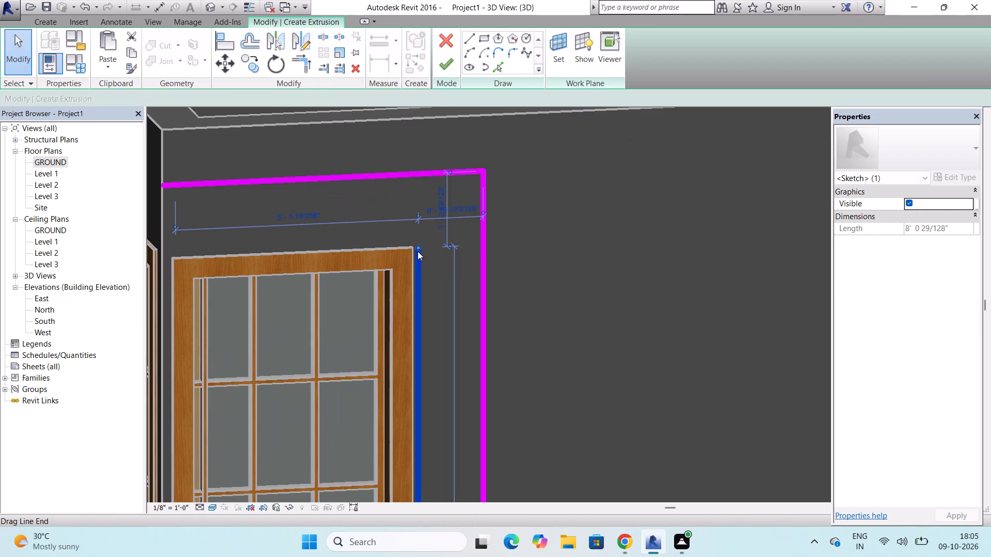
click(418, 248)
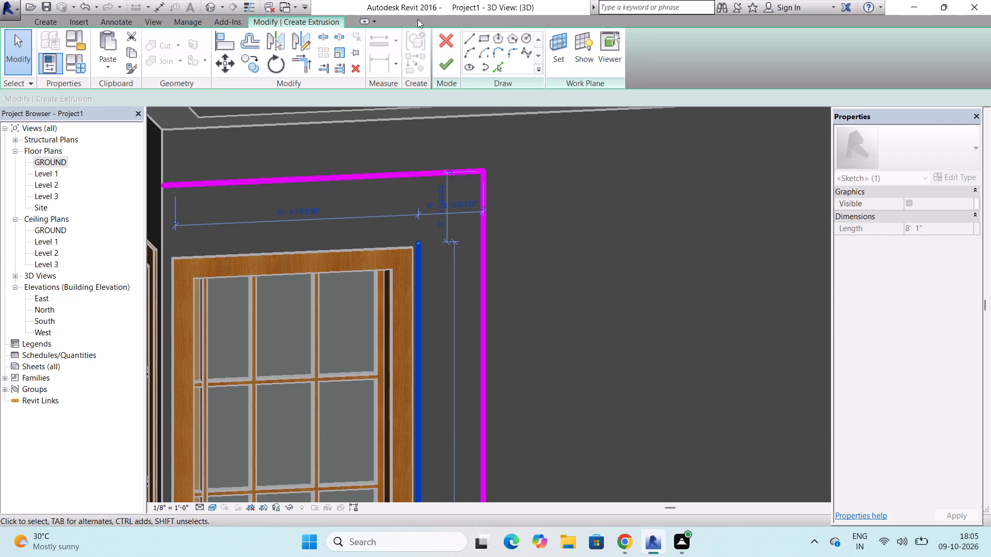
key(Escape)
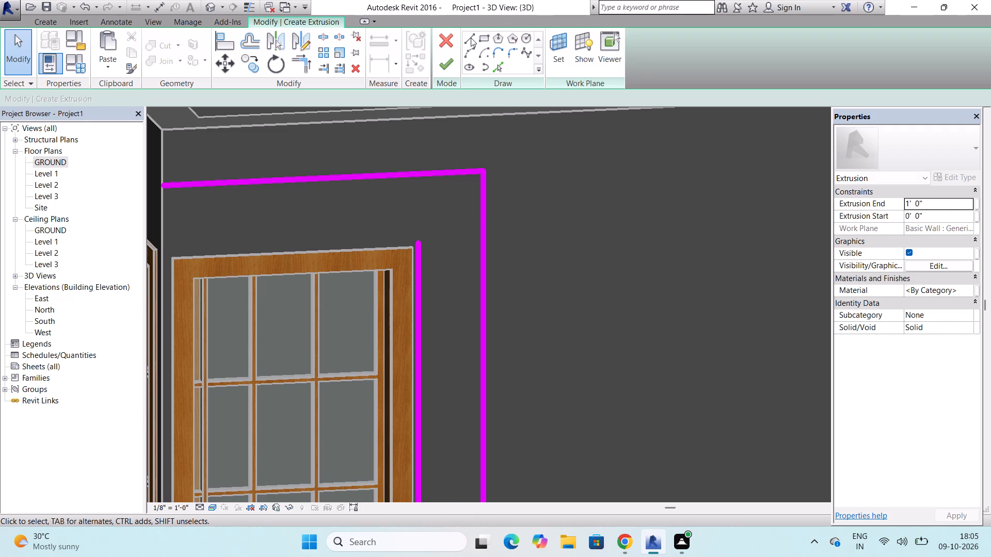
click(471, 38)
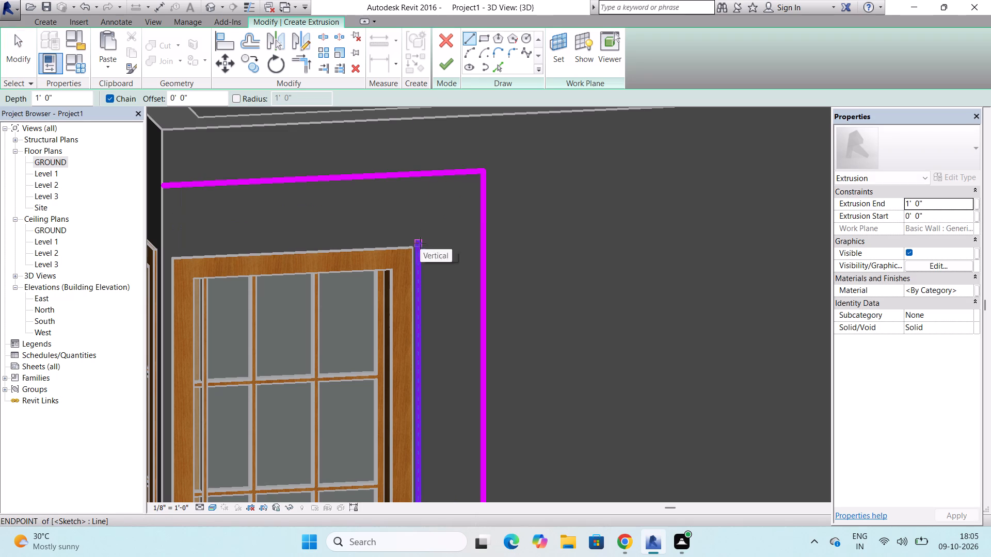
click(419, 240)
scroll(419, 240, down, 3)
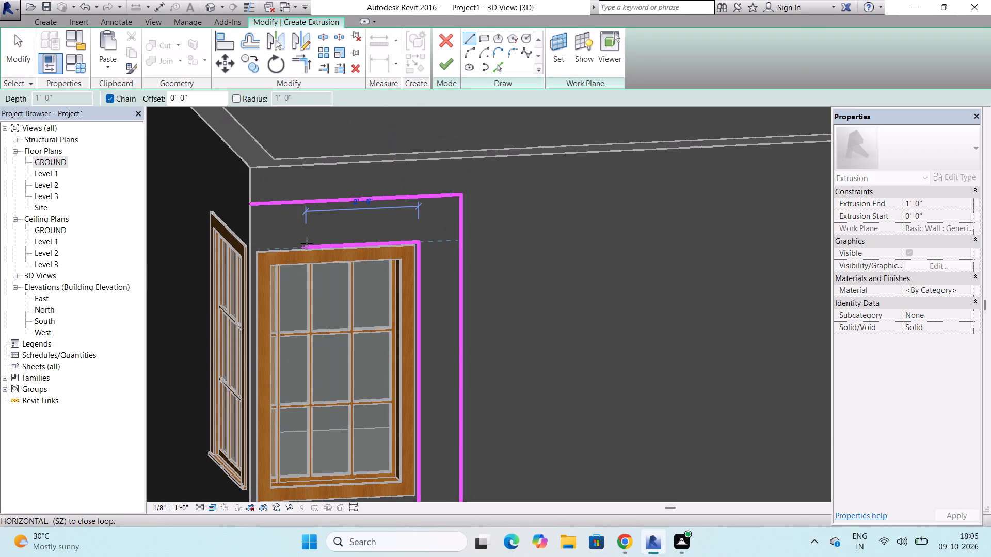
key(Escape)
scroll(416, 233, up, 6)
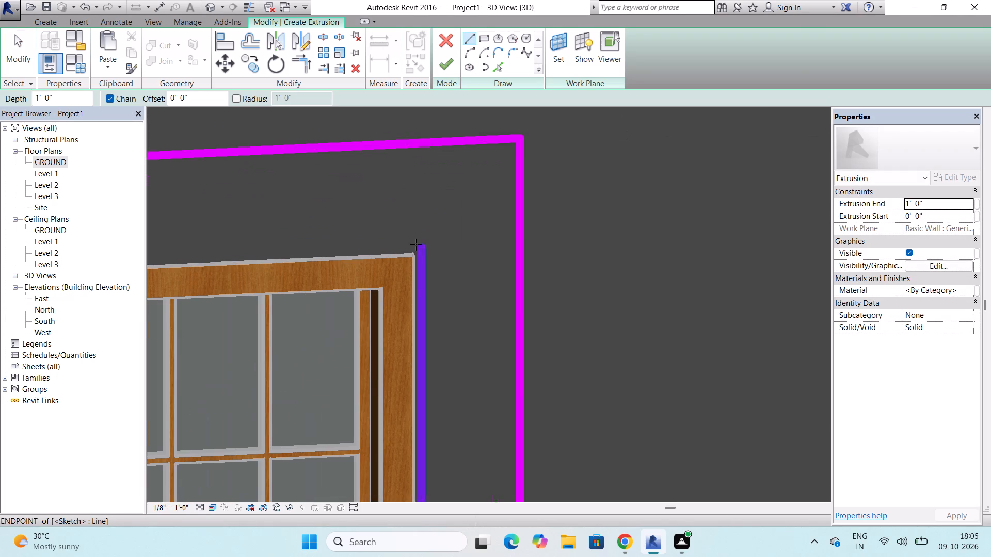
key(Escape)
Extend the top end of the inner vertical profile line beside the window to a line length of 8'-2".
click(425, 253)
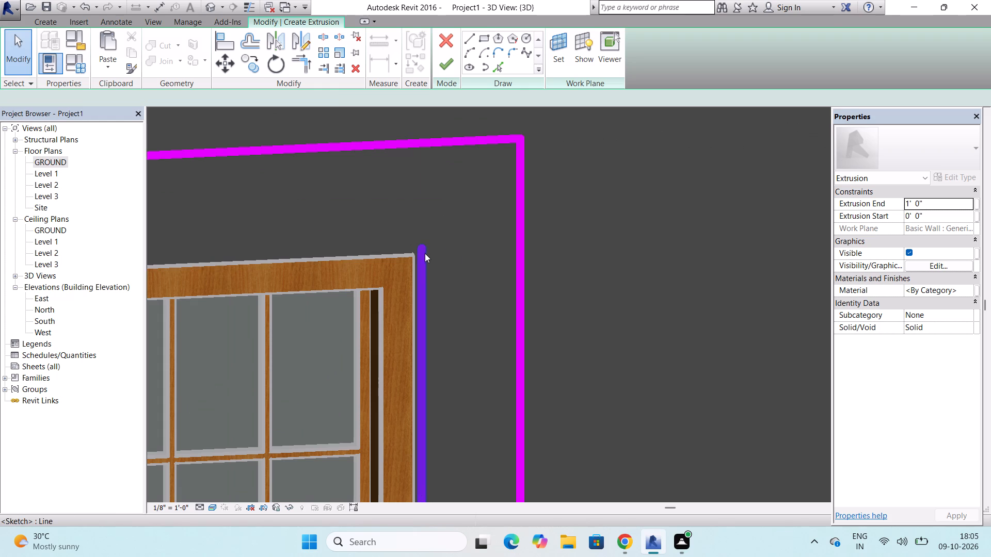
drag(423, 247, 423, 242)
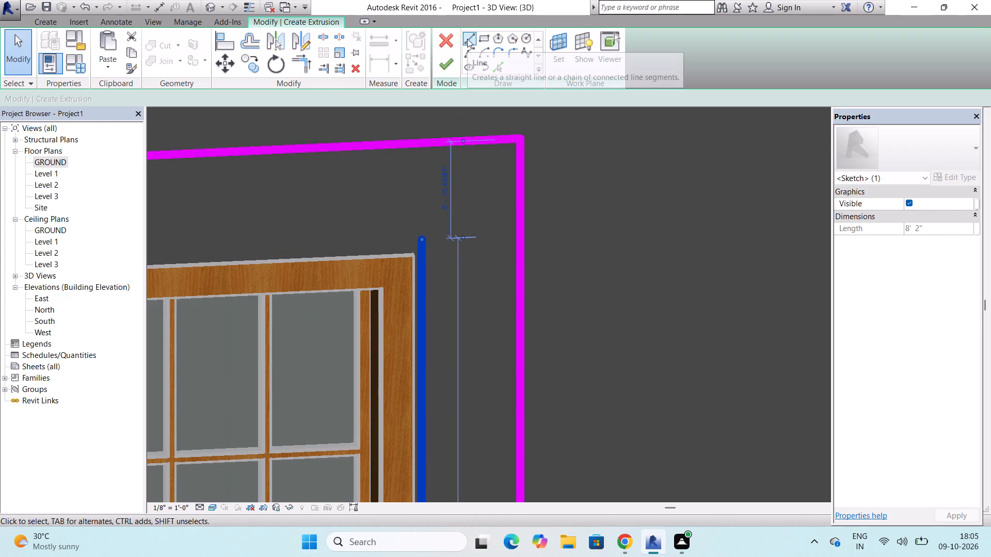
Sketch the inner top line about 3'-7" to the wall corner, close the profile up to the outer line, and finish the 1'-0" deep extrusion.
click(467, 39)
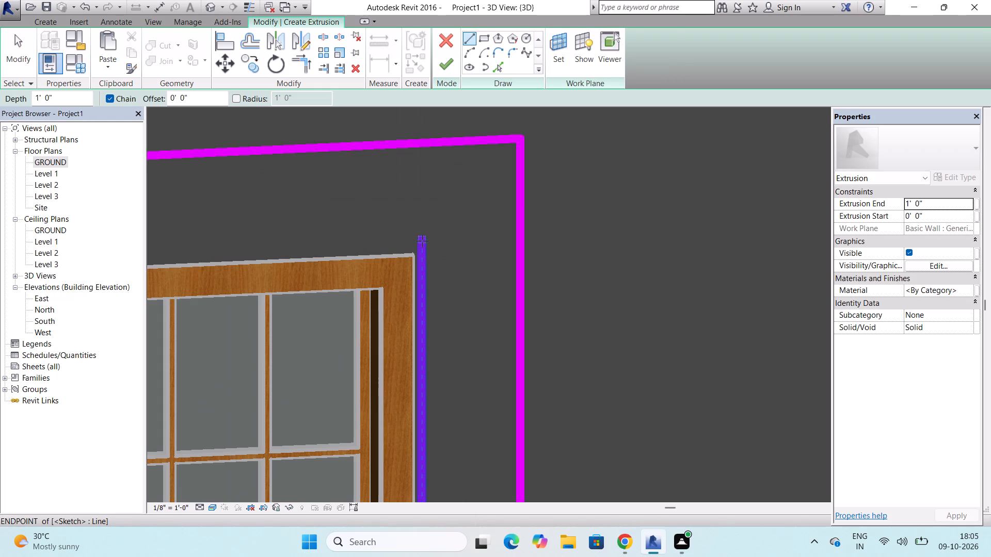
click(422, 241)
scroll(422, 241, down, 3)
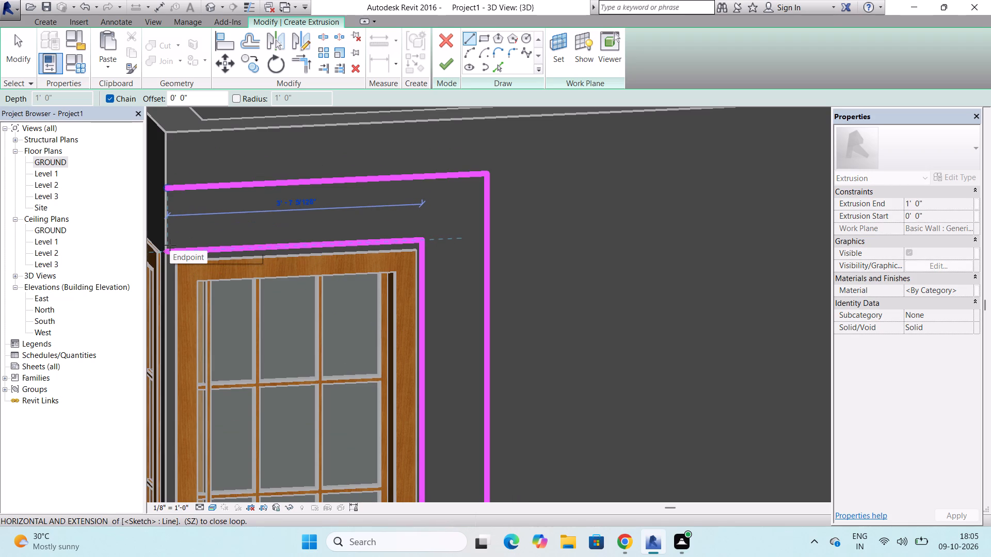
click(170, 245)
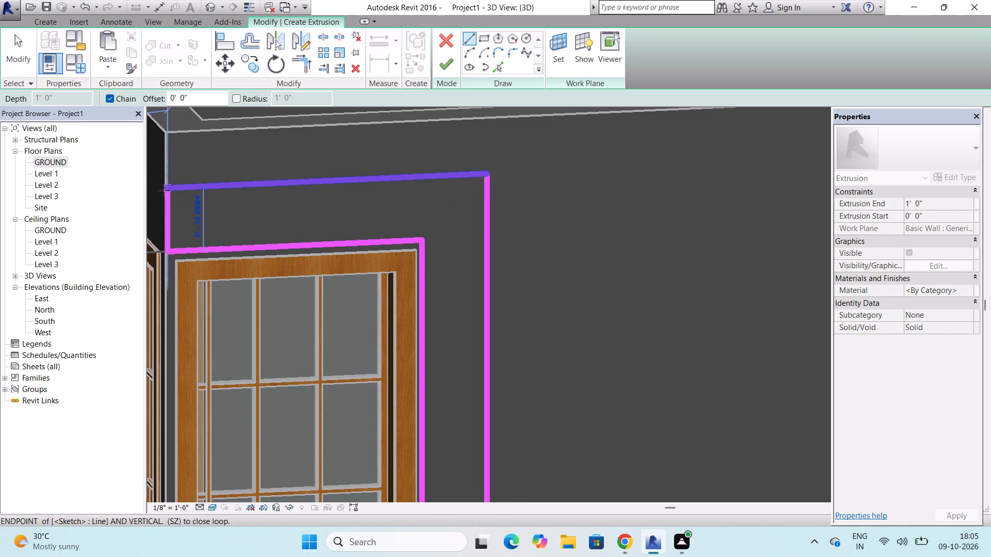
click(164, 190)
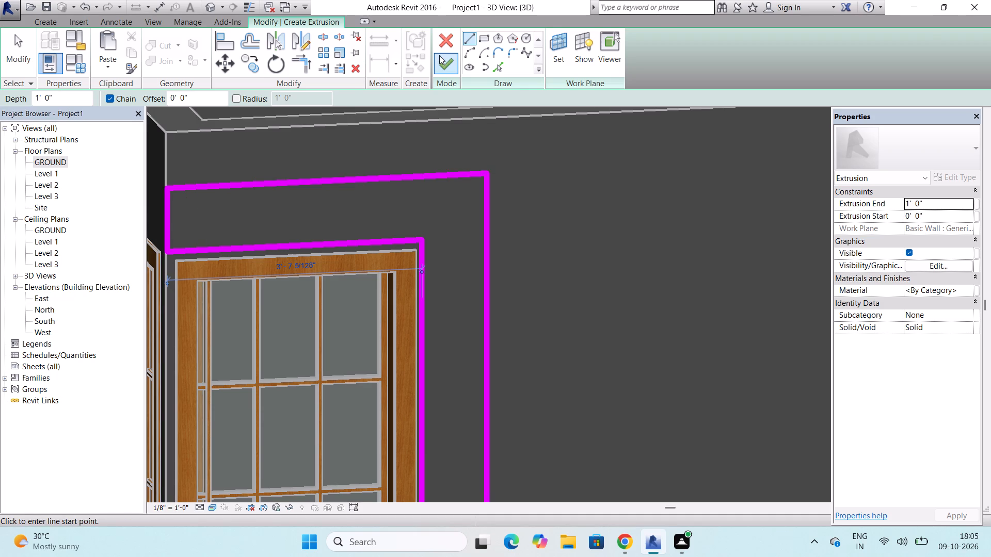
click(443, 59)
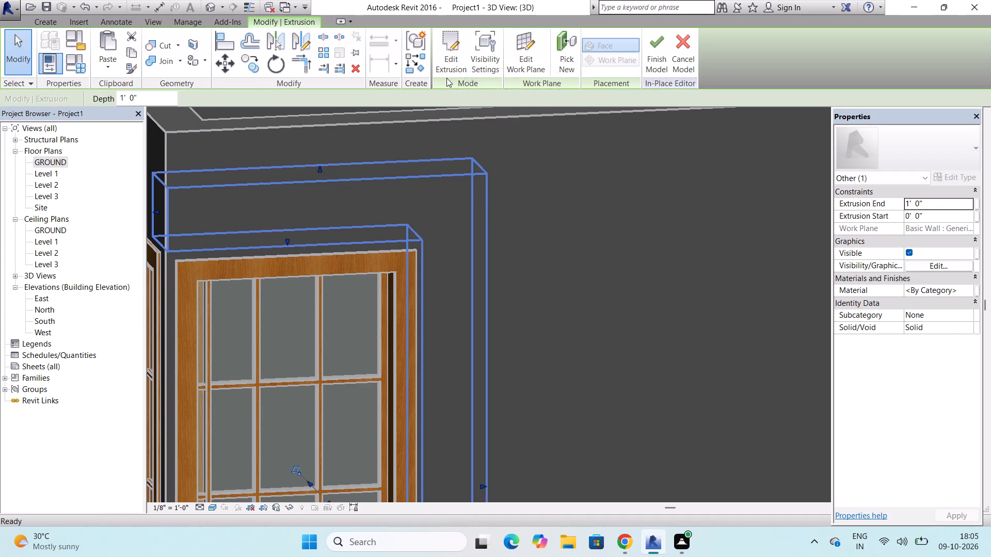
Stretch the extrusion's outer face outward past the wall to an extrusion start of about -0'-11".
scroll(570, 161, down, 9)
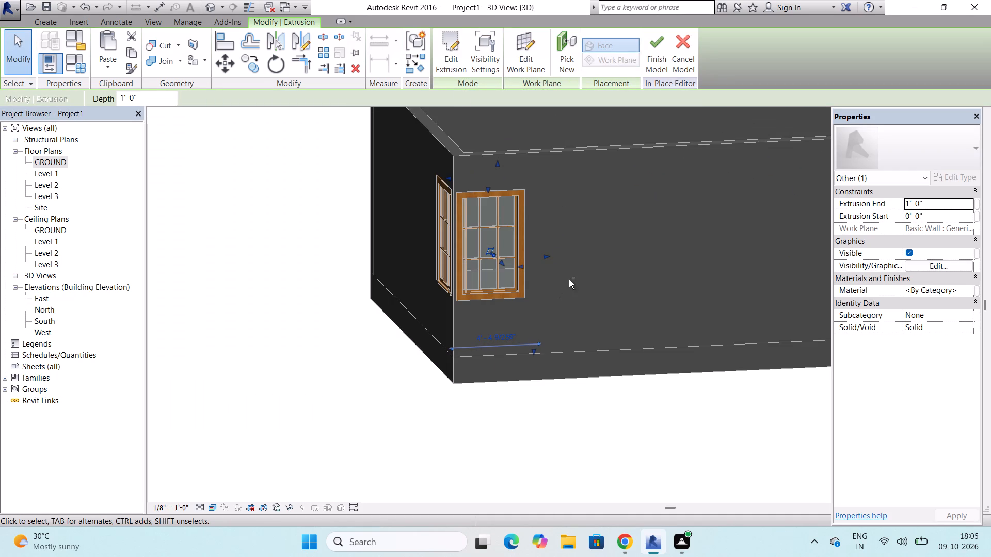
shift+middle_drag(560, 280, 379, 372)
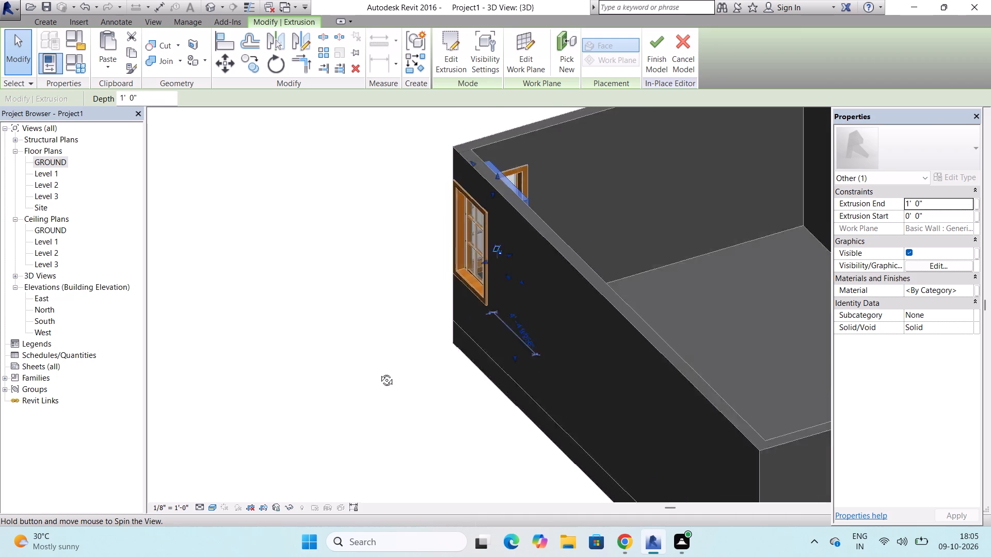
shift+middle_drag(379, 372, 346, 382)
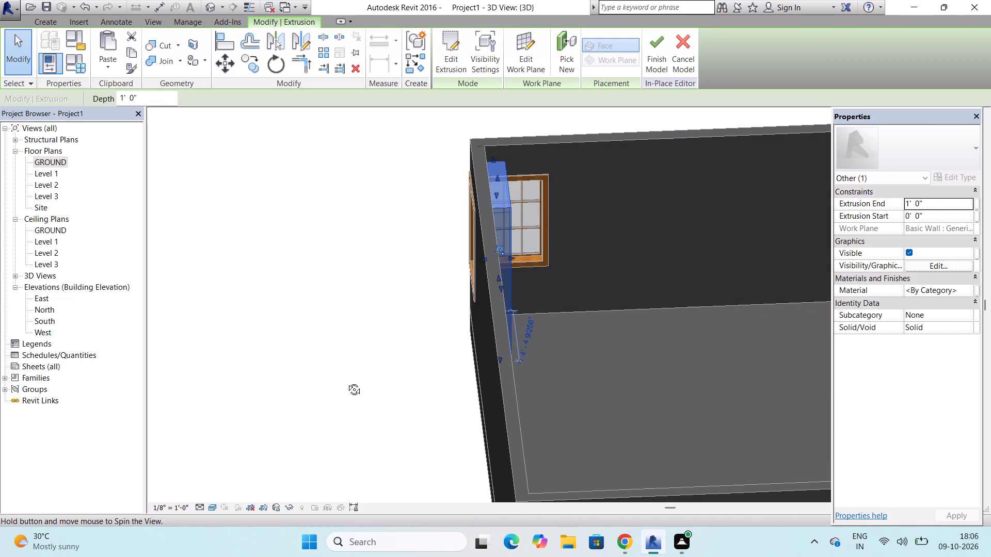
shift+middle_drag(346, 382, 347, 298)
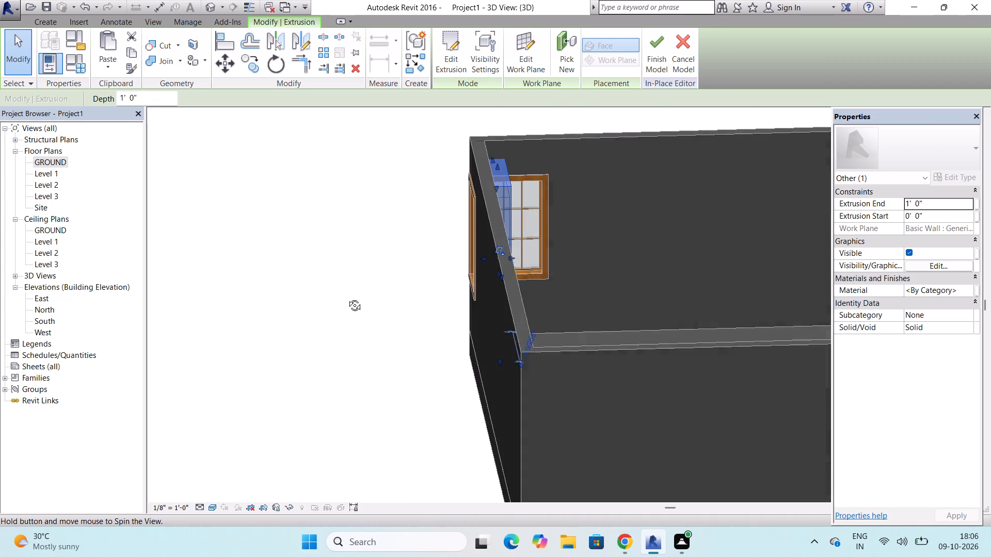
shift+middle_drag(347, 298, 347, 293)
scroll(513, 193, up, 5)
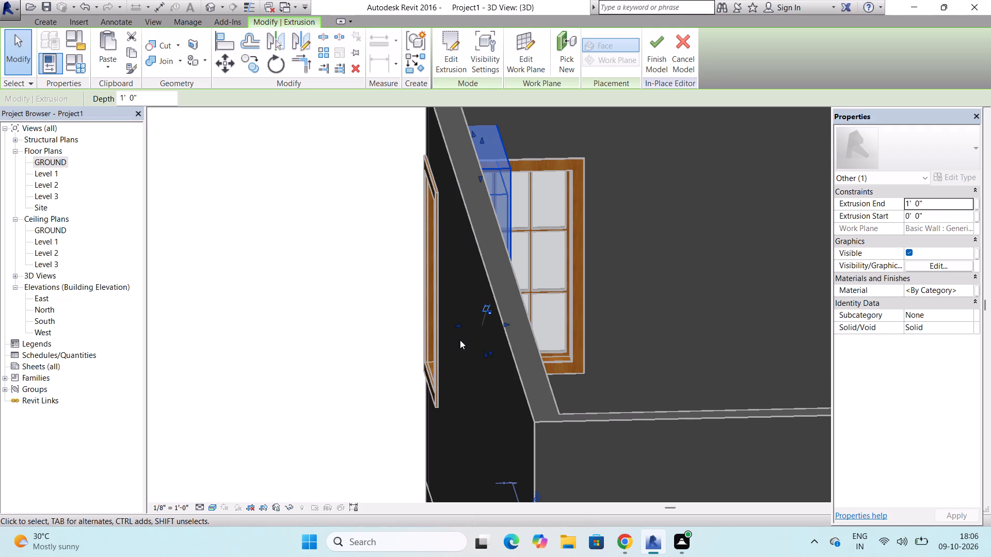
drag(458, 325, 457, 325)
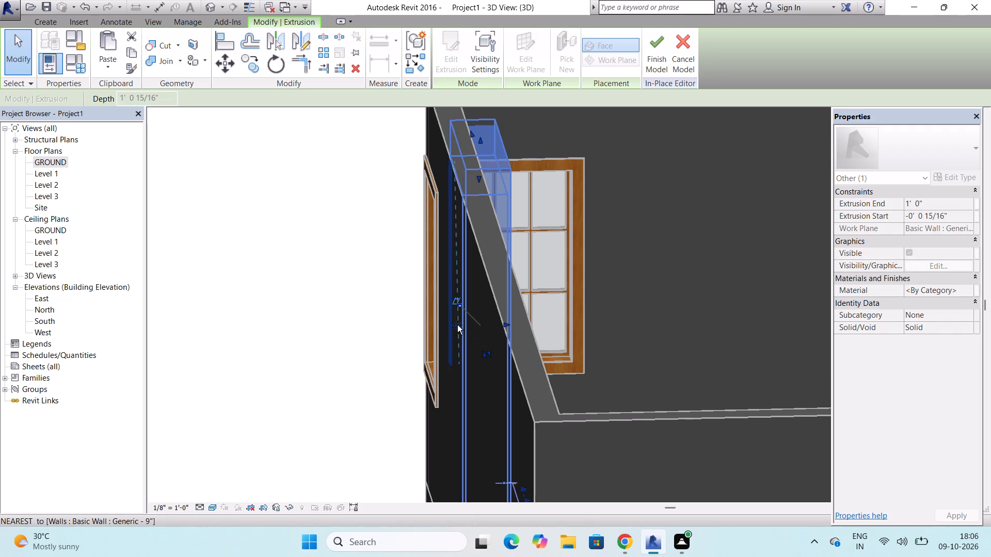
drag(457, 325, 431, 325)
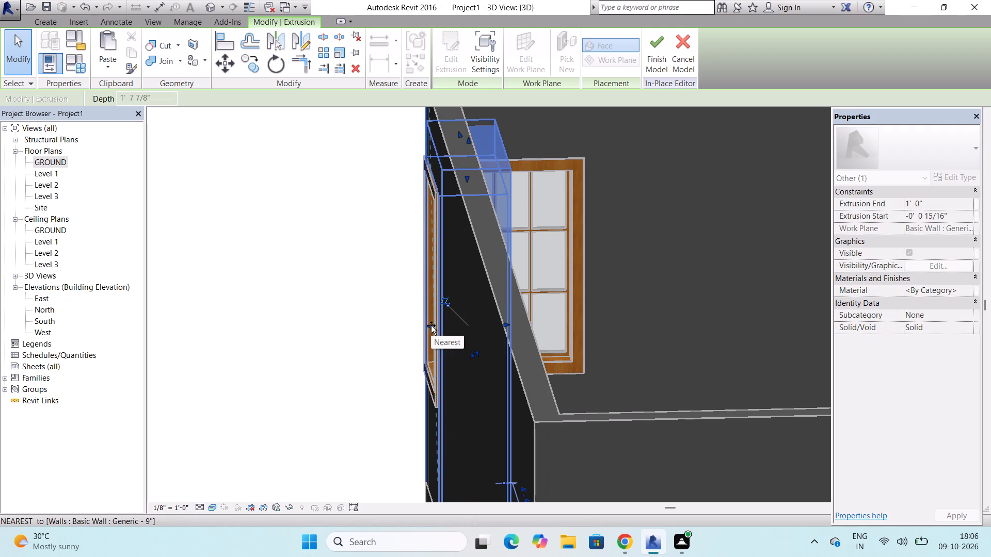
drag(431, 325, 415, 328)
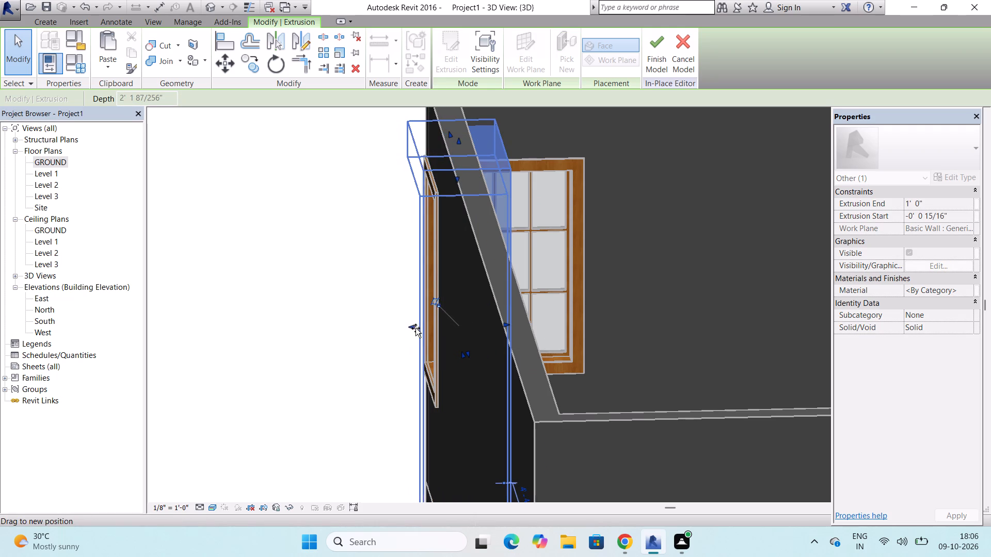
drag(415, 328, 424, 347)
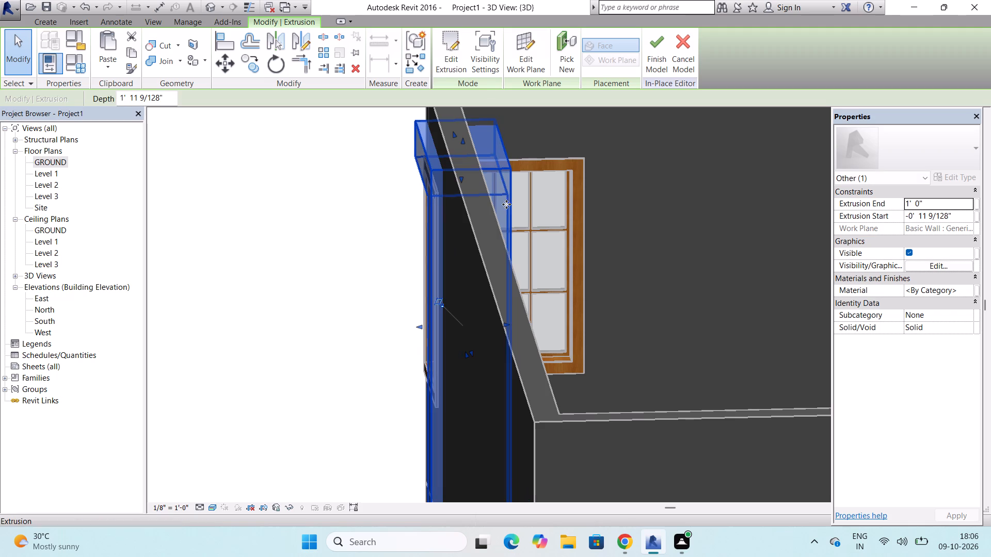
Move the extrusion's inner face out to the wall's exterior face, at an extrusion end of -0'-7 7/8".
scroll(509, 213, up, 2)
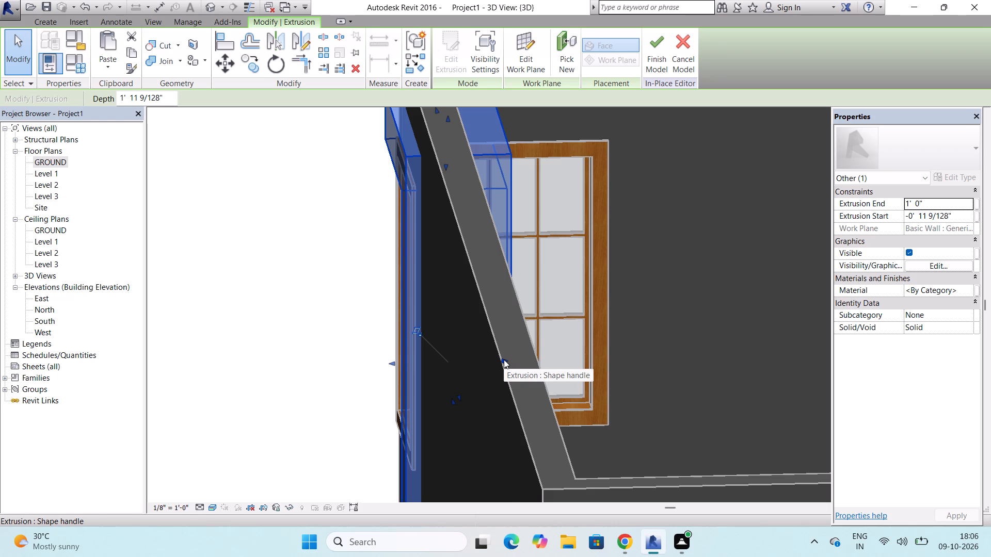
drag(504, 359, 408, 357)
Stretch the extrusion's outer face further from the wall to an extrusion start of about -1'-3".
scroll(431, 295, down, 2)
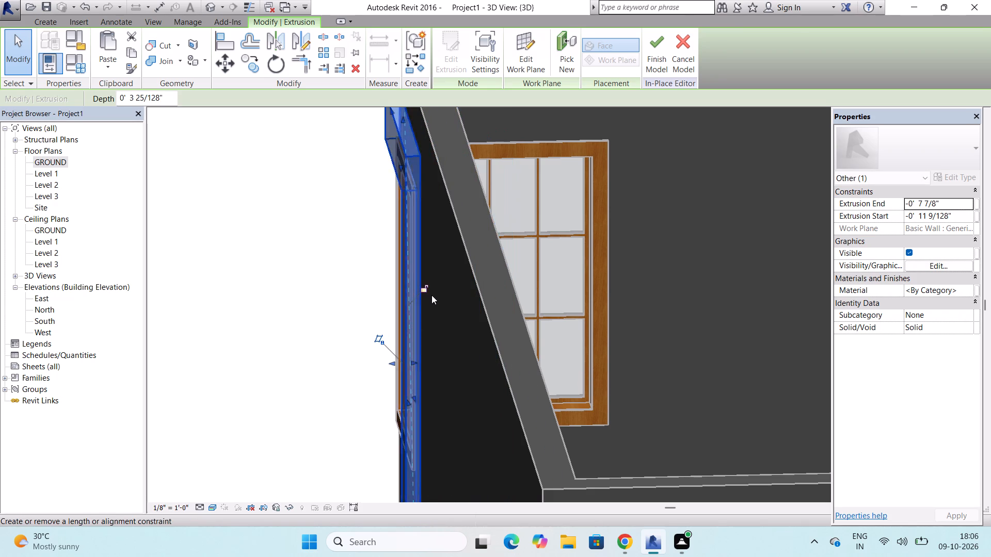
scroll(431, 295, down, 3)
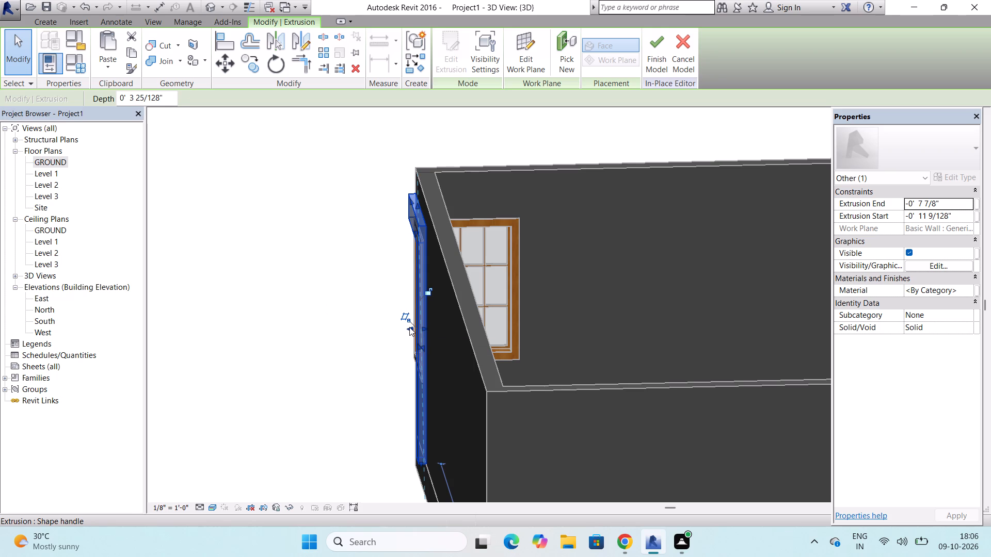
drag(409, 327, 405, 332)
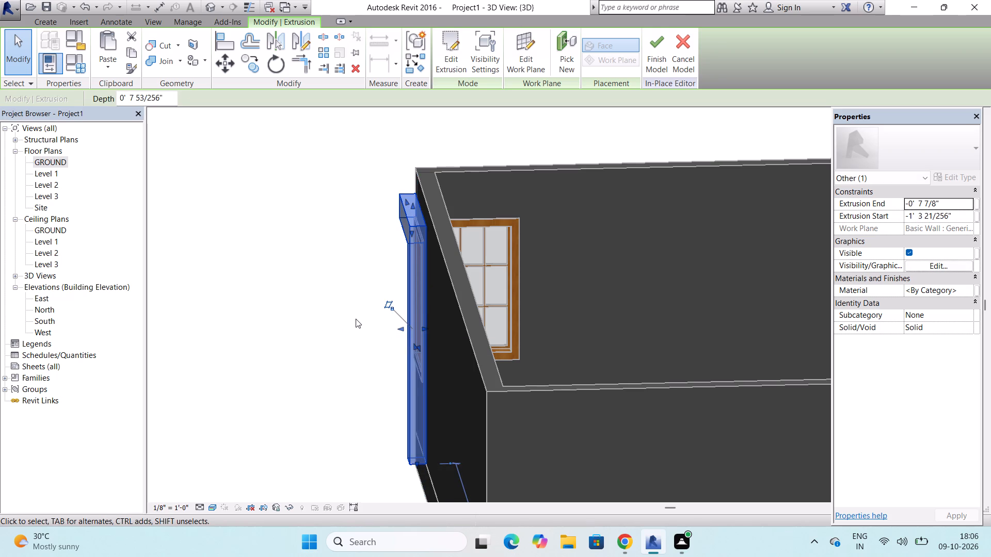
Examine how the frame extrusion sits at the building corner from both walls, ending close to its top end beside the adjacent window.
scroll(356, 319, down, 2)
shift+middle_drag(361, 319, 376, 319)
shift+middle_drag(394, 319, 405, 319)
shift+middle_drag(412, 318, 417, 317)
shift+middle_drag(467, 317, 494, 319)
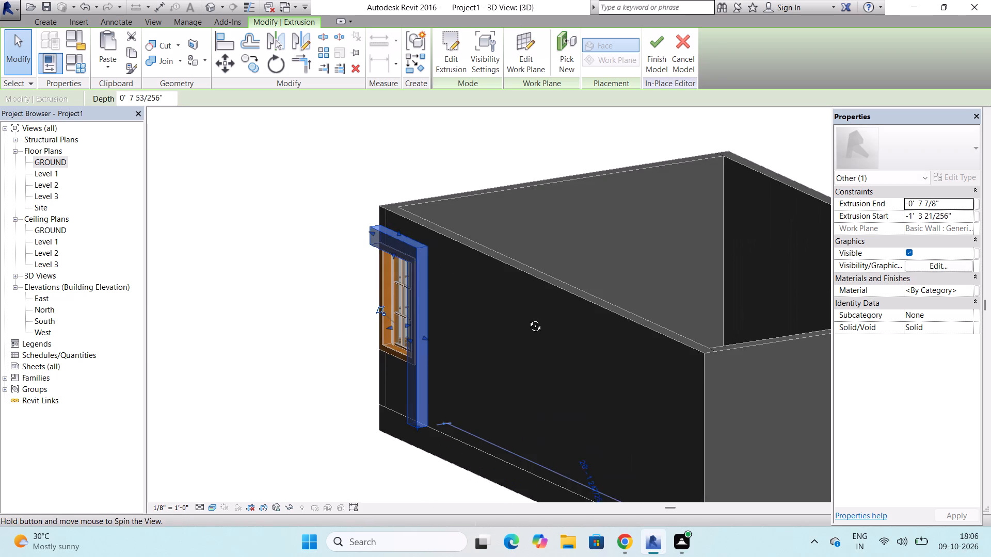
shift+middle_click(807, 284)
scroll(142, 327, down, 4)
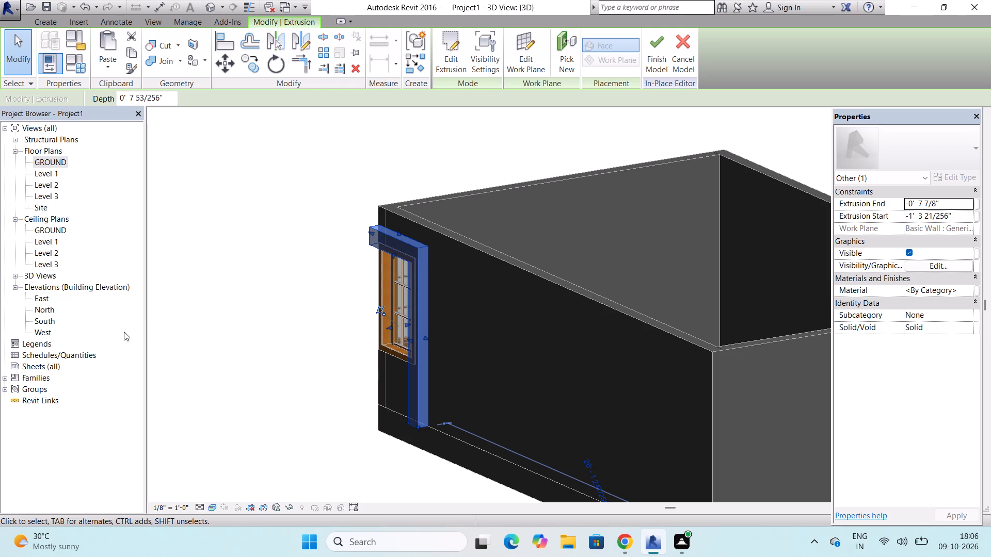
scroll(269, 324, down, 4)
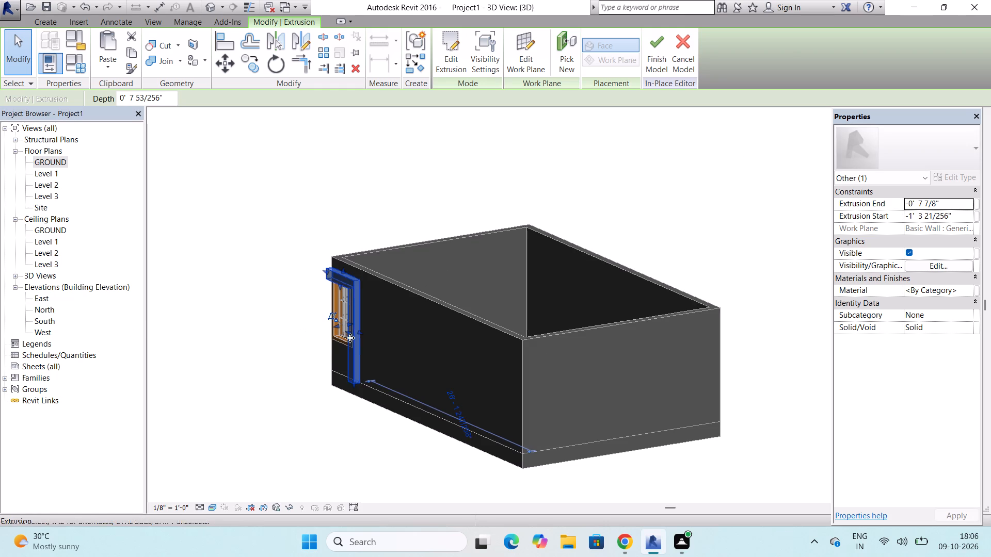
scroll(333, 347, down, 4)
shift+middle_drag(206, 386, 238, 376)
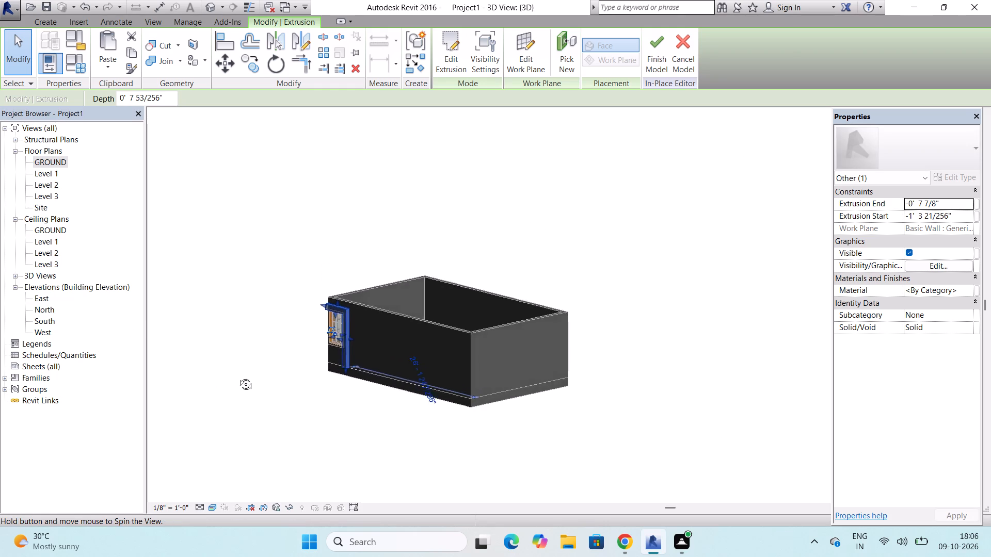
shift+middle_drag(238, 376, 290, 375)
shift+middle_drag(297, 375, 552, 321)
shift+middle_click(552, 321)
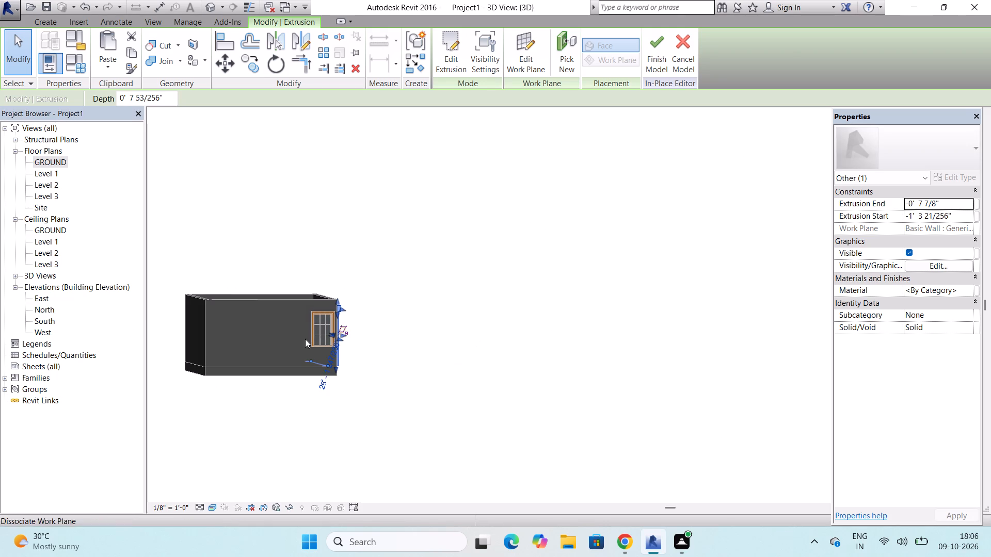
scroll(307, 324, up, 9)
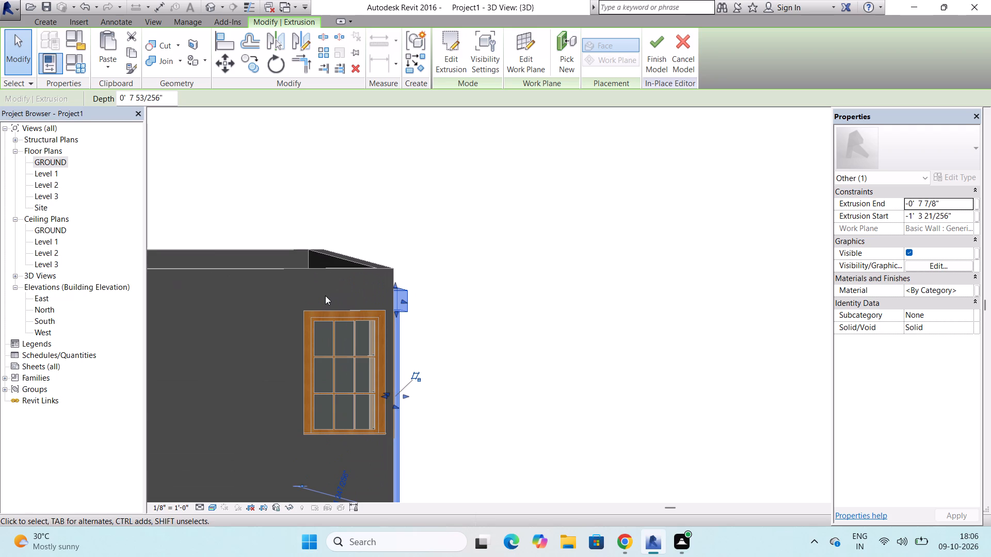
scroll(325, 296, up, 3)
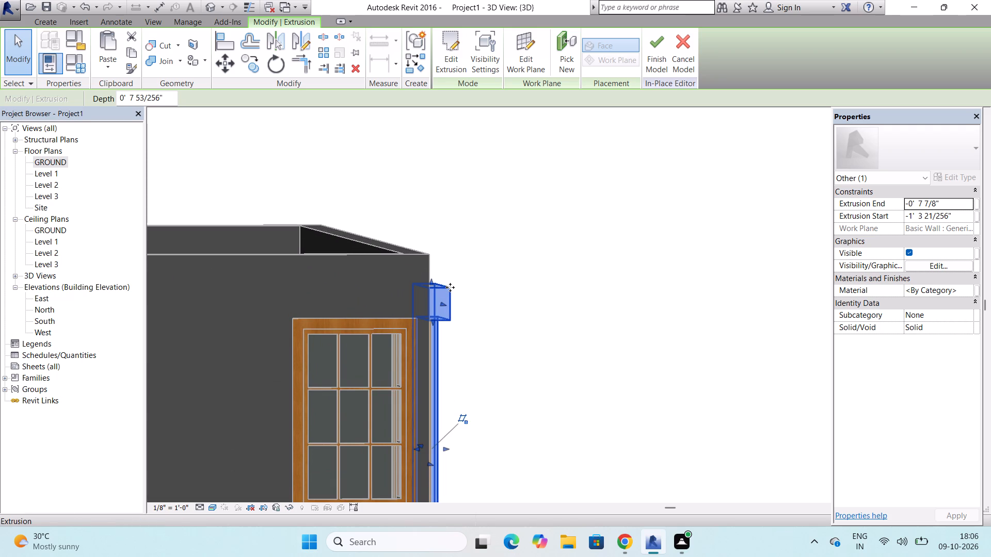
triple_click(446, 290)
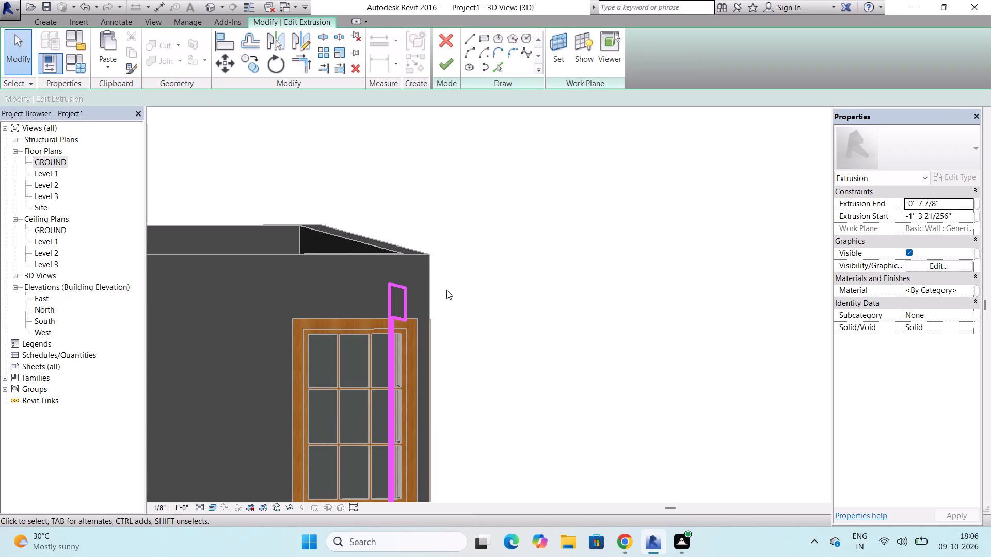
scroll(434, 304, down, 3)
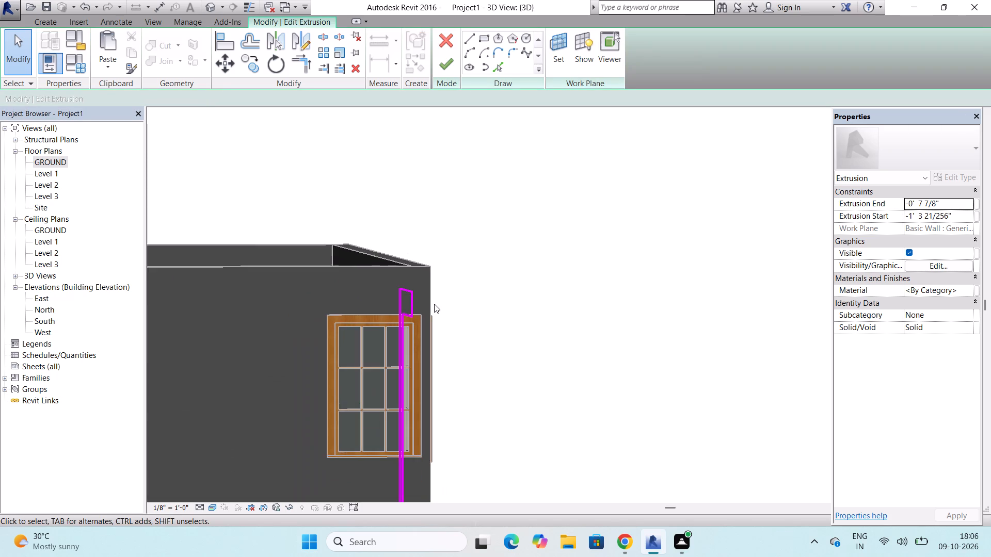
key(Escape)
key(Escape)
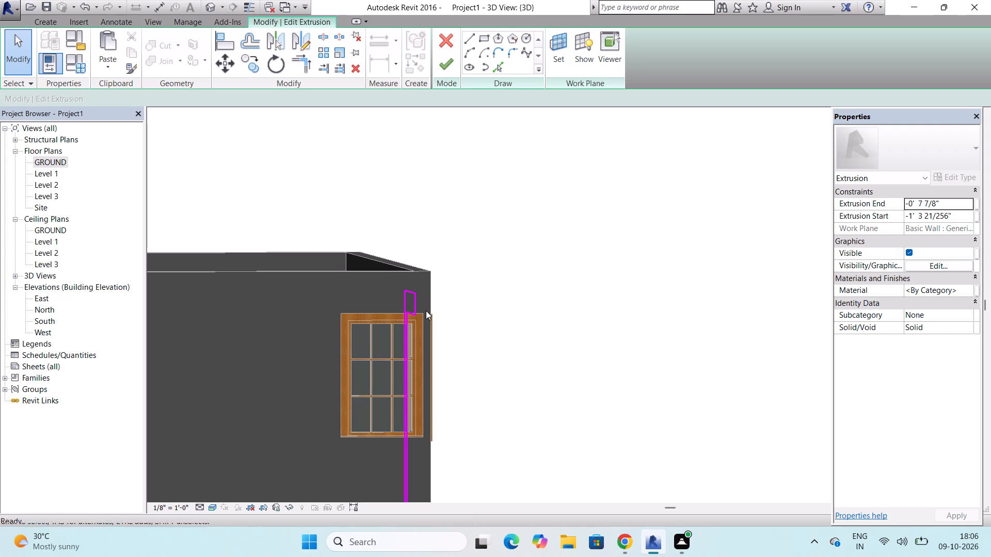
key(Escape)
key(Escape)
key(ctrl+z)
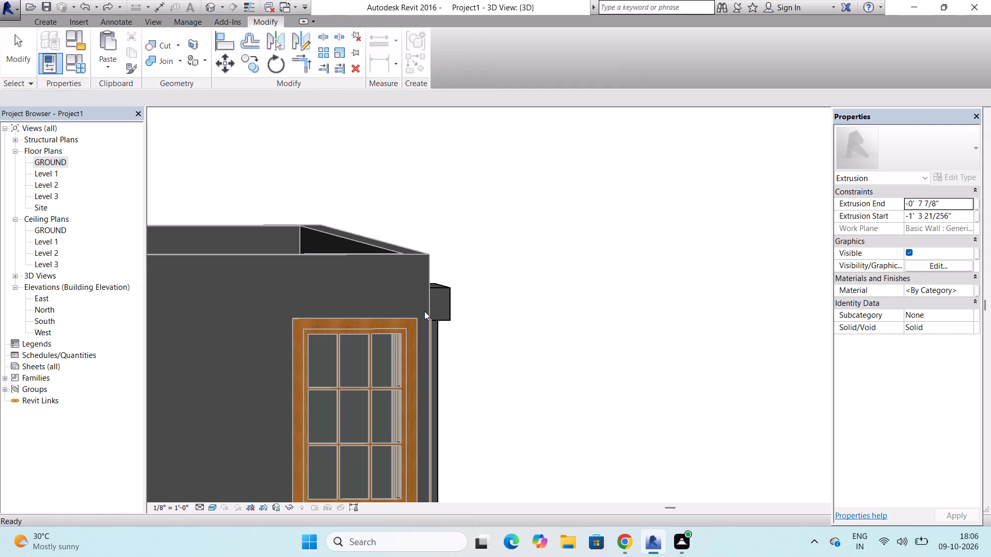
Finish the in-place Walls model that holds the frame extrusion around the first corner window.
scroll(430, 302, up, 9)
scroll(430, 295, down, 5)
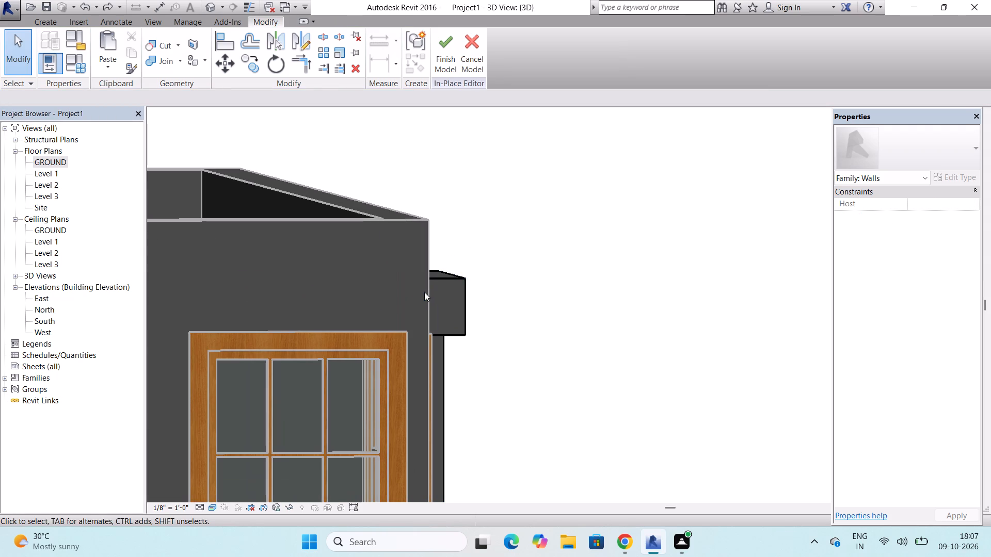
key(Escape)
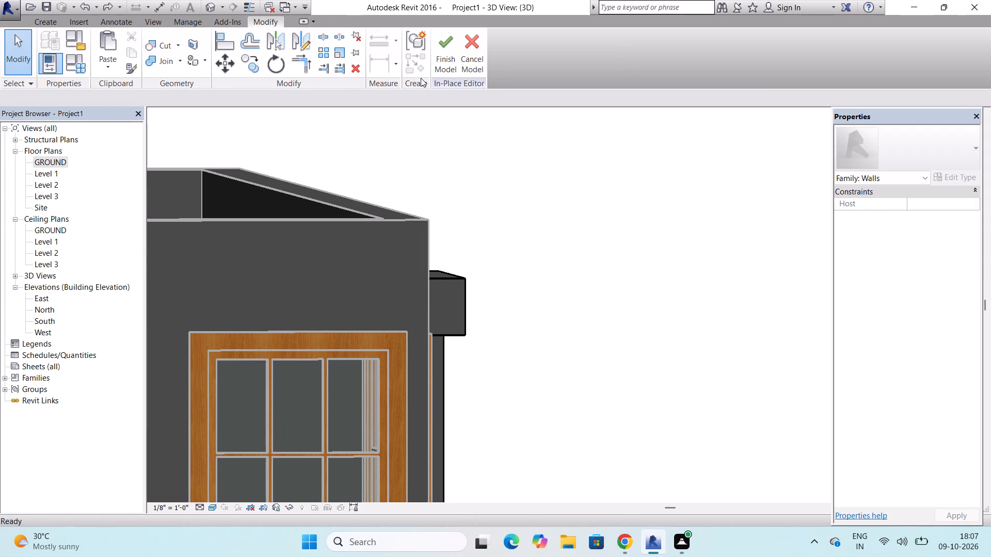
key(Escape)
key(Escape)
key(Escape)
click(438, 67)
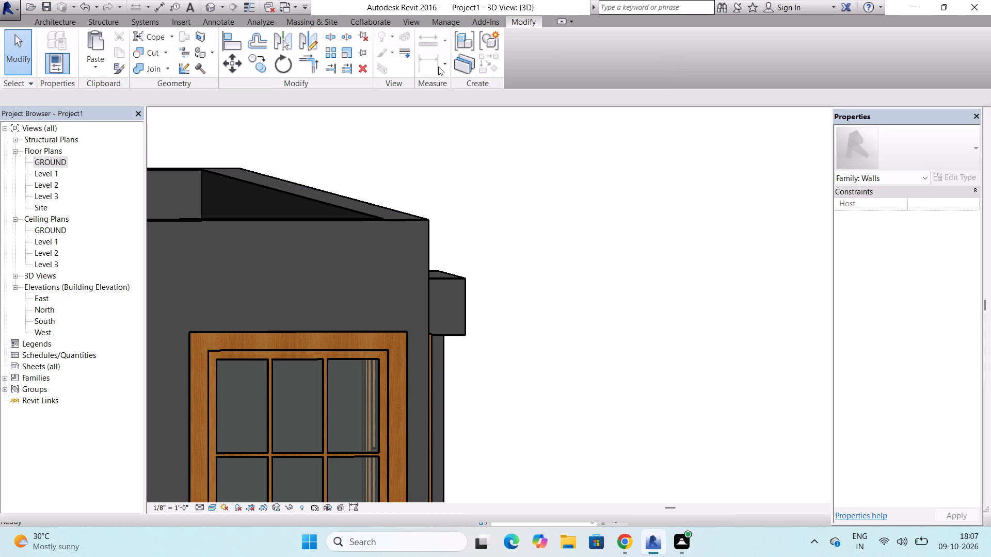
Start a new in-place model in the Walls family category, accepting its suggested name.
click(68, 22)
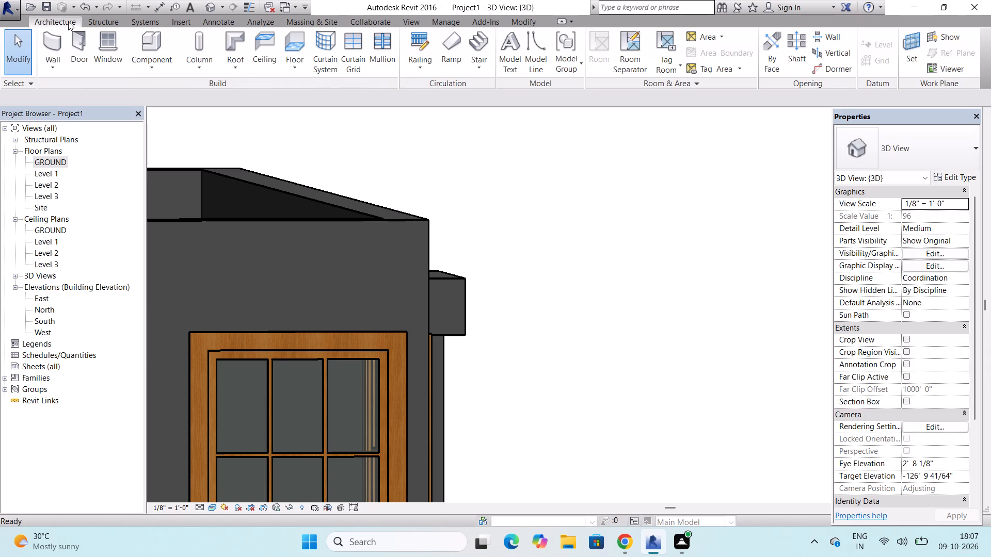
click(162, 59)
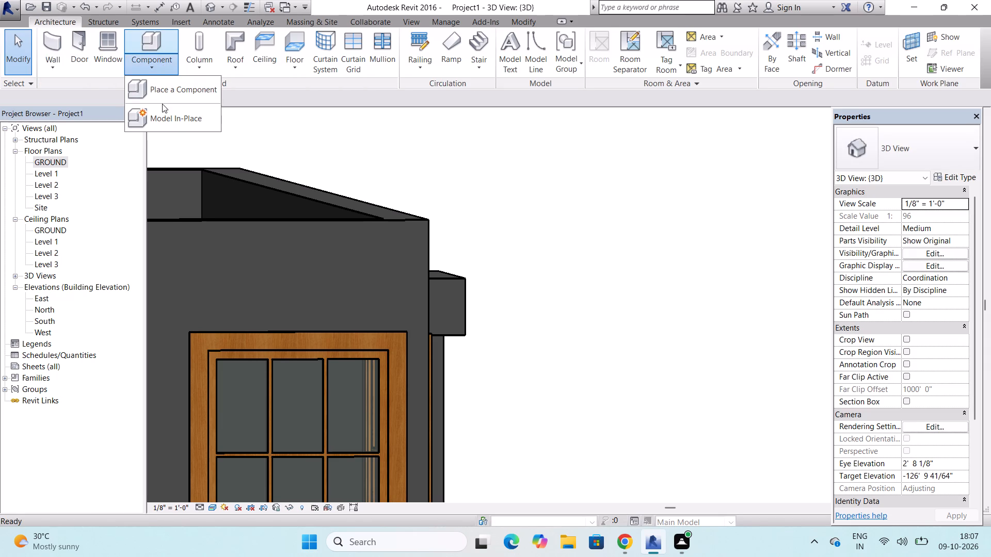
click(162, 109)
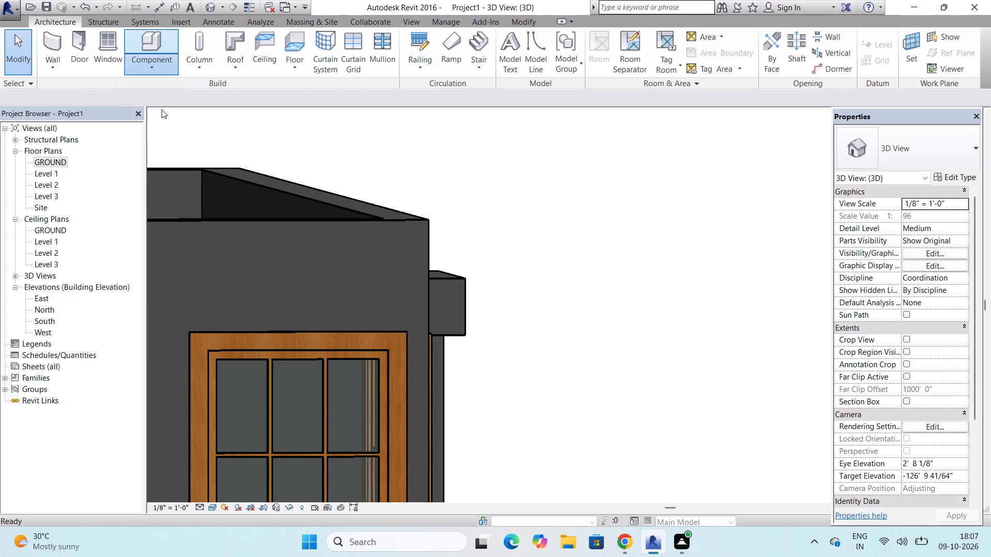
scroll(409, 244, down, 20)
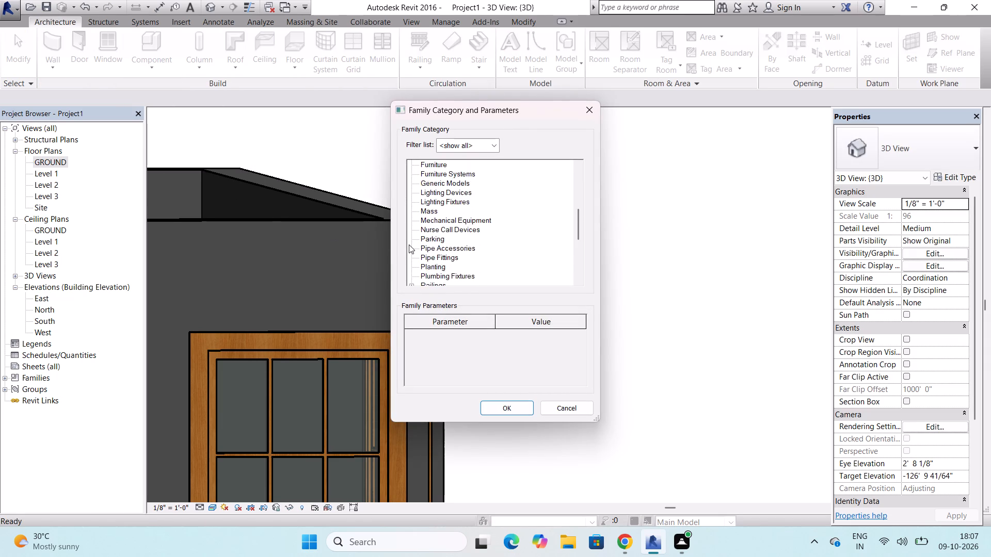
scroll(409, 244, down, 16)
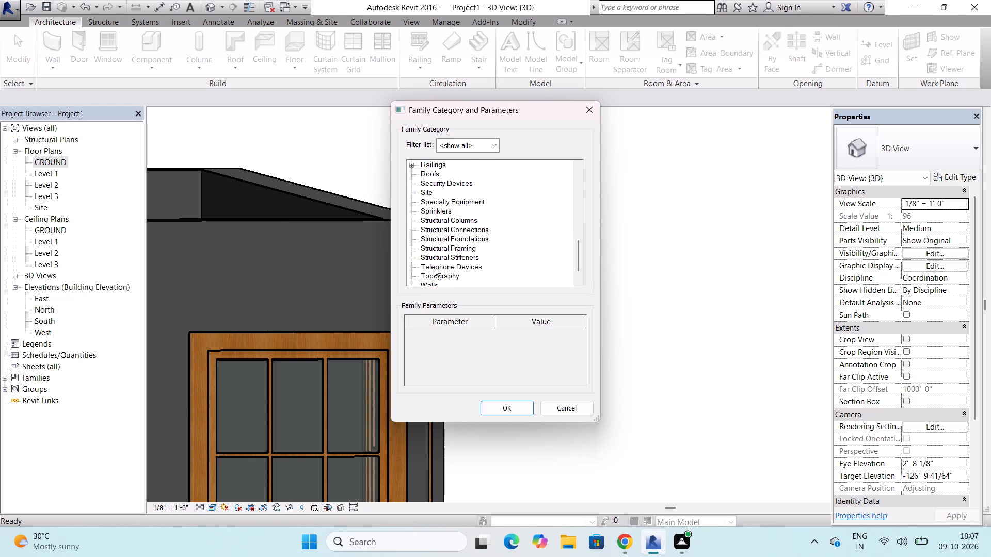
click(435, 267)
click(514, 403)
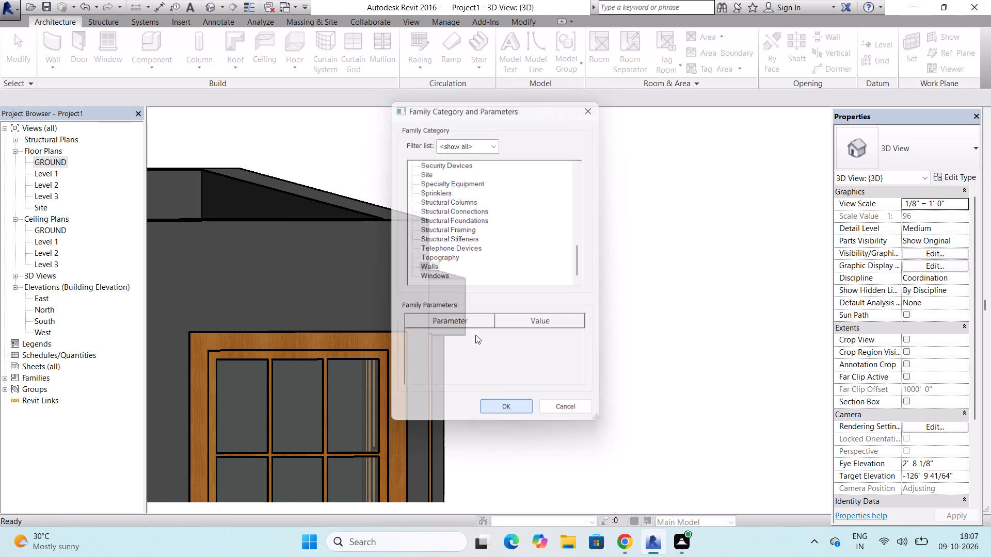
click(492, 290)
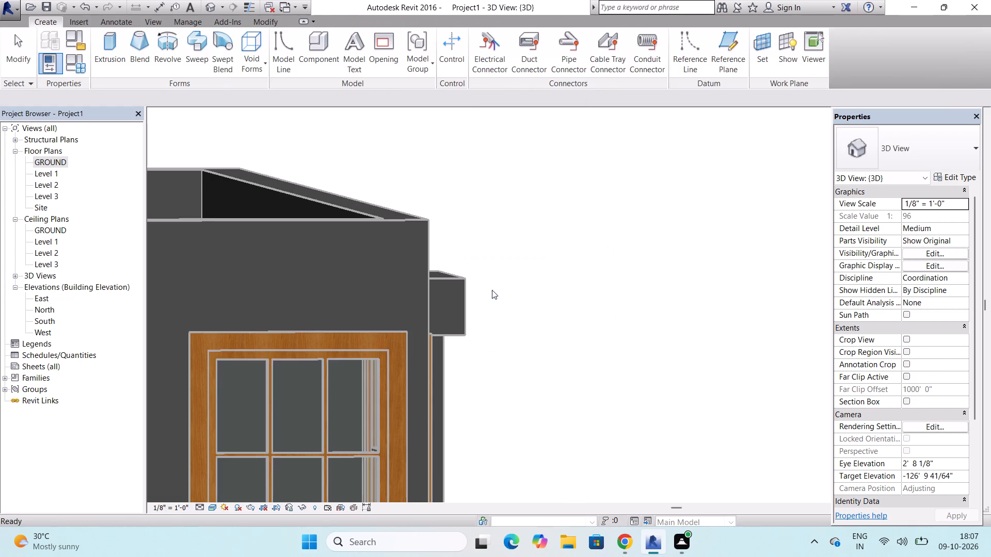
Start an extrusion and pick the exterior face of the wall with the adjacent corner window as its work plane.
scroll(490, 268, down, 8)
scroll(438, 260, up, 3)
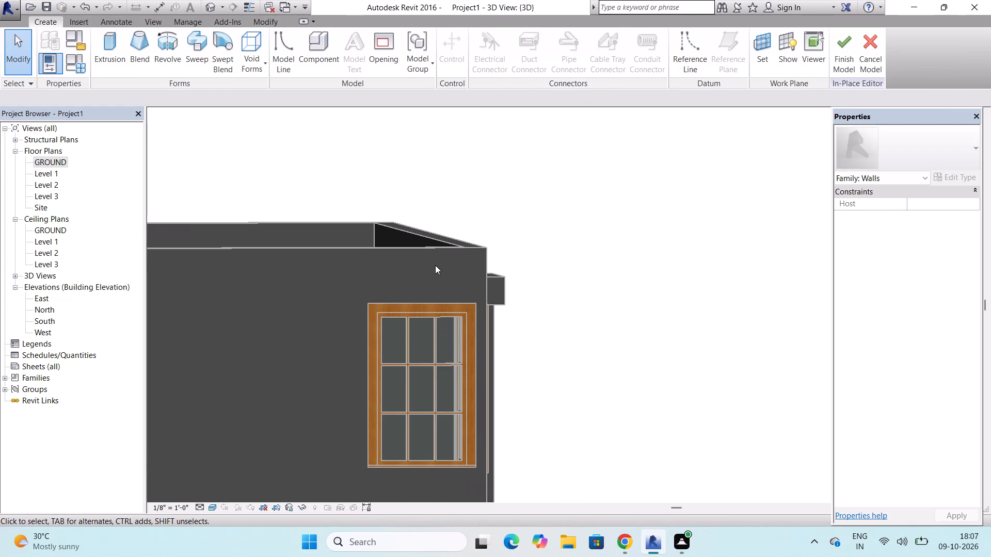
click(113, 54)
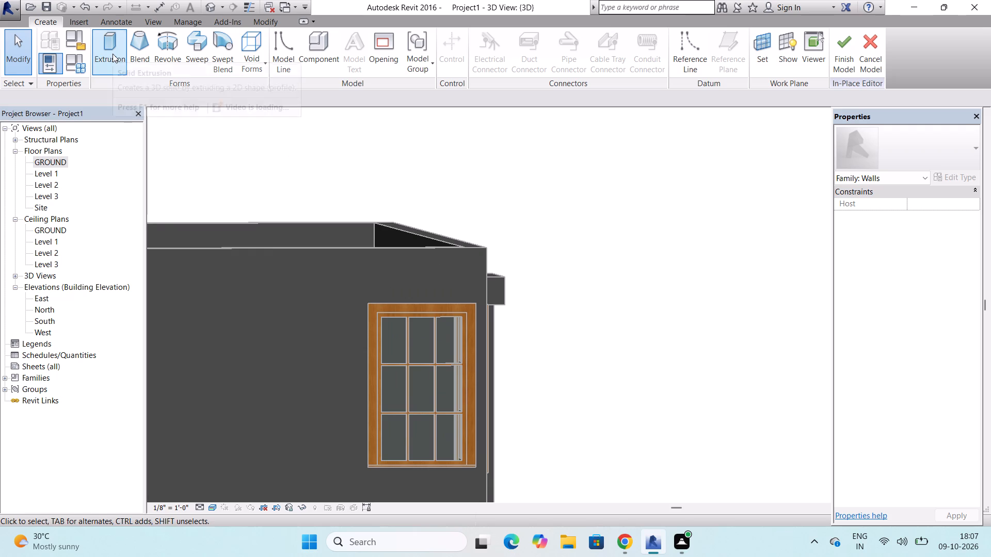
click(549, 52)
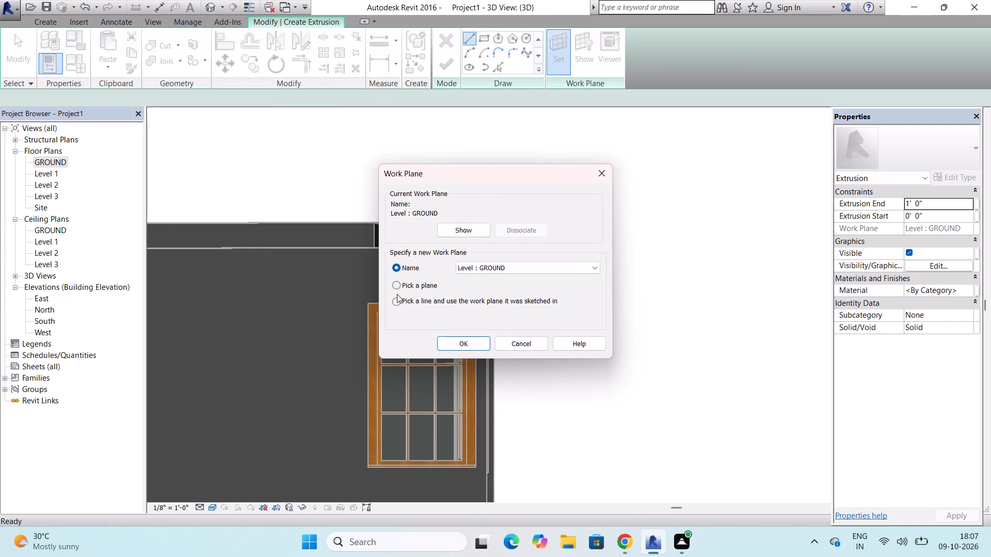
click(396, 286)
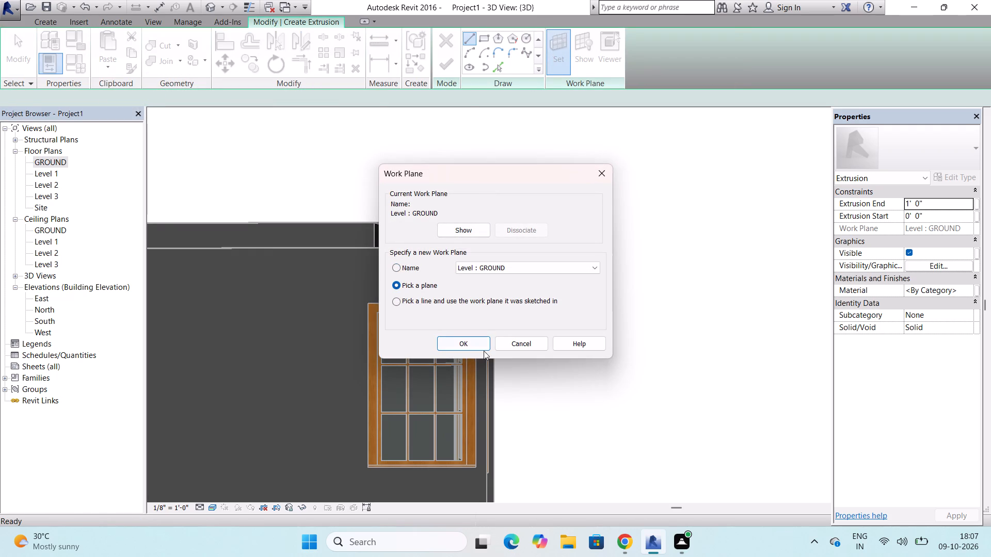
click(483, 346)
scroll(498, 279, down, 7)
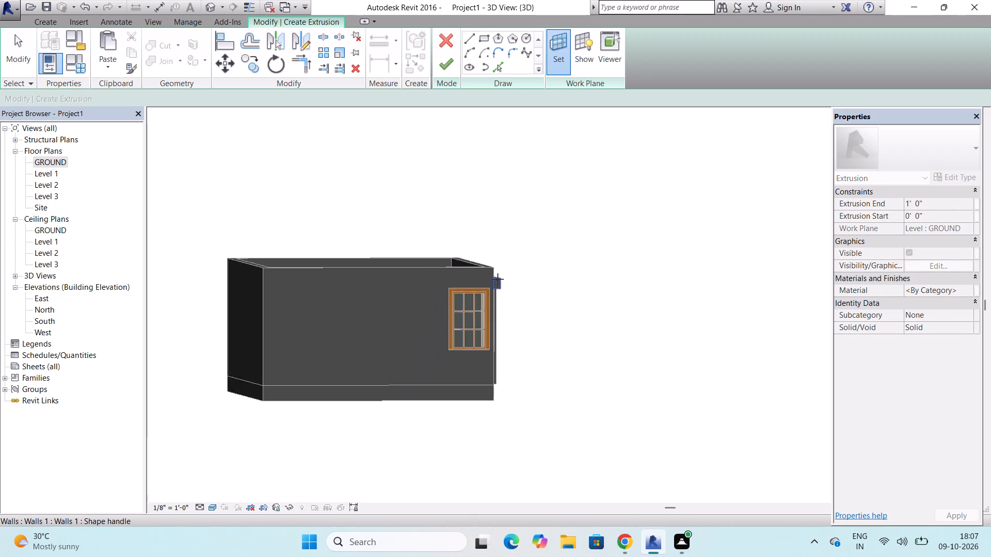
scroll(498, 279, down, 2)
scroll(495, 285, up, 14)
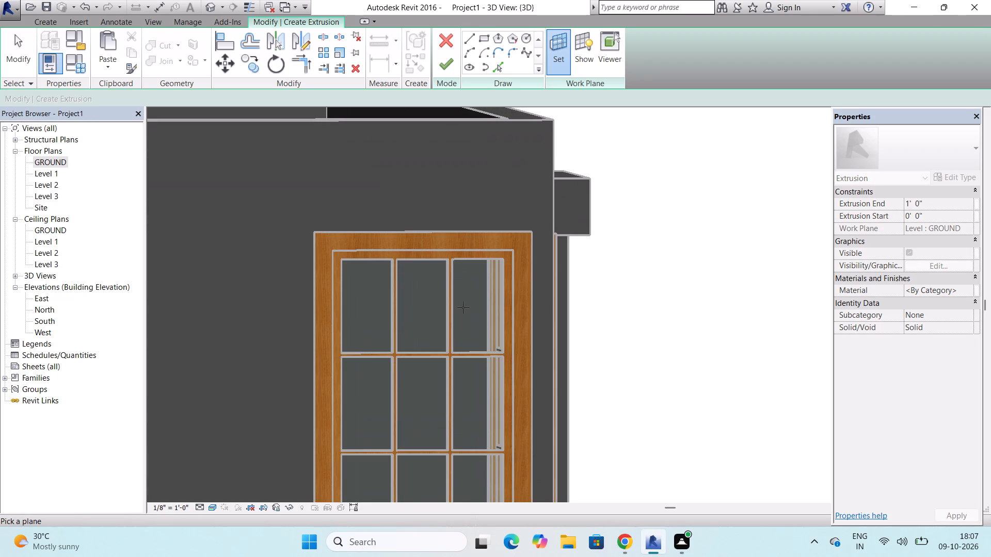
scroll(463, 307, down, 3)
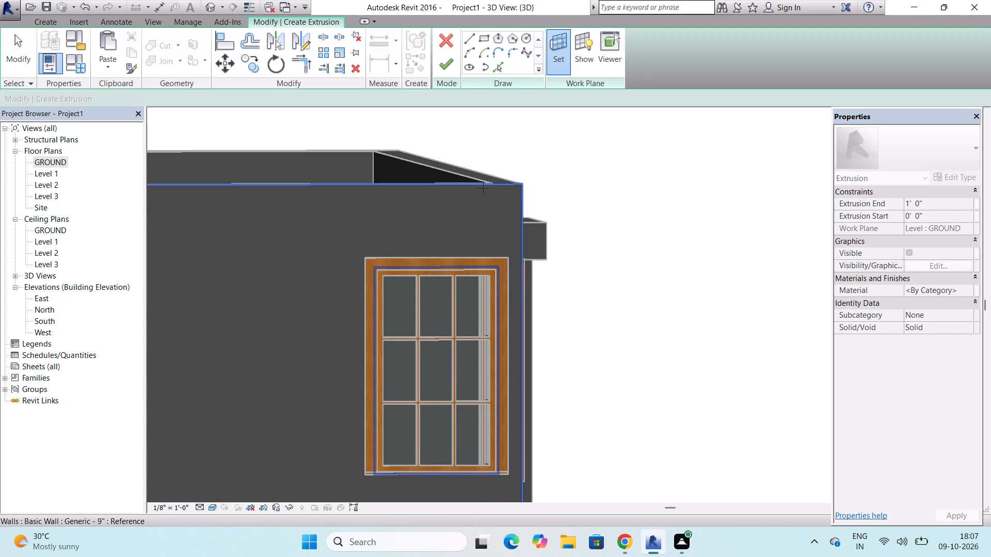
click(483, 188)
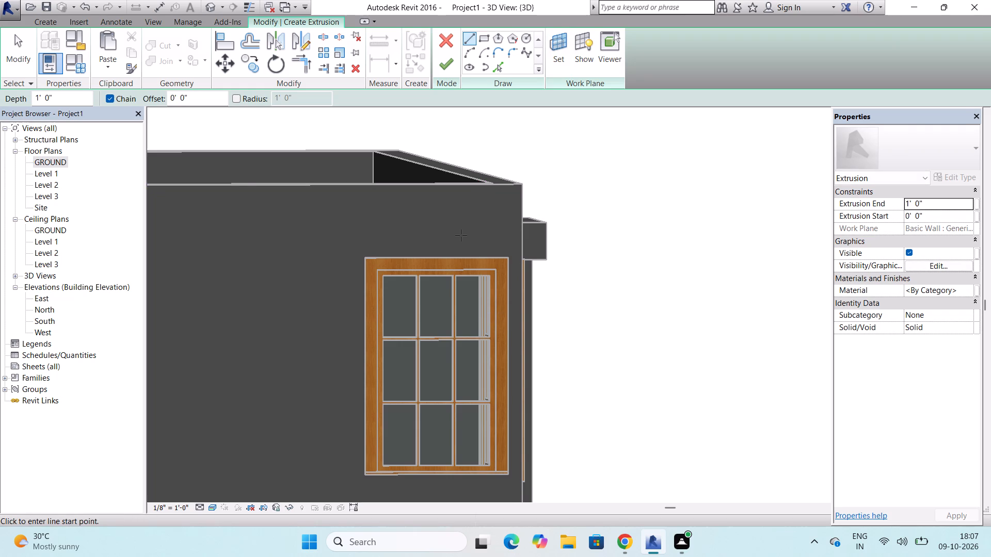
Sketch the frame's outer edge from the existing frame's top at the building corner, horizontally past the window and vertically down to the wall's base line.
click(465, 39)
scroll(551, 255, up, 9)
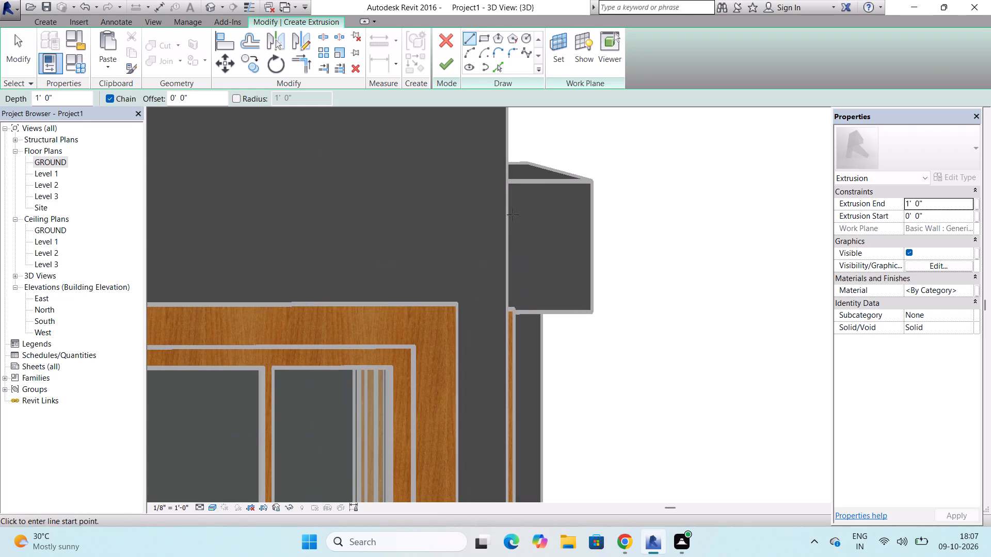
click(508, 182)
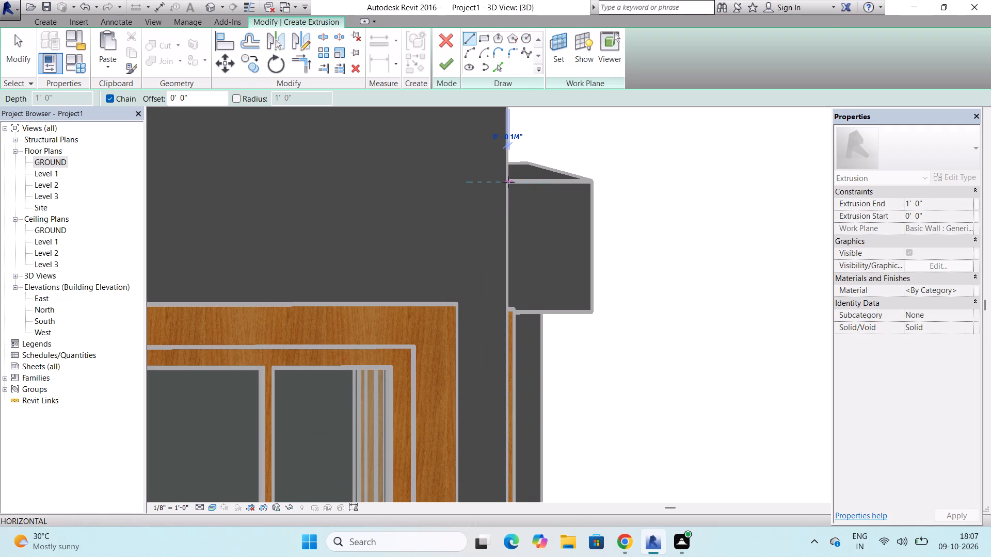
scroll(508, 182, down, 8)
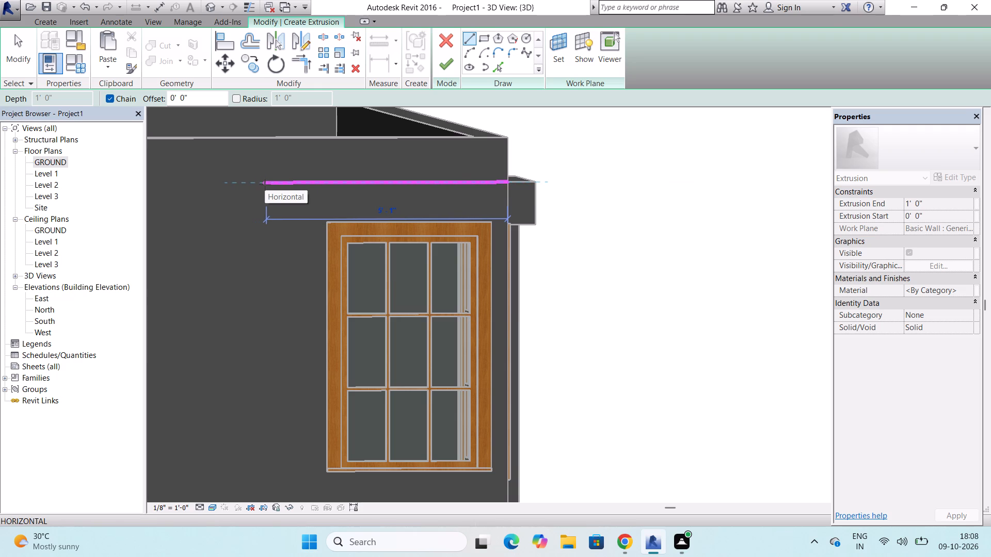
click(265, 185)
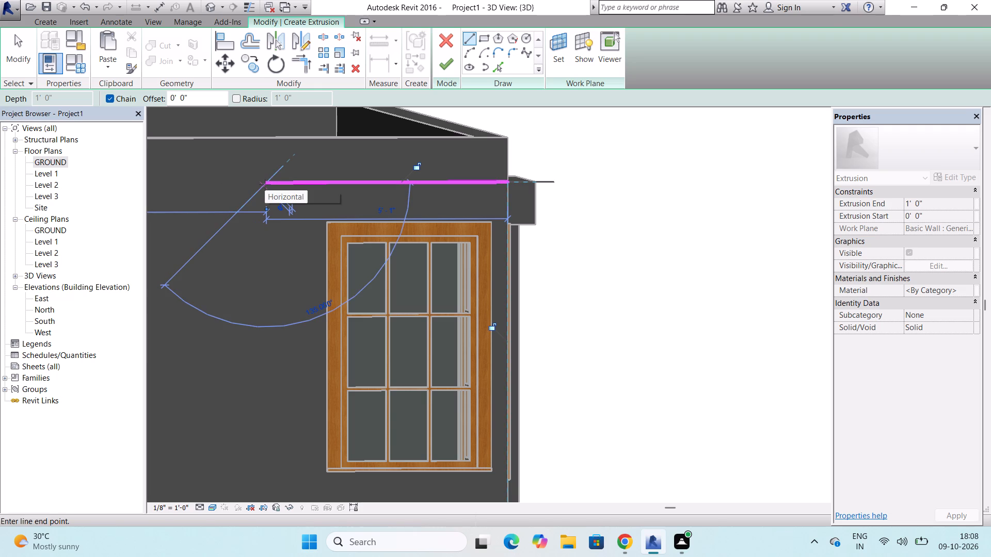
scroll(265, 185, down, 4)
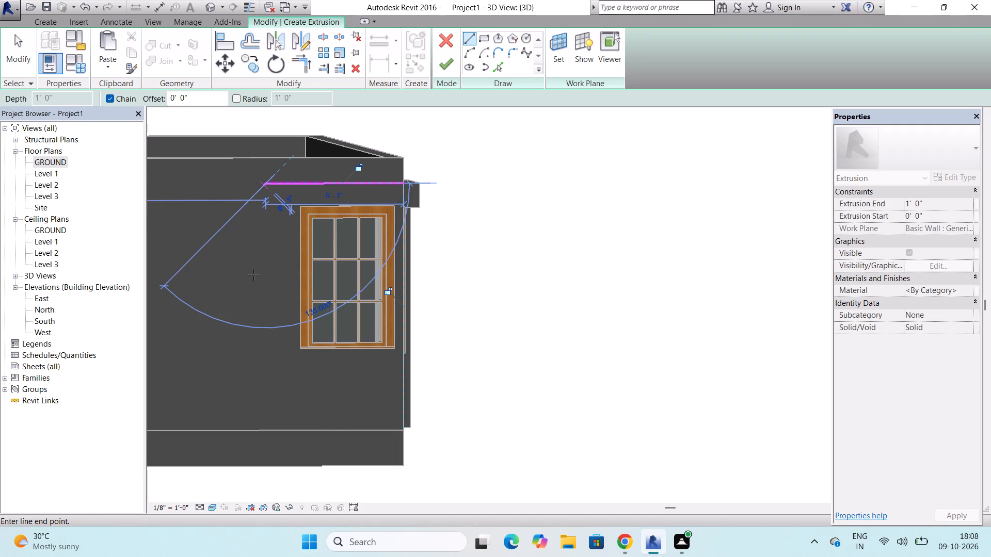
click(268, 429)
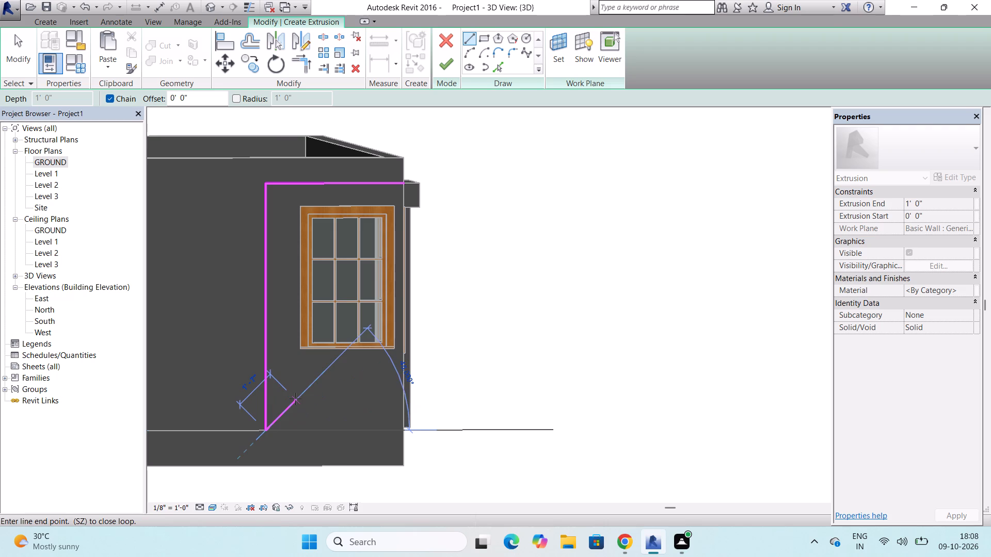
key(Escape)
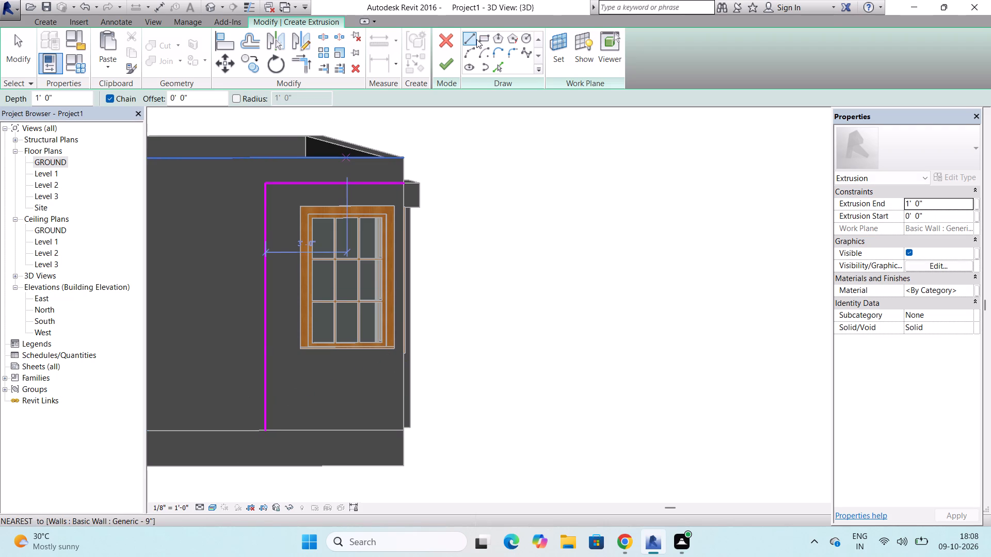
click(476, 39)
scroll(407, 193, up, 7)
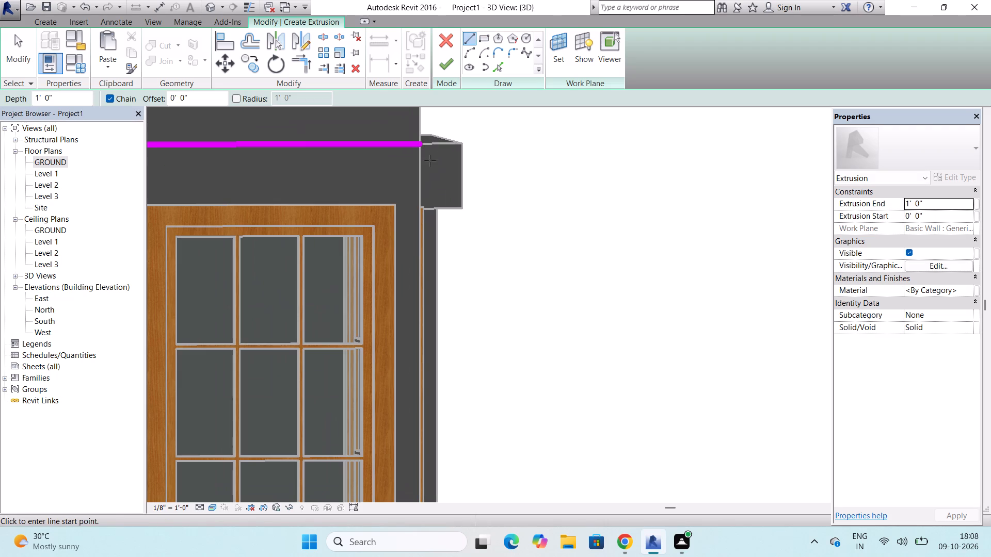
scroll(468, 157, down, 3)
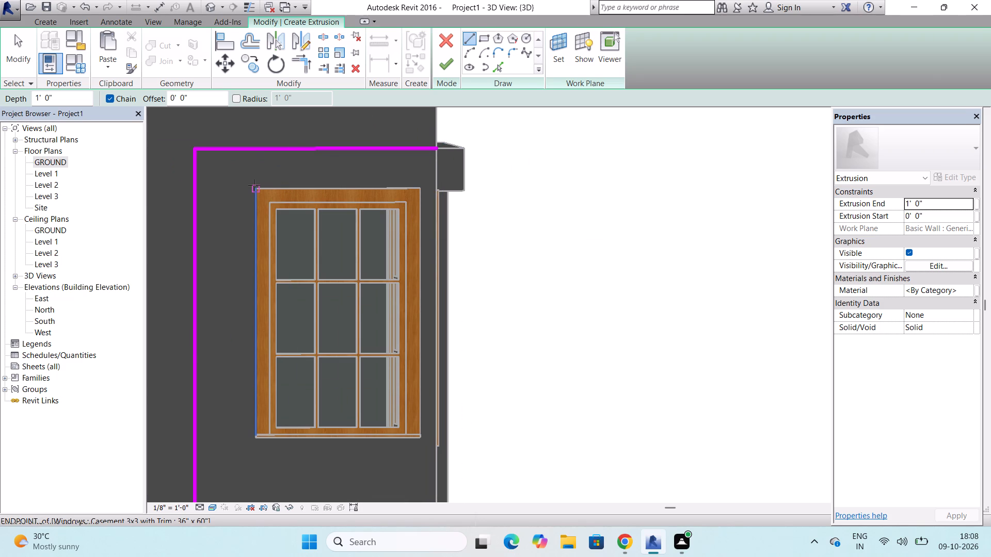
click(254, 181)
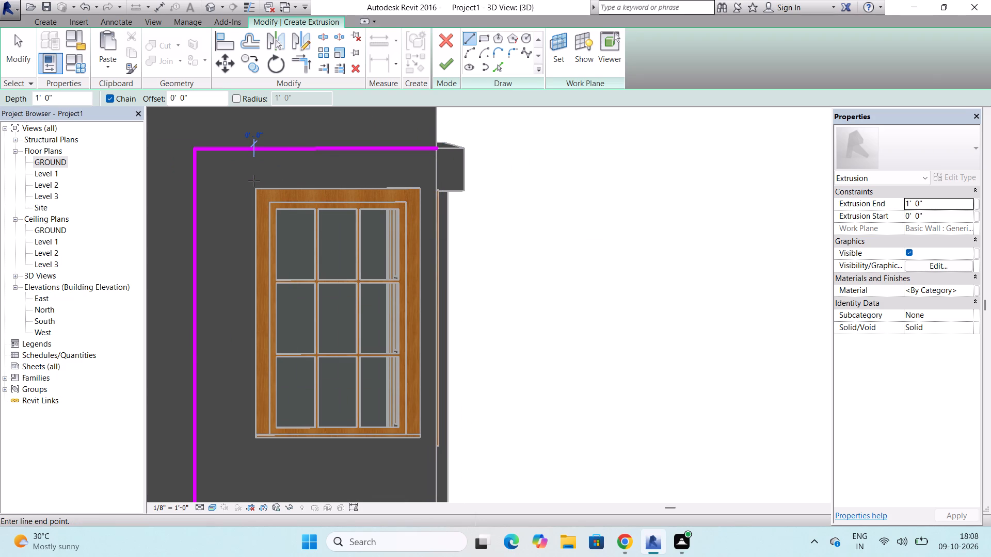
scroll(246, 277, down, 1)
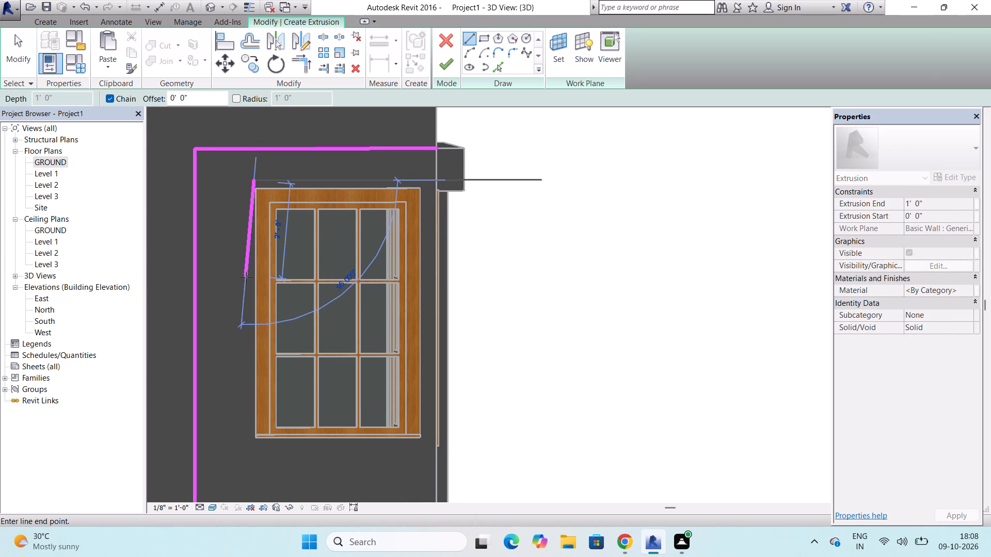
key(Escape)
Sketch the frame's inner vertical edge from just outside the window trim's upper corner down to the base line, and join it to the outer edge.
scroll(249, 201, up, 2)
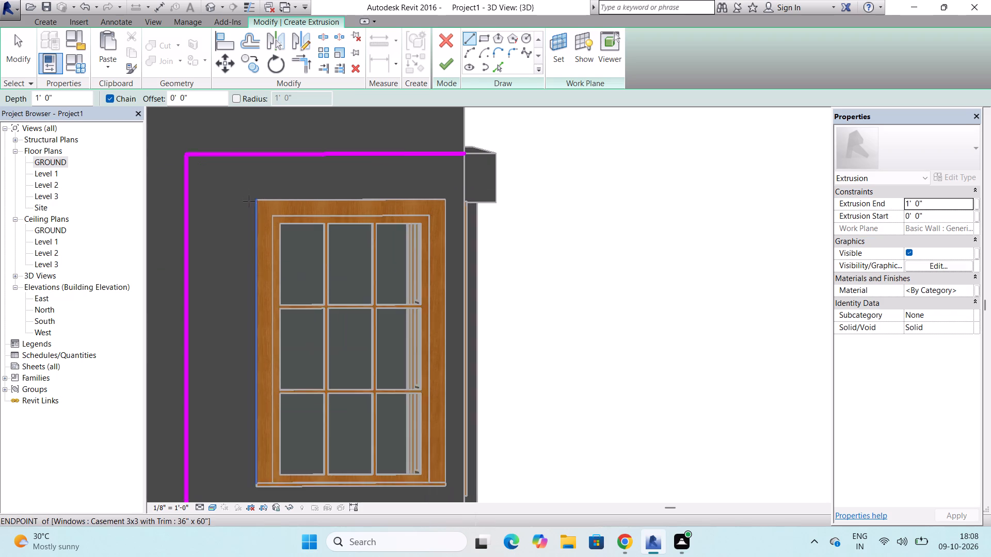
scroll(249, 201, up, 4)
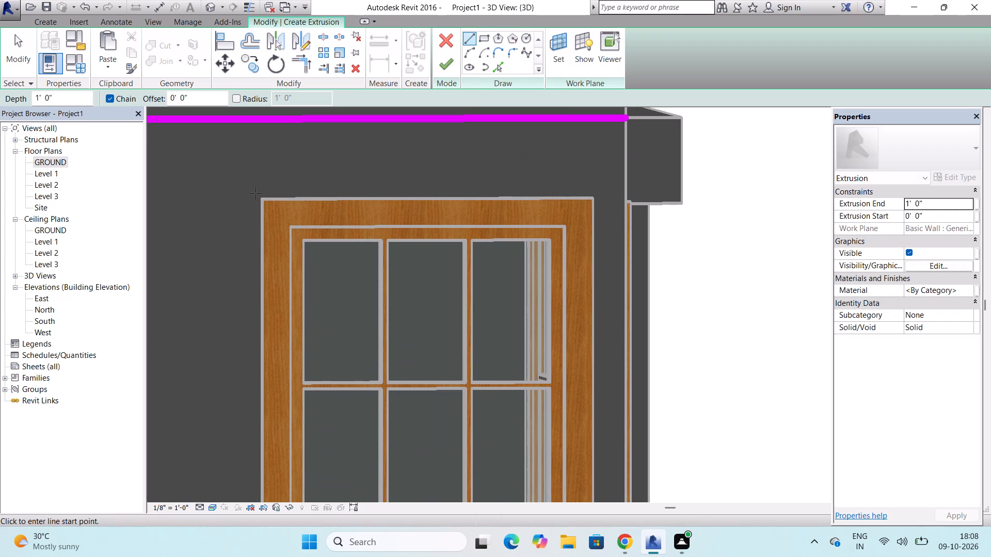
click(255, 193)
scroll(255, 193, down, 7)
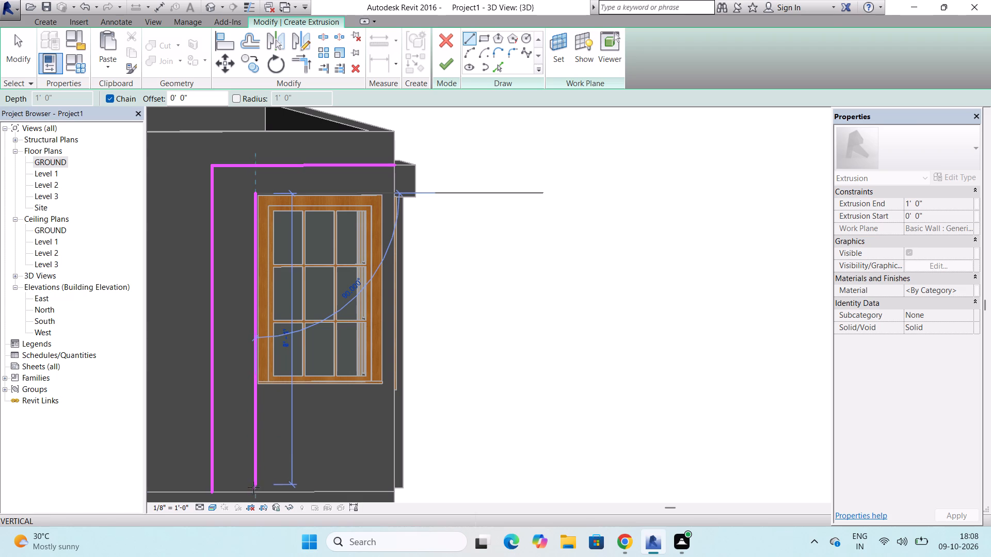
drag(252, 490, 245, 490)
click(210, 490)
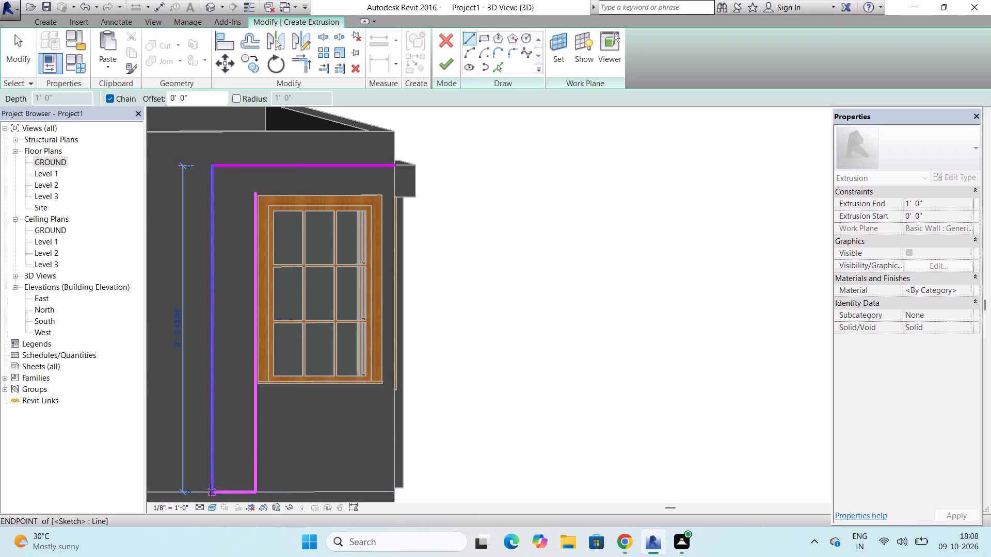
key(Escape)
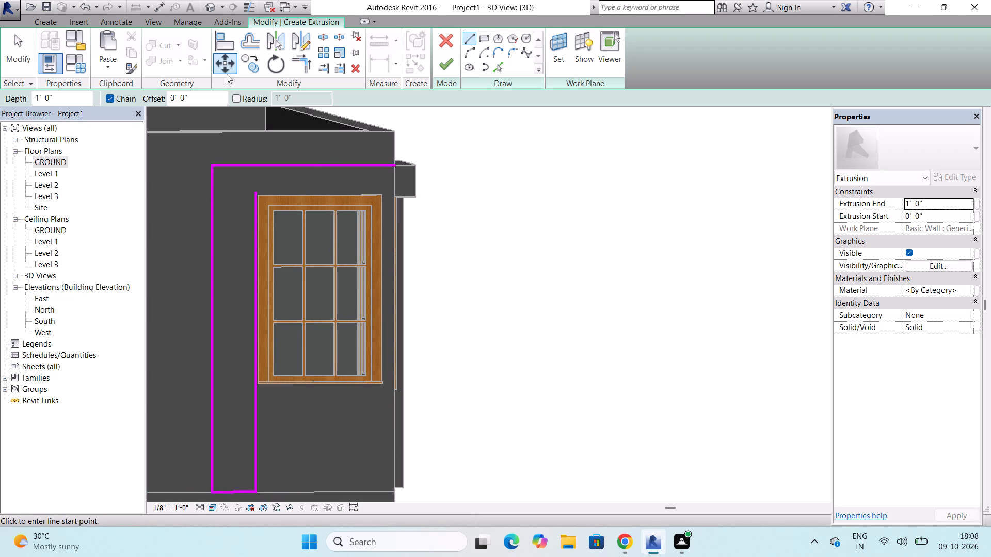
Sketch the top band's lower edge above the window to the building corner, close the profile vertically, and finish the 1' 0" extrusion.
click(476, 37)
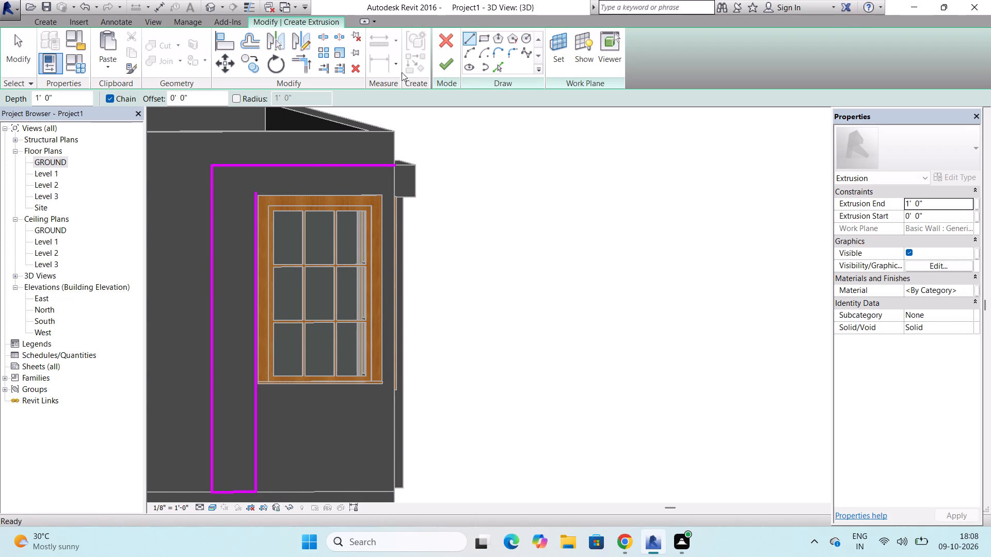
scroll(248, 191, up, 1)
click(258, 192)
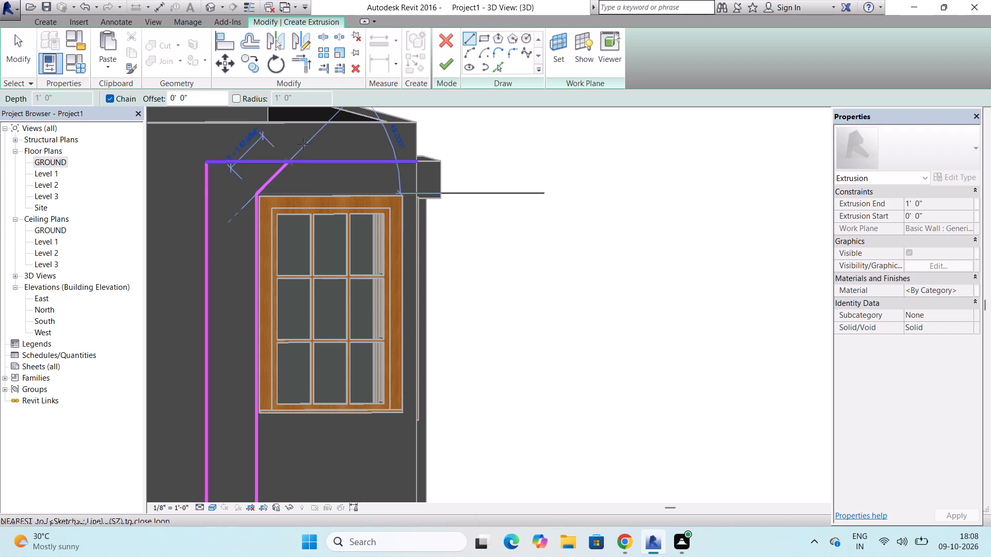
scroll(407, 188, up, 7)
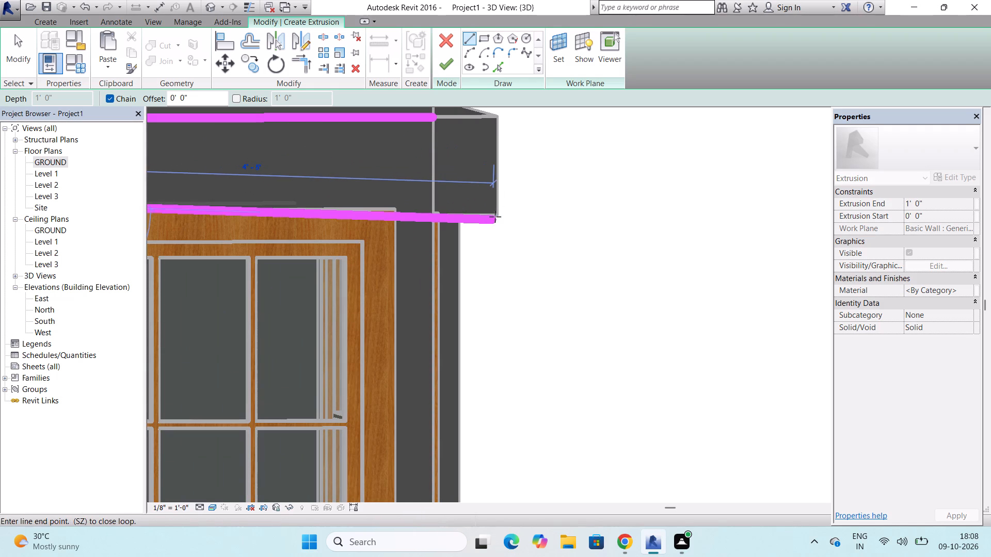
click(428, 201)
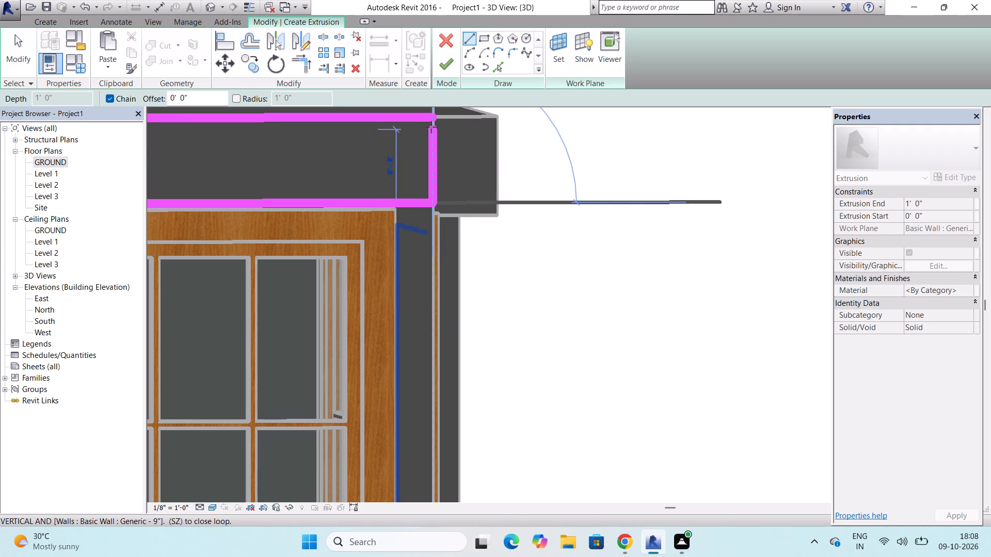
click(431, 123)
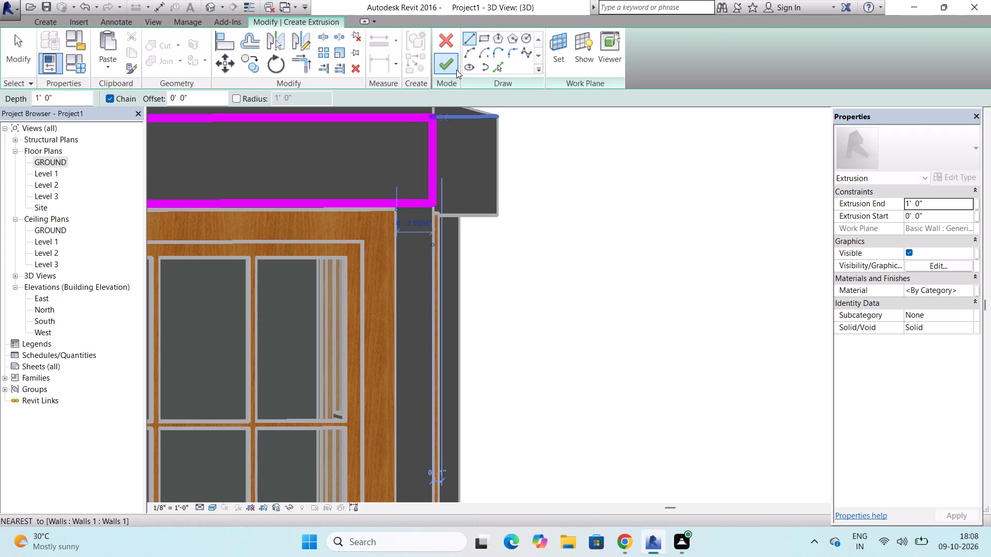
scroll(419, 90, down, 4)
scroll(225, 235, down, 5)
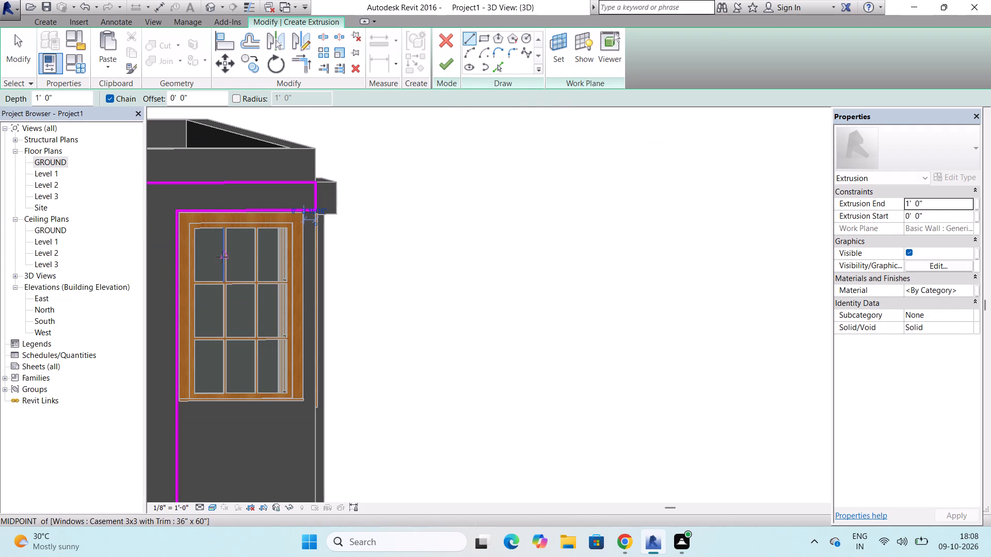
key(Escape)
click(447, 65)
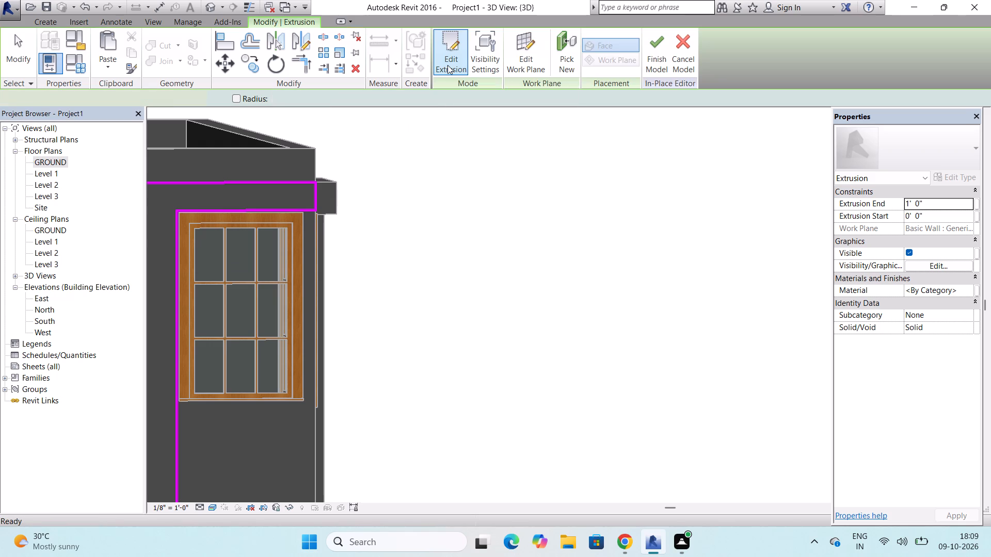
Finish the in-place wall model containing the second corner window's frame extrusion.
scroll(338, 183, down, 4)
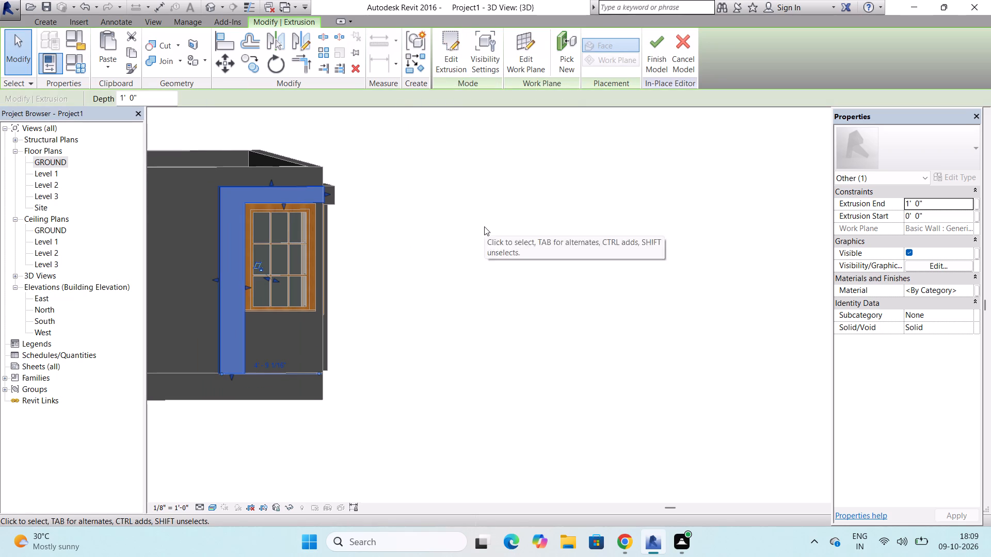
shift+middle_drag(453, 252, 444, 256)
shift+middle_click(442, 257)
shift+middle_click(427, 259)
shift+middle_drag(424, 259, 419, 259)
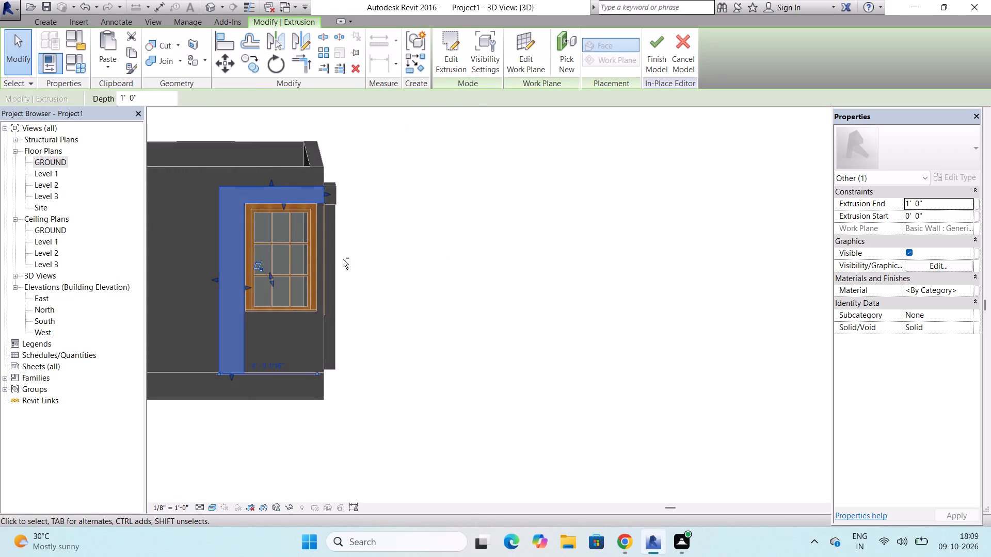
shift+middle_drag(266, 263, 252, 263)
shift+middle_click(217, 264)
shift+middle_drag(62, 273, 56, 273)
shift+middle_click(9, 273)
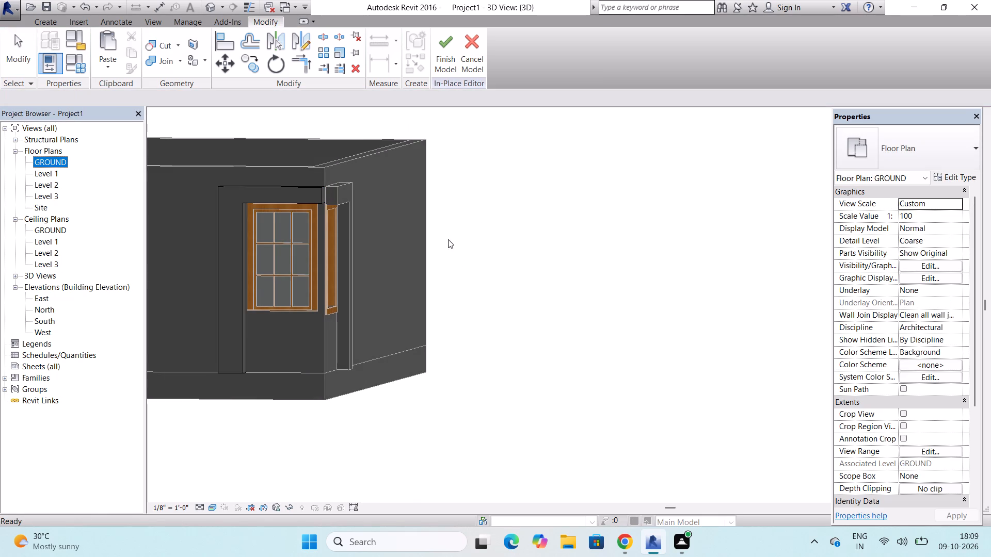
scroll(447, 239, down, 3)
shift+middle_drag(509, 288, 471, 305)
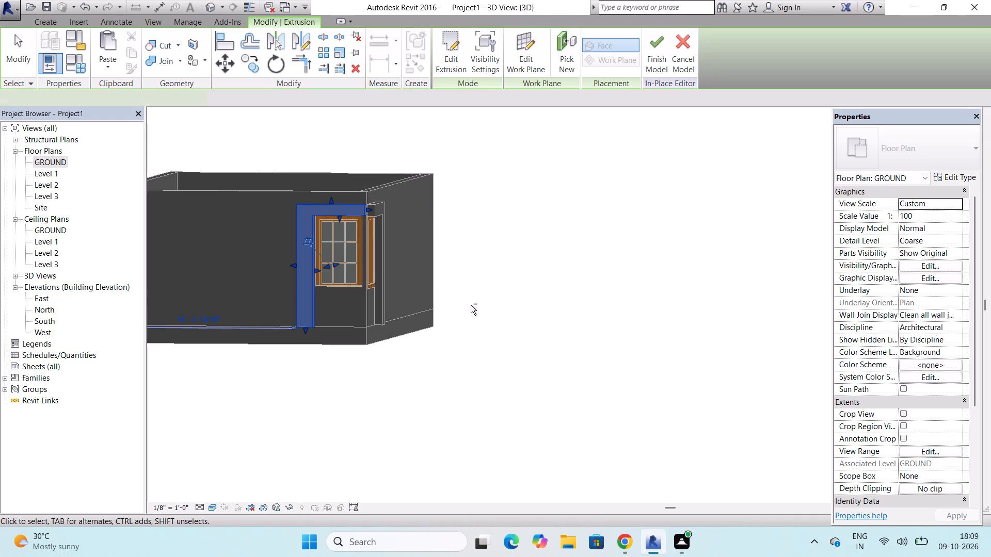
shift+middle_drag(471, 305, 405, 363)
shift+middle_drag(481, 280, 479, 280)
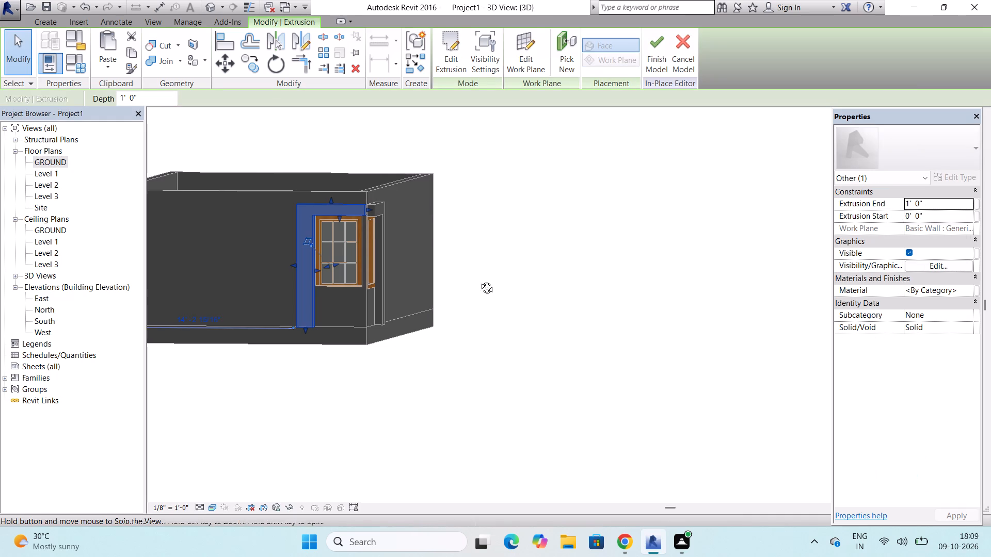
shift+middle_drag(479, 280, 286, 307)
scroll(331, 193, up, 9)
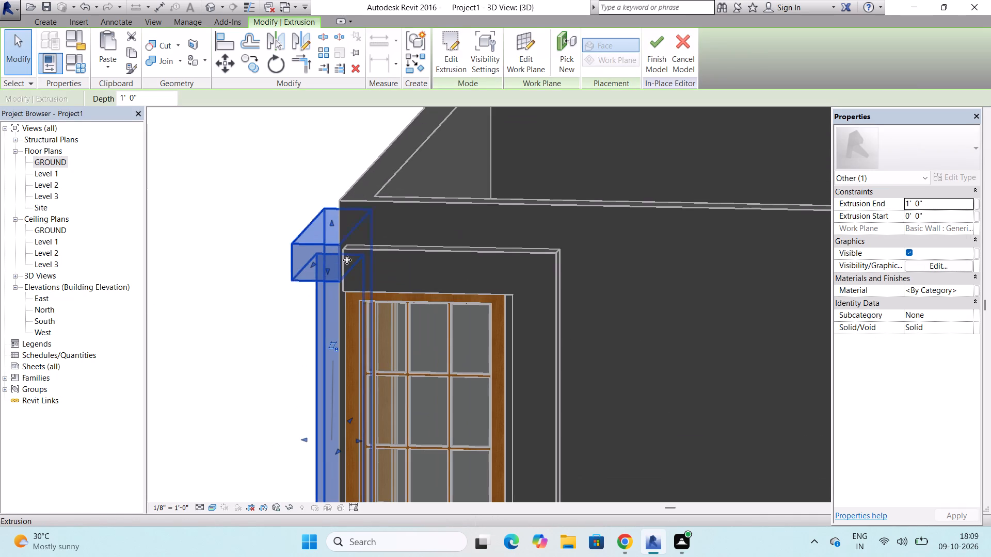
key(Escape)
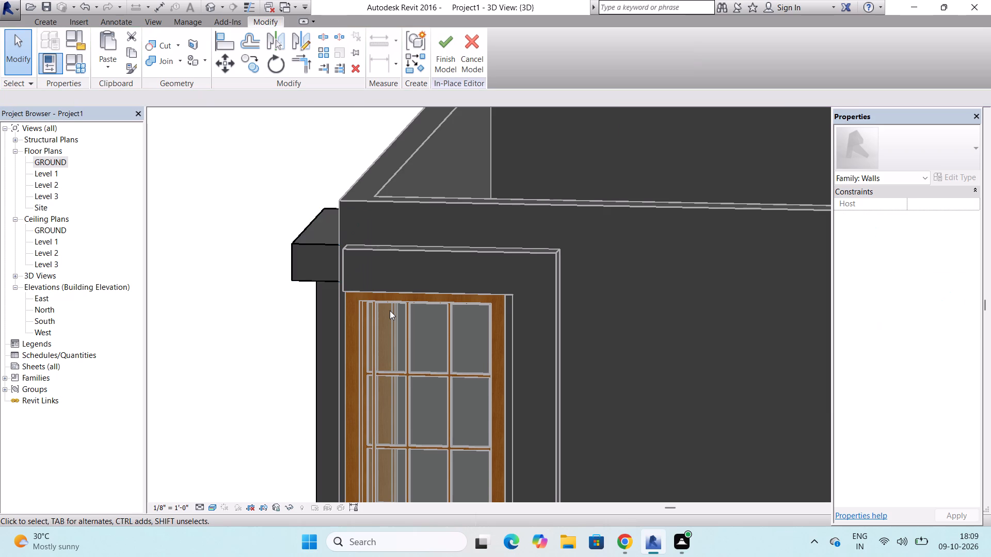
click(389, 248)
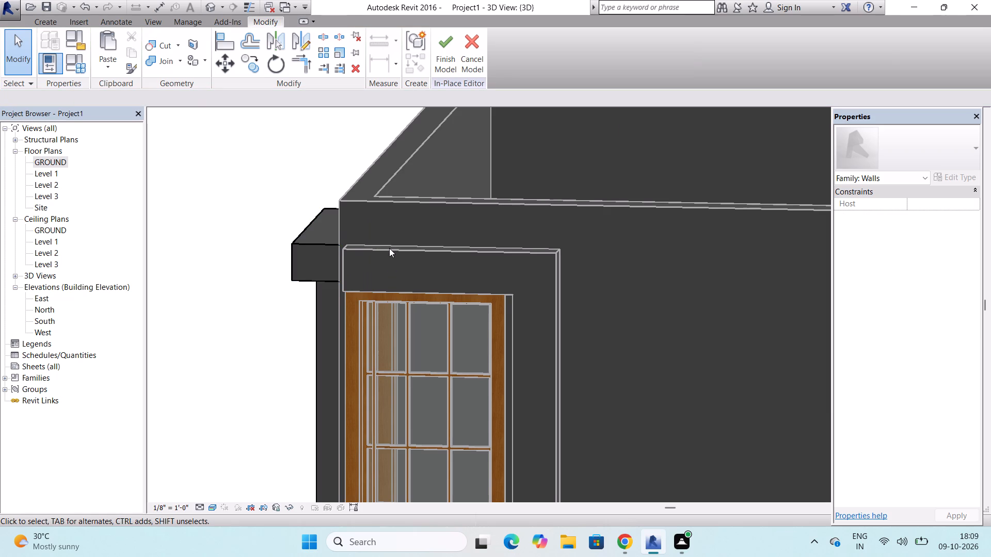
click(450, 53)
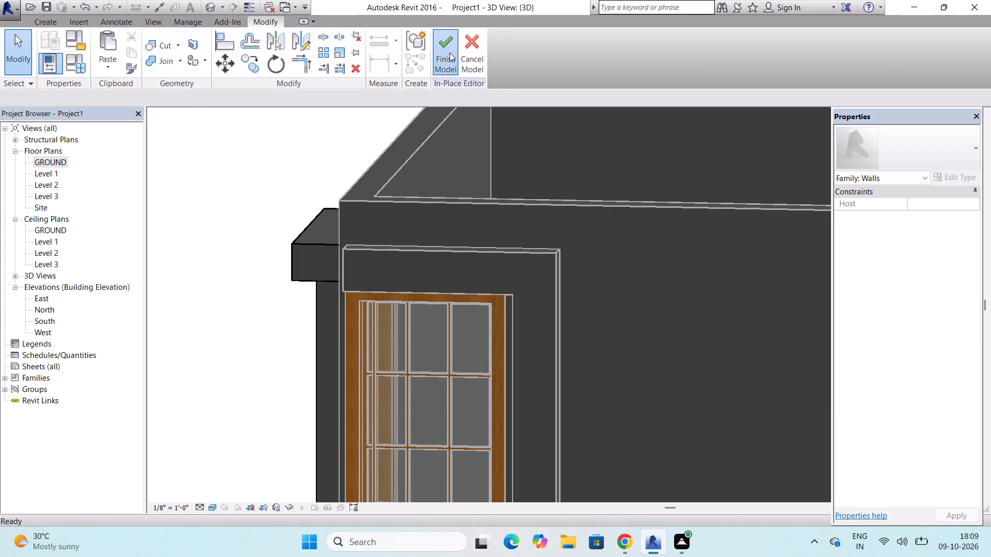
Stretch the first window frame's top band past the building corner to the outer face of the adjacent window's new frame.
scroll(386, 152, down, 4)
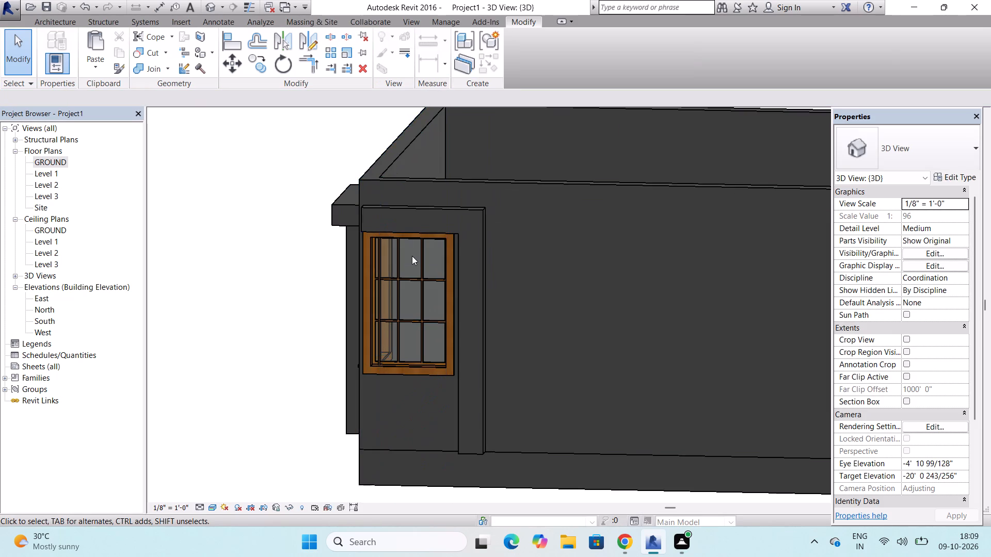
scroll(412, 256, up, 4)
shift+middle_click(406, 290)
shift+middle_click(406, 290)
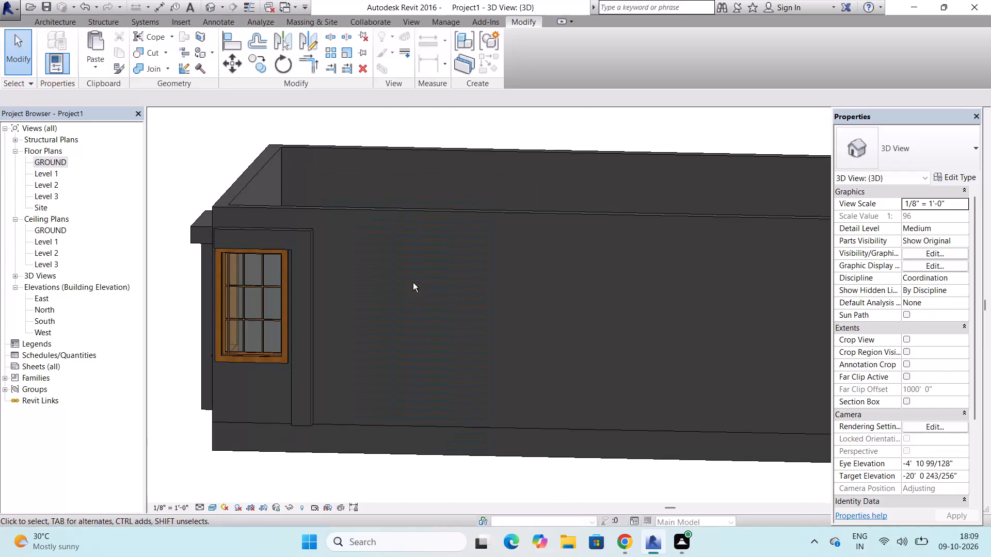
shift+middle_drag(418, 274, 426, 236)
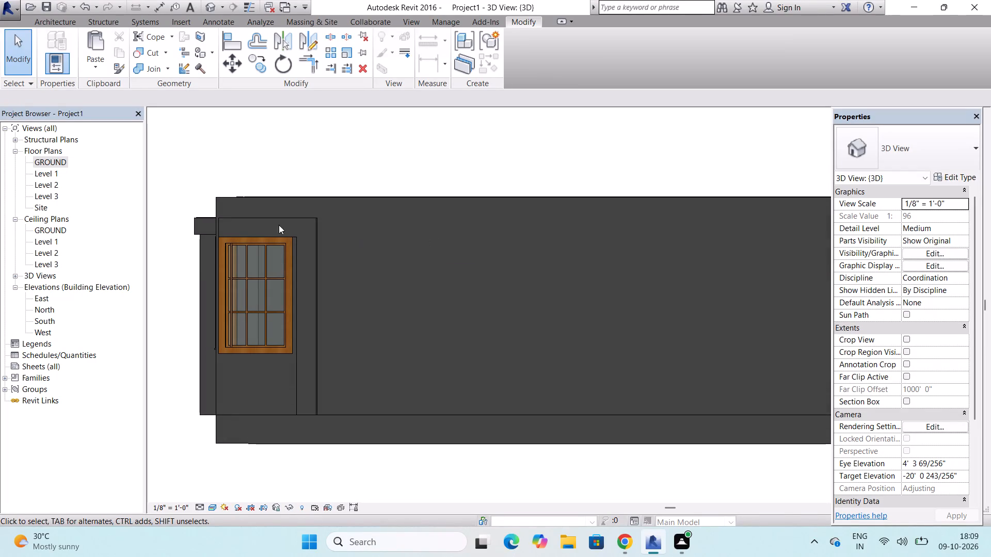
scroll(267, 223, up, 5)
click(267, 212)
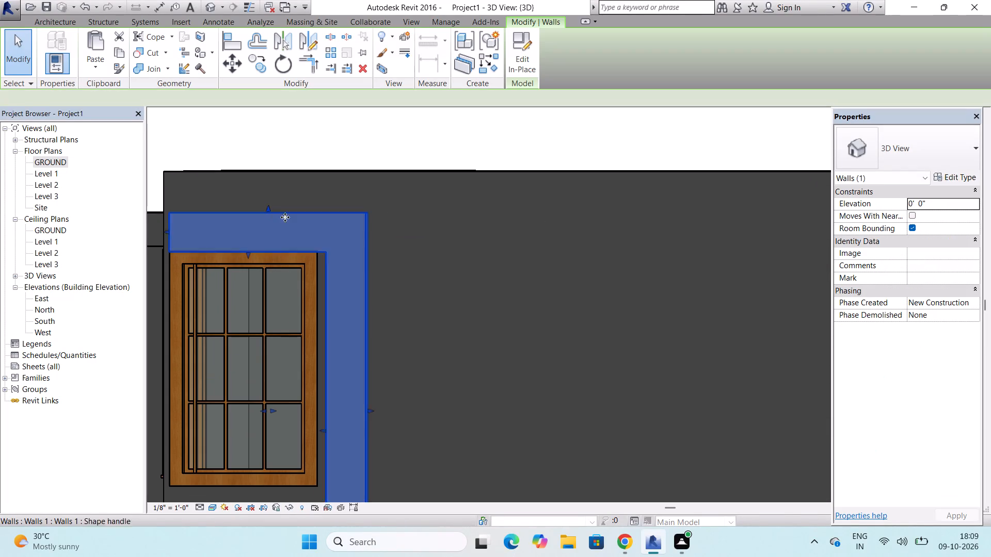
scroll(533, 269, down, 4)
scroll(333, 243, up, 4)
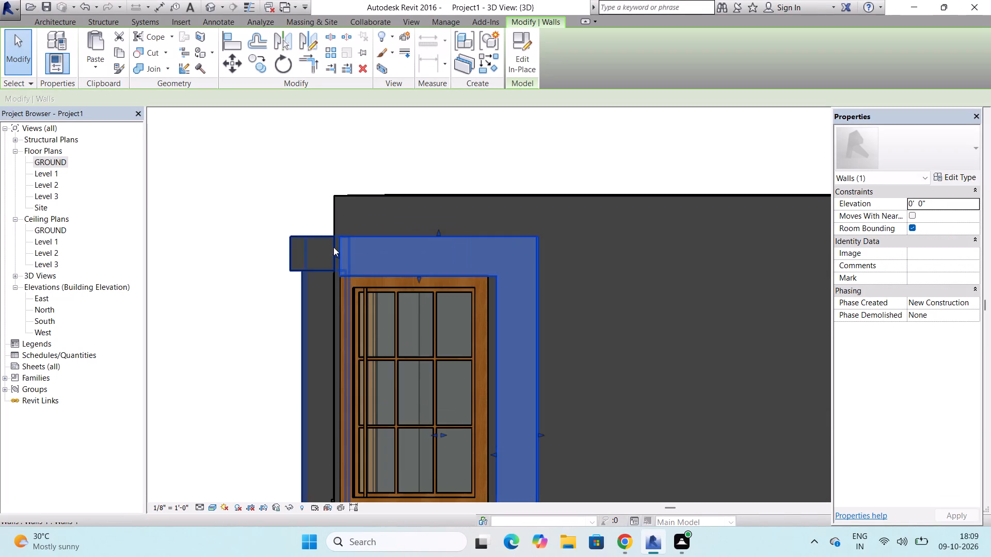
scroll(333, 250, up, 3)
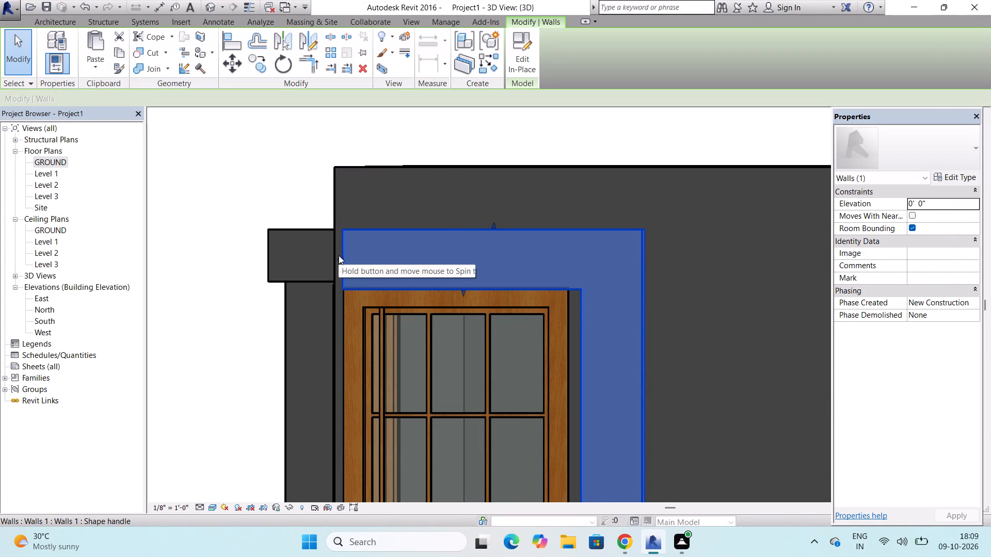
drag(339, 255, 286, 240)
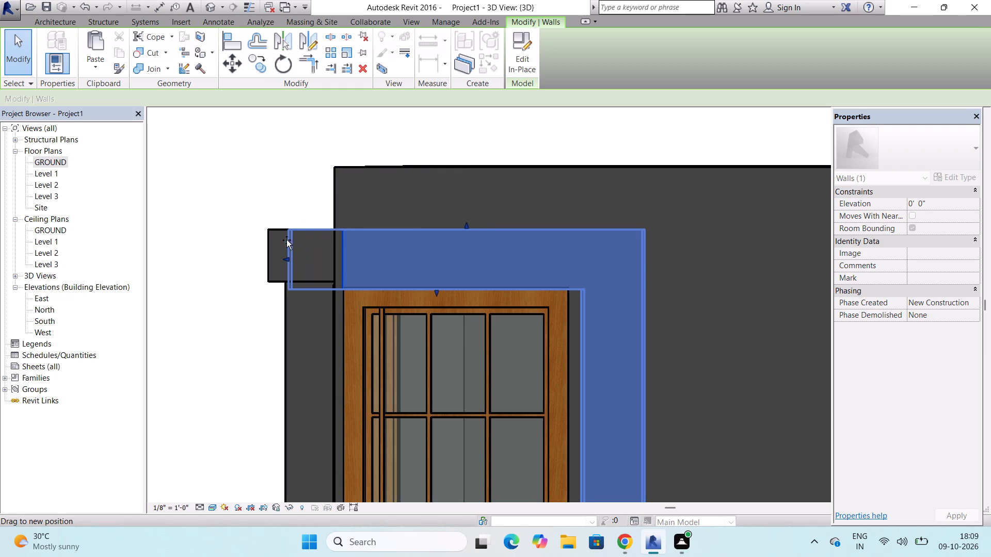
drag(286, 240, 271, 238)
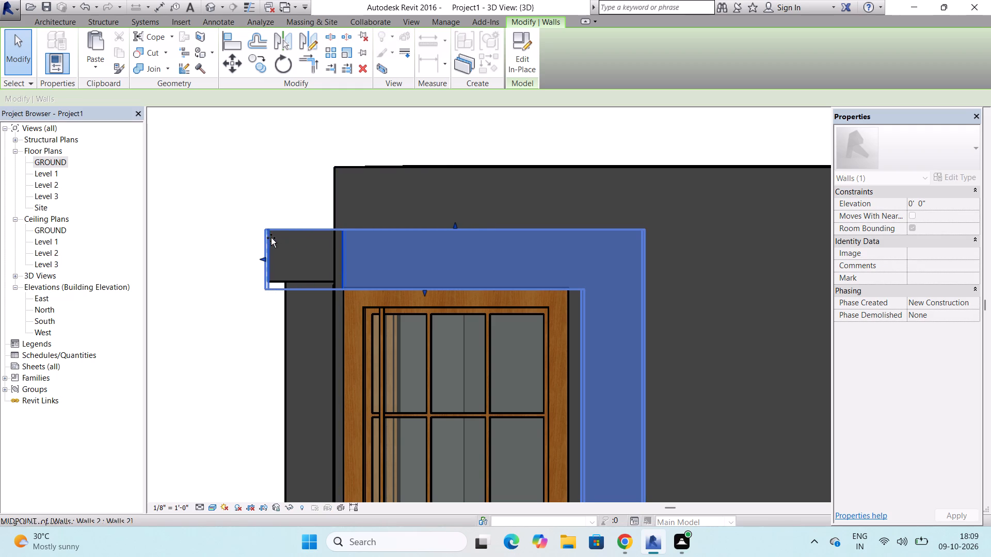
drag(271, 238, 270, 238)
key(Escape)
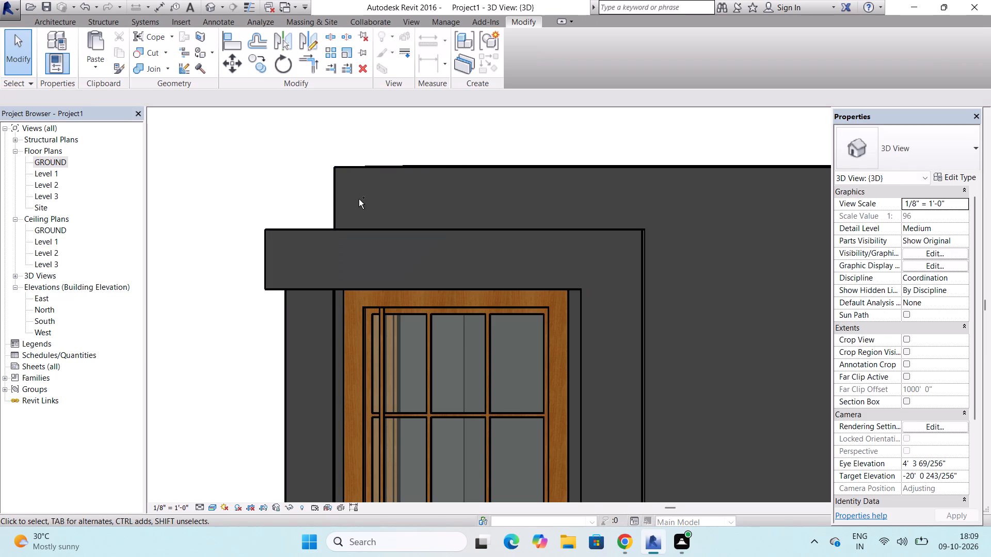
Examine from several angles how the two window frames meet at the building corner.
key(ctrl+a)
scroll(379, 241, down, 3)
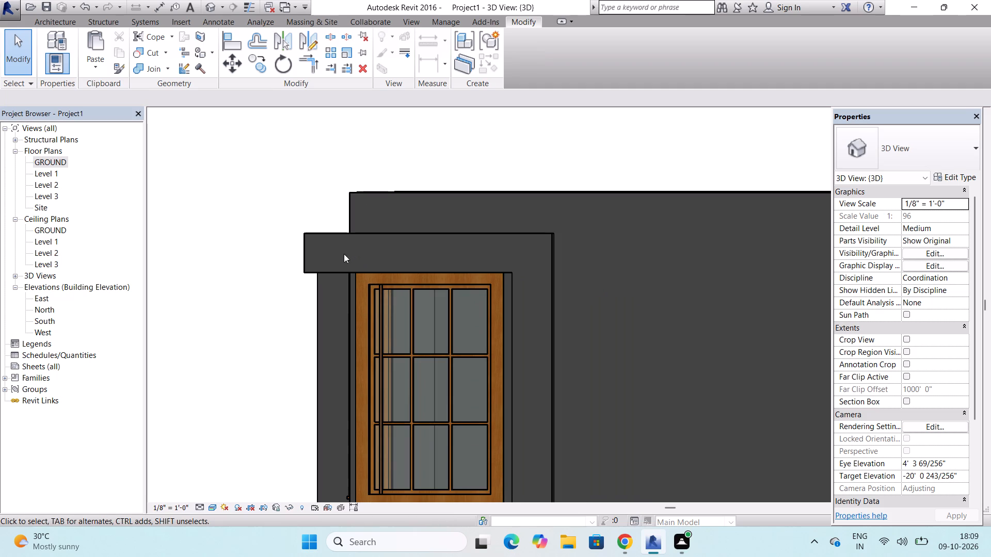
shift+scroll(388, 291, up, 1)
shift+middle_click(238, 214)
shift+middle_drag(238, 214, 256, 255)
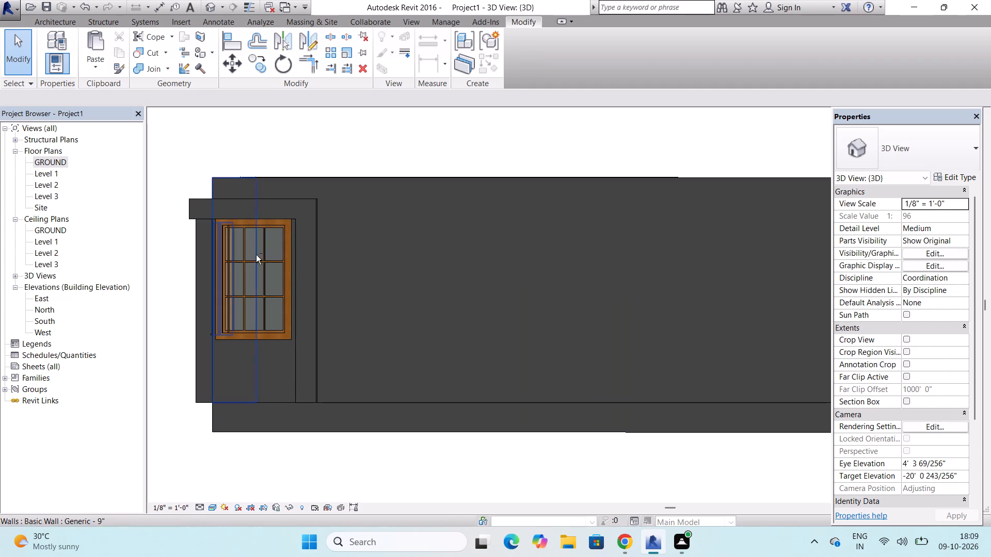
shift+middle_drag(256, 255, 263, 275)
shift+scroll(263, 275, up, 1)
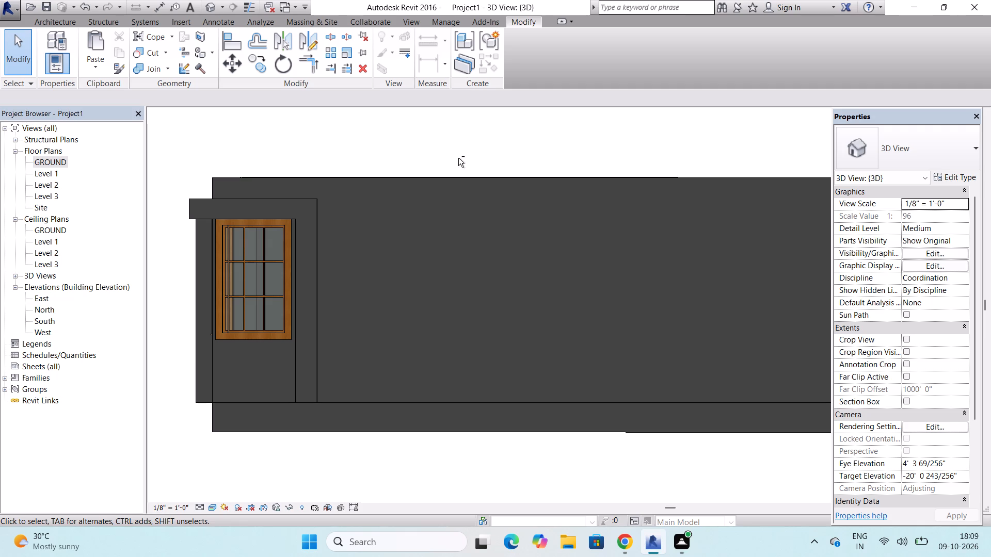
shift+middle_drag(458, 158, 549, 223)
shift+middle_click(553, 223)
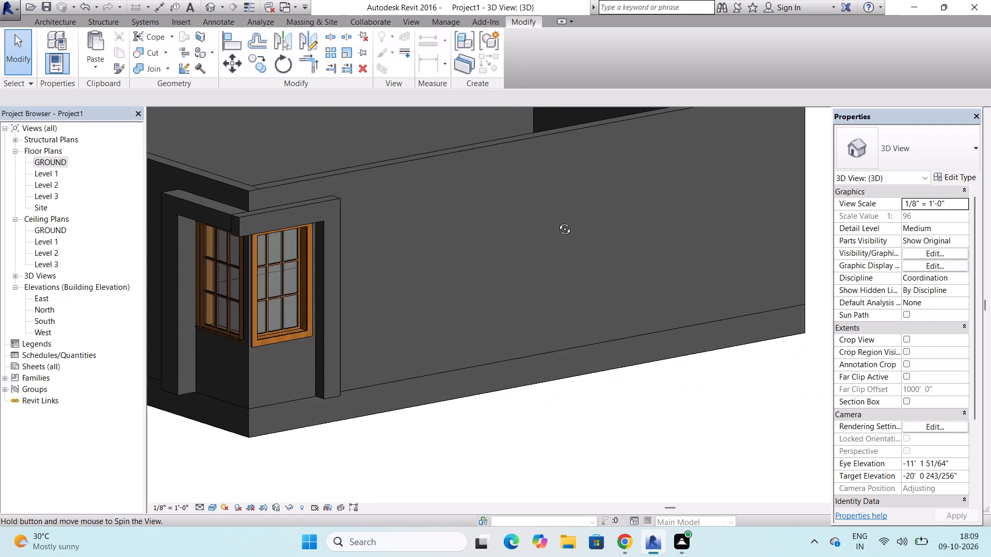
shift+middle_drag(560, 221, 567, 219)
shift+middle_click(568, 219)
shift+middle_drag(572, 218, 595, 218)
shift+middle_click(616, 214)
shift+middle_drag(616, 214, 630, 209)
shift+middle_drag(635, 208, 643, 207)
shift+middle_click(648, 207)
shift+middle_click(652, 207)
shift+middle_click(662, 205)
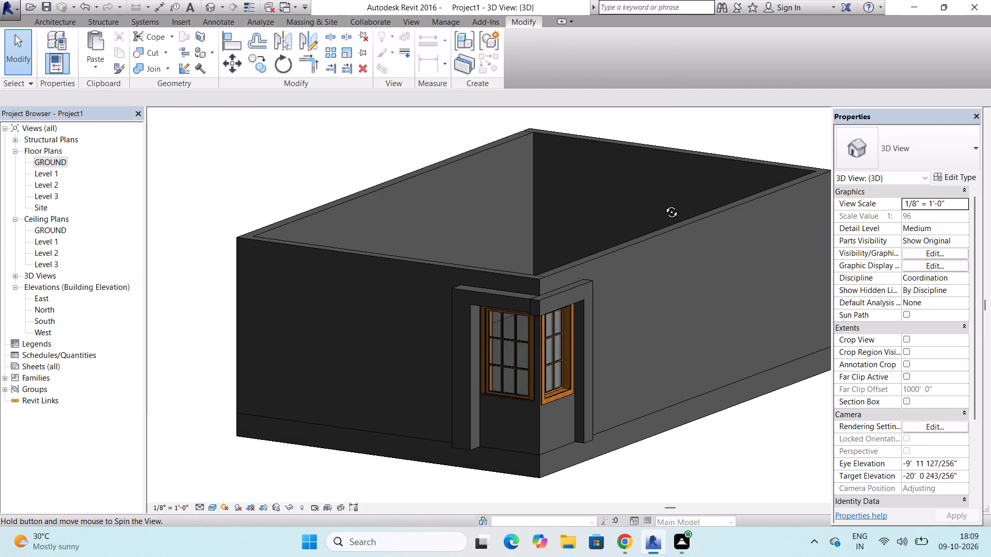
shift+middle_click(658, 206)
shift+middle_drag(640, 212, 622, 217)
shift+middle_drag(597, 224, 524, 235)
shift+middle_drag(523, 236, 479, 270)
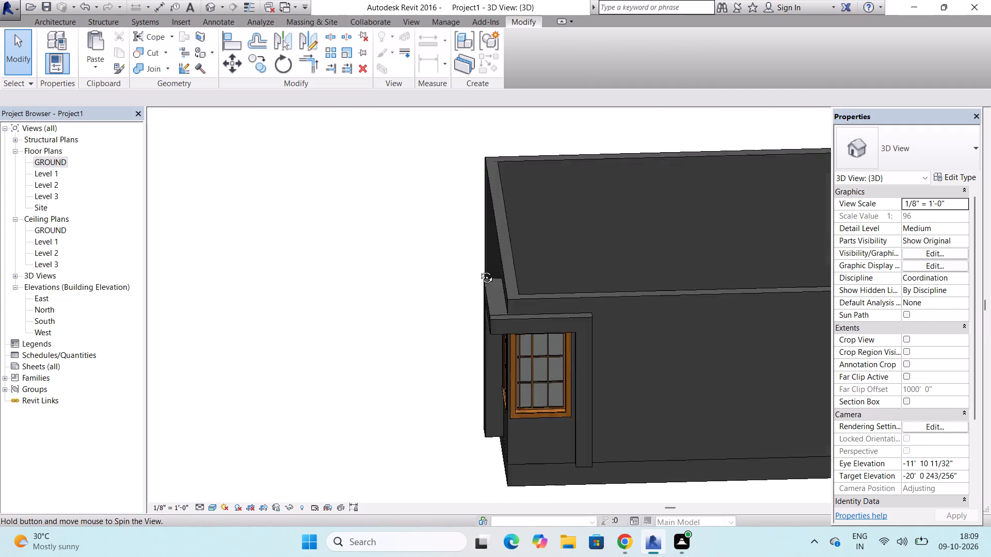
shift+middle_drag(479, 270, 453, 253)
shift+middle_drag(461, 228, 474, 176)
scroll(443, 223, down, 2)
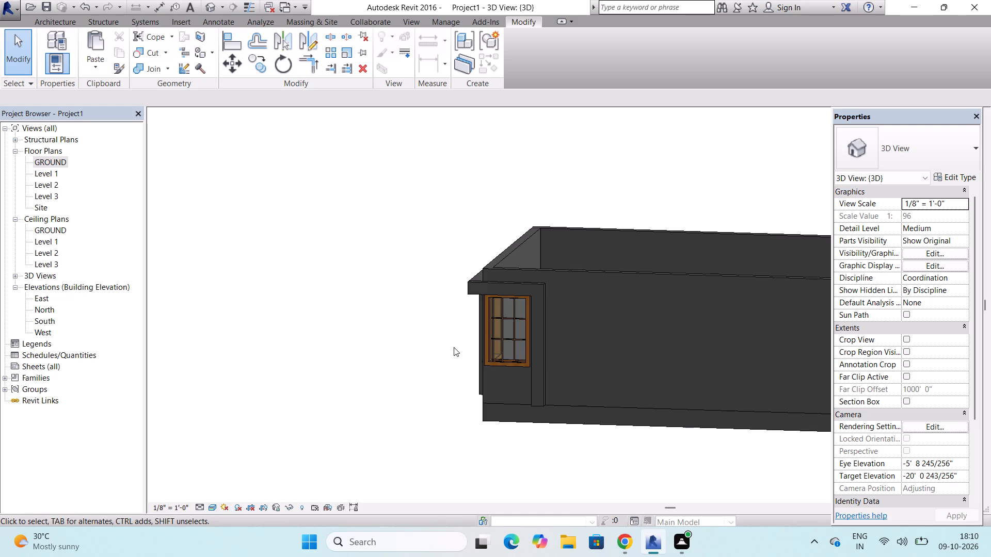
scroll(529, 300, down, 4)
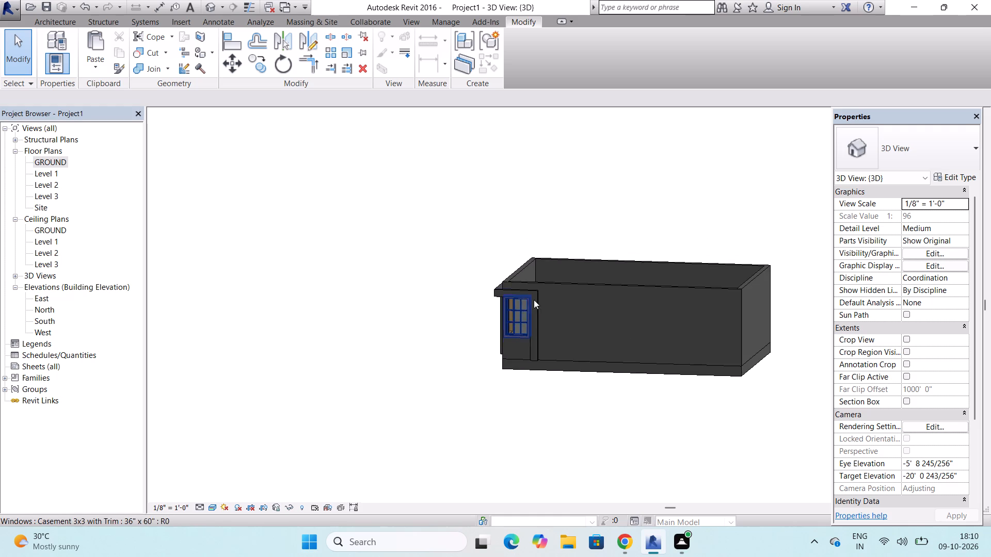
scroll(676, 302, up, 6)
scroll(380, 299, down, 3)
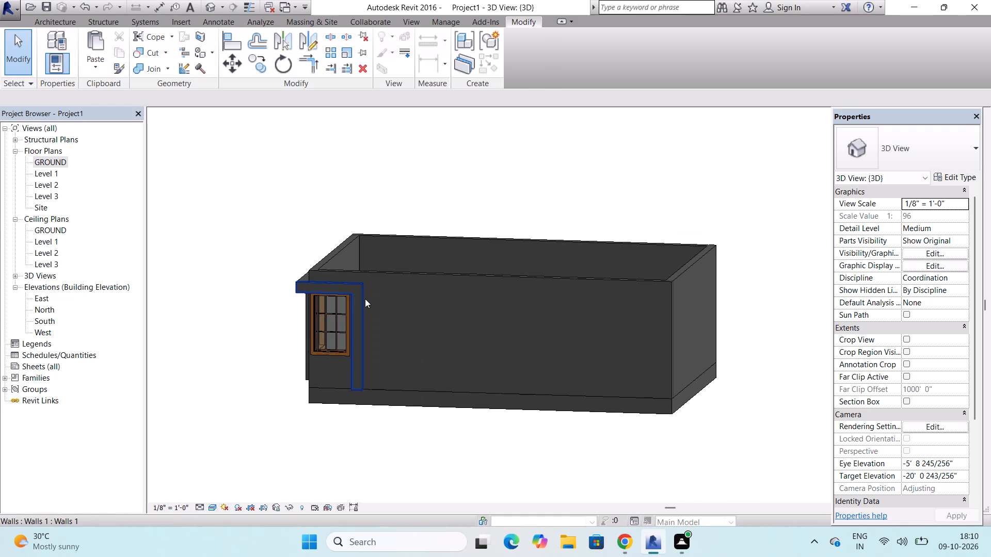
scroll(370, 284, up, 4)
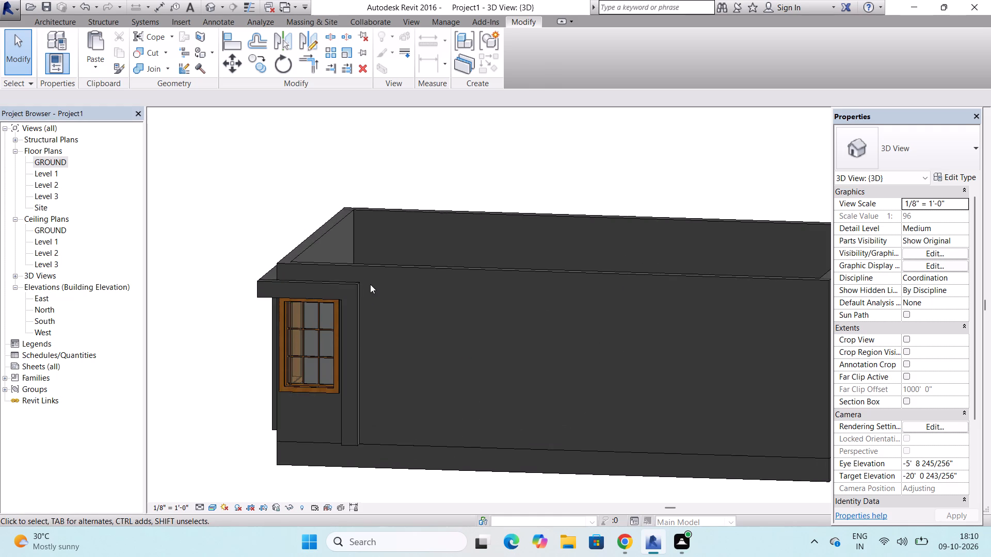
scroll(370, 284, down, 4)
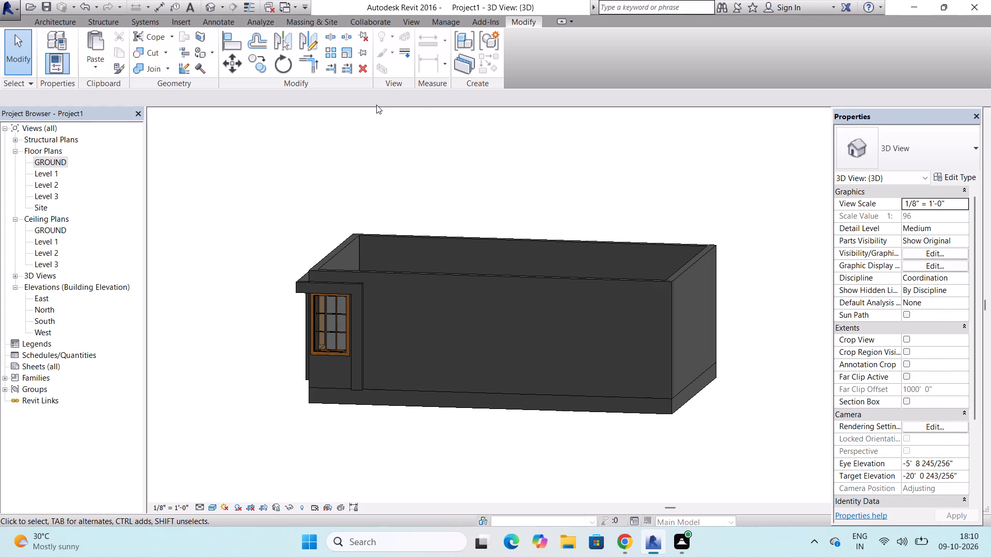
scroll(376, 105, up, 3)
On the Level 1 floor plan, sketch a 600 x 1200mm grid compound ceiling by picking the outer faces of all four walls.
click(46, 174)
click(46, 174)
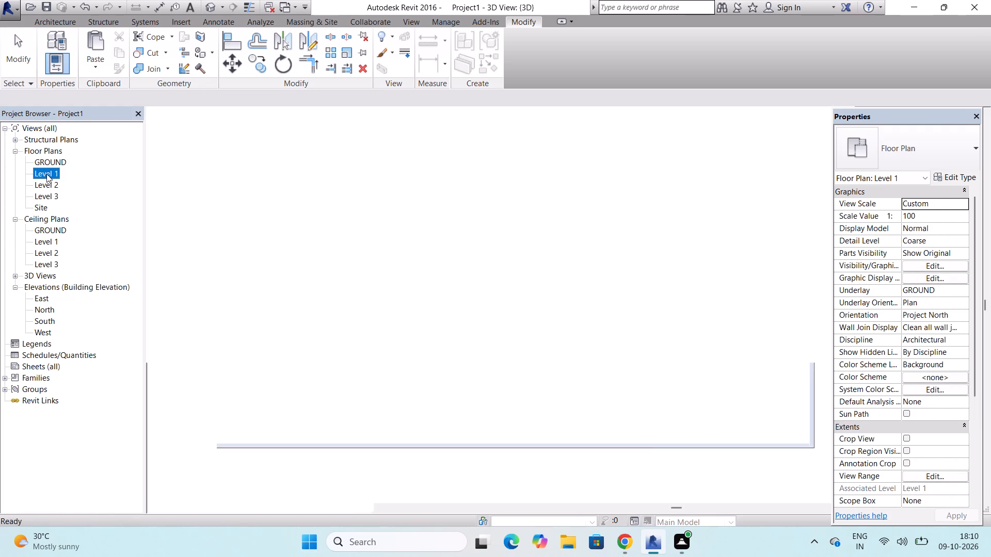
scroll(213, 377, down, 8)
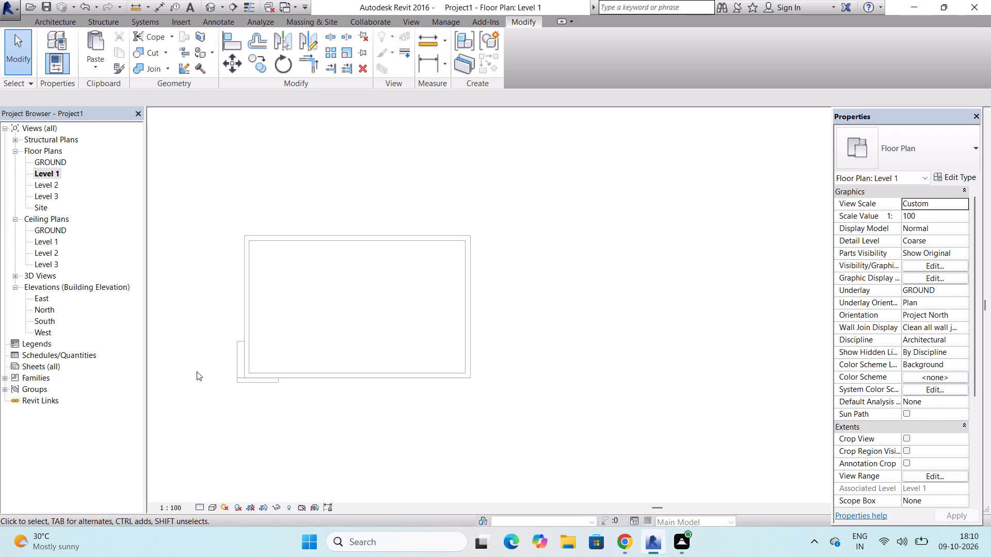
double_click(45, 22)
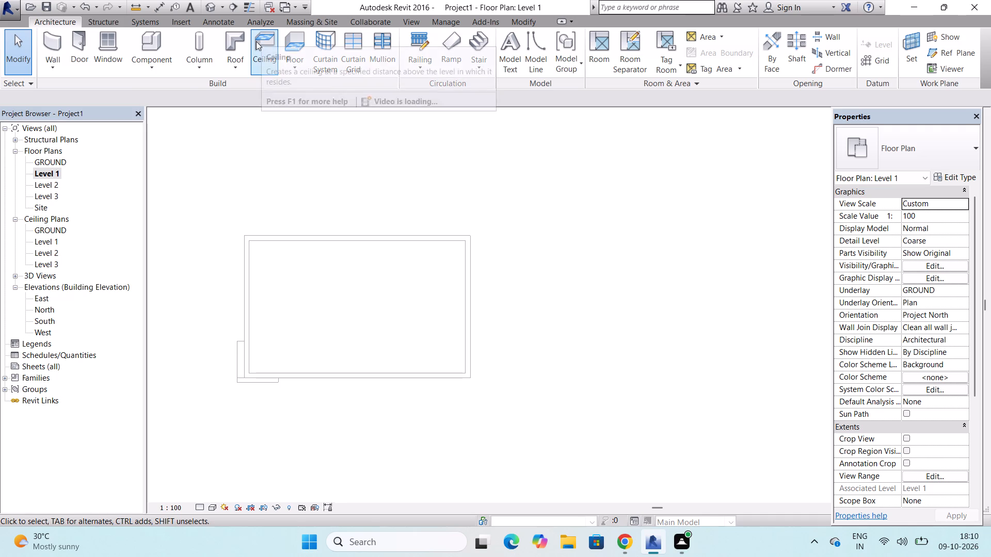
click(265, 59)
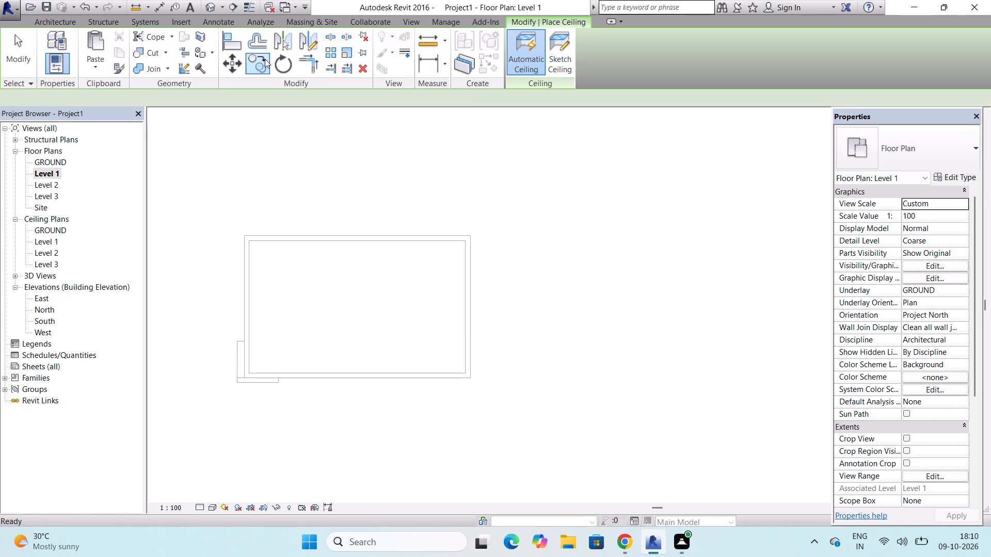
click(556, 69)
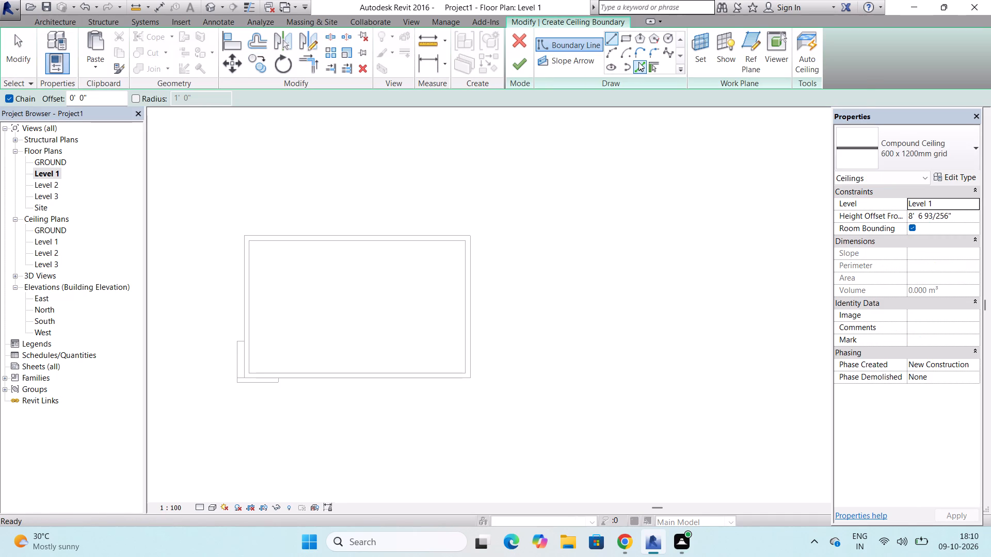
click(638, 62)
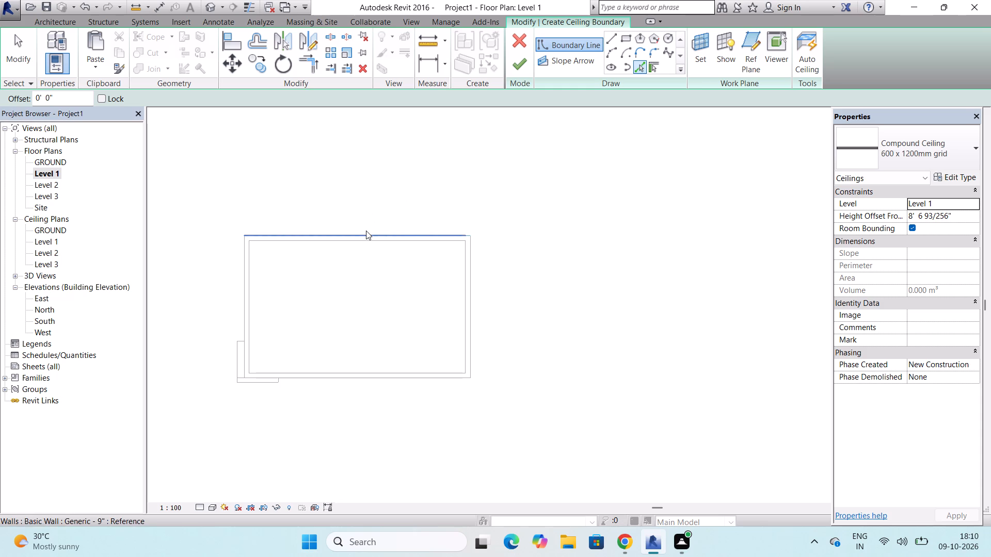
click(366, 231)
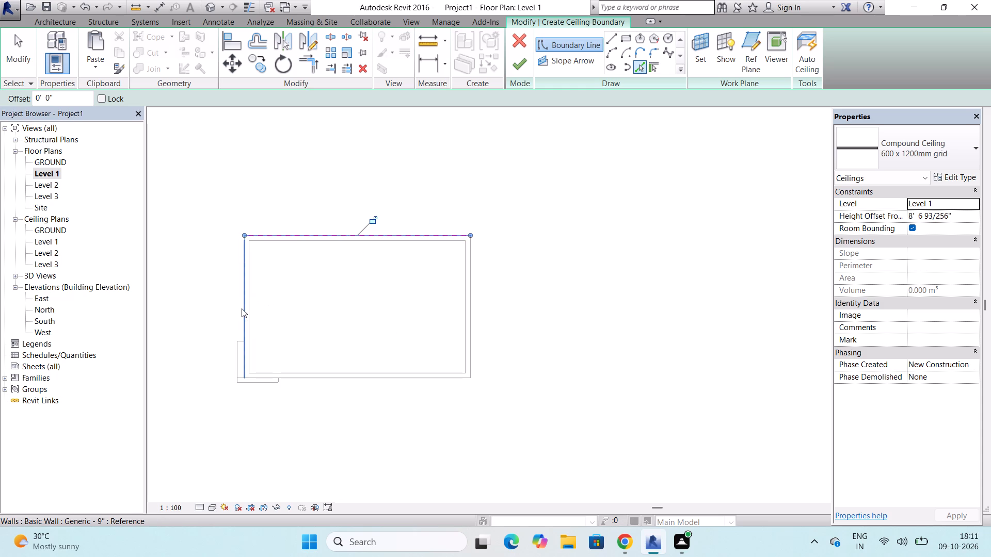
click(242, 308)
click(295, 378)
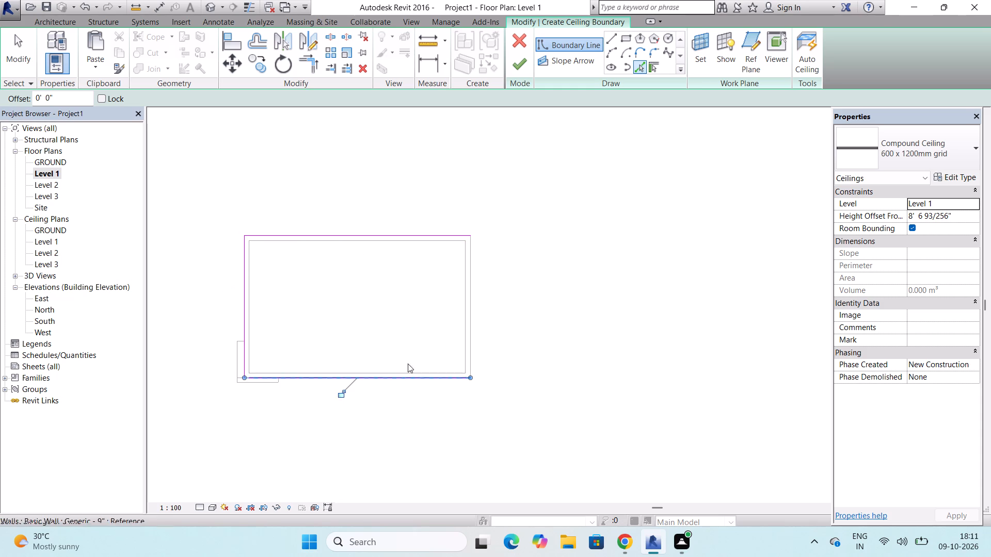
click(474, 338)
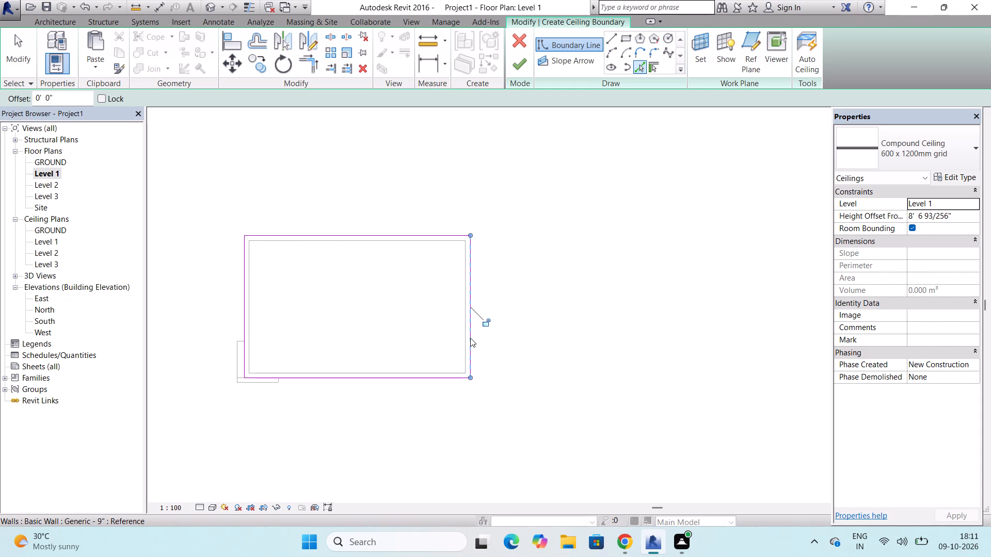
click(521, 62)
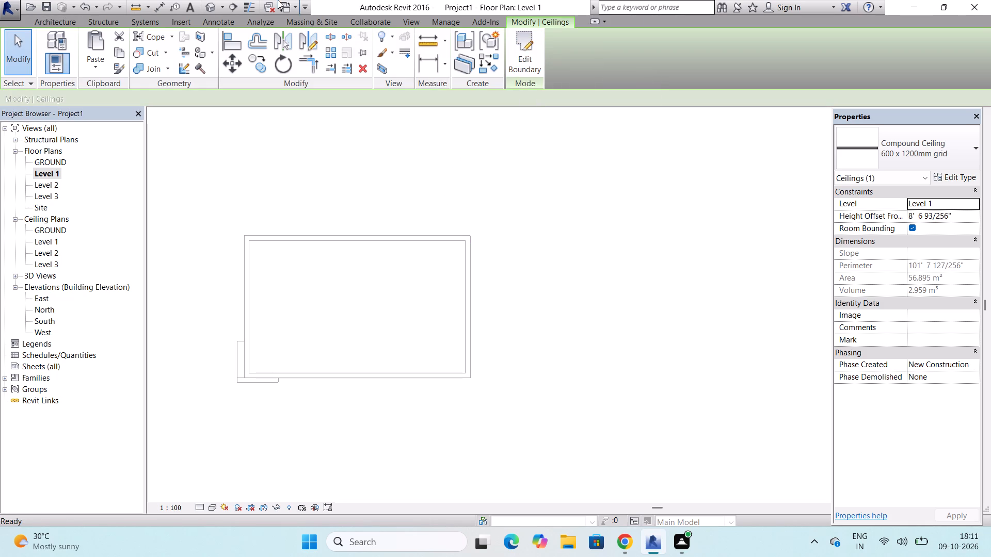
Check the new ceiling in the 3D view and select it in the South elevation.
click(209, 9)
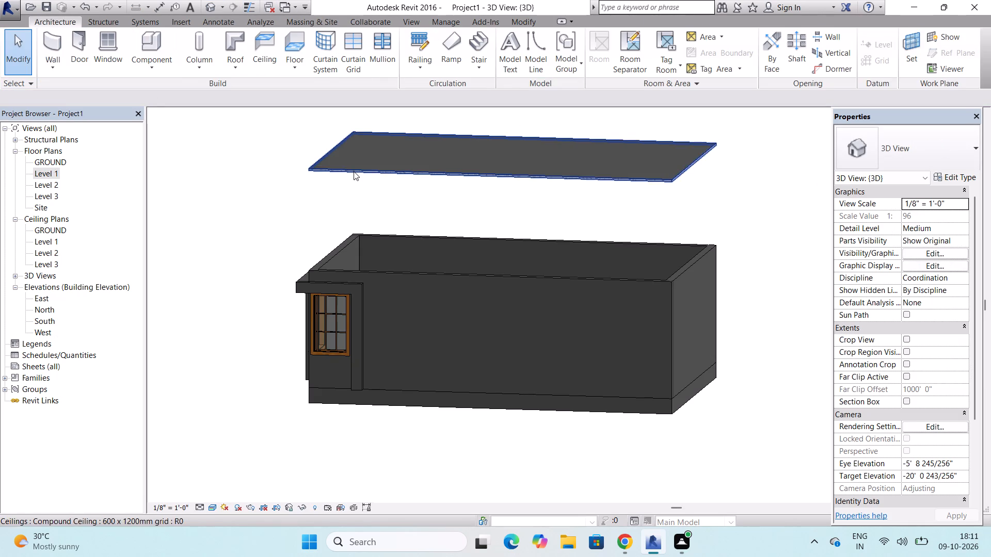
double_click(48, 321)
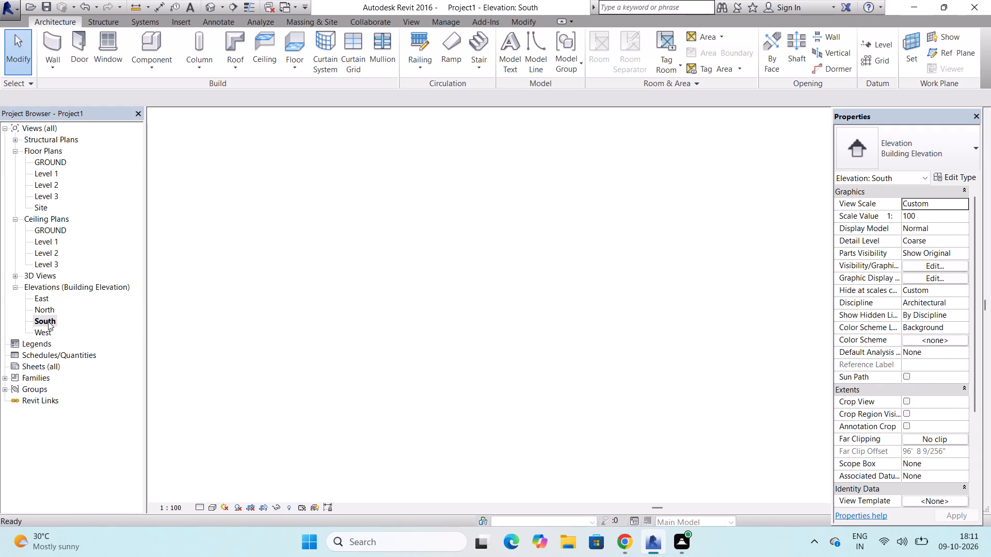
scroll(201, 321, down, 4)
scroll(334, 305, down, 5)
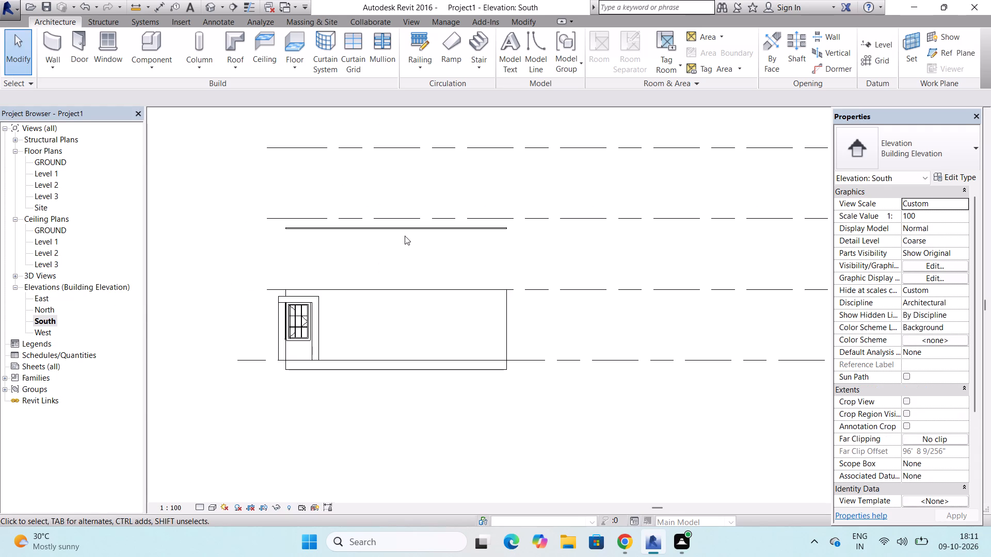
scroll(366, 223, up, 3)
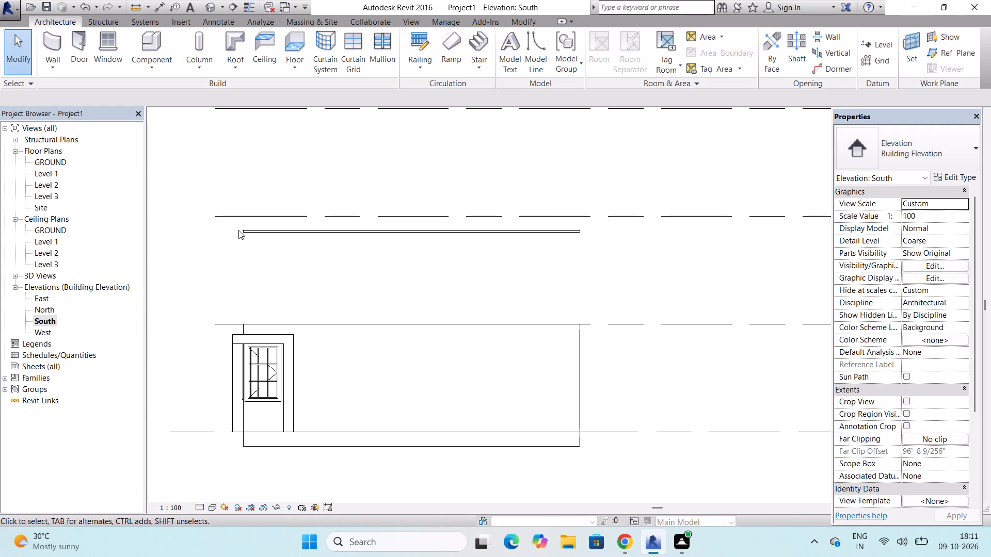
click(245, 231)
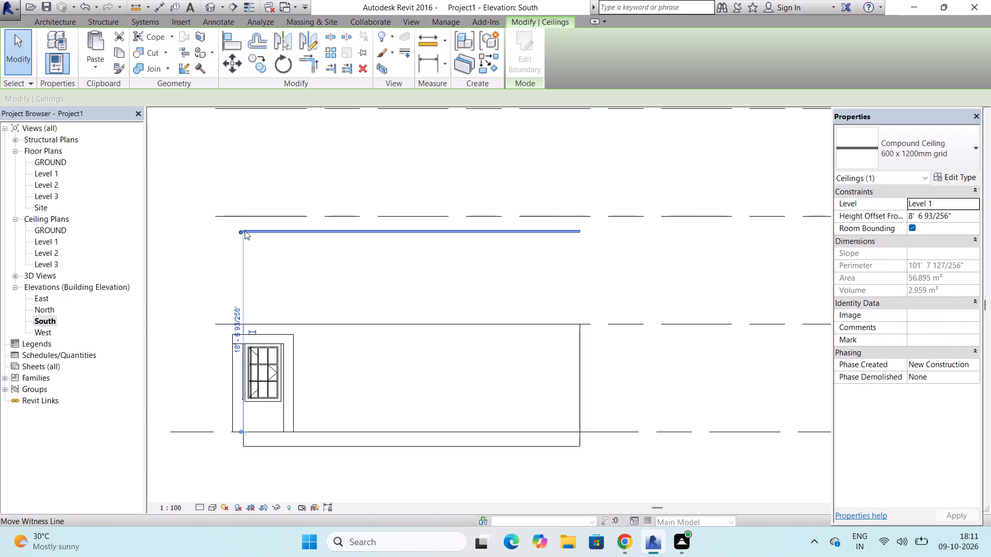
scroll(245, 231, up, 2)
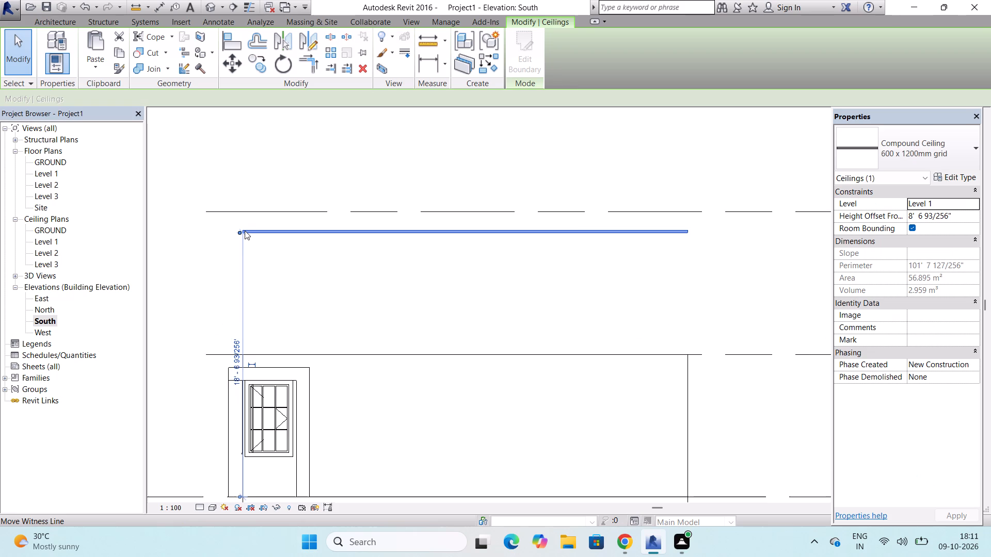
scroll(245, 231, up, 1)
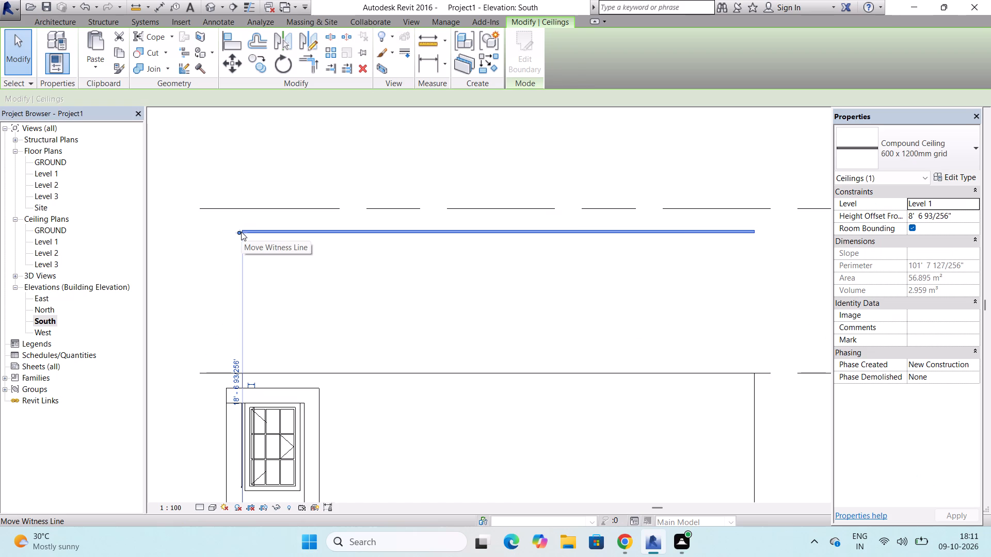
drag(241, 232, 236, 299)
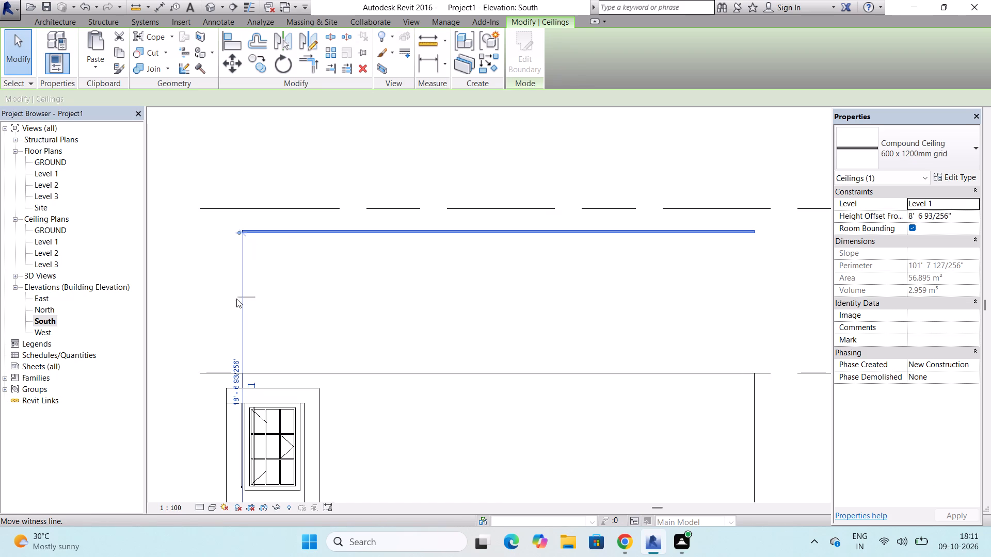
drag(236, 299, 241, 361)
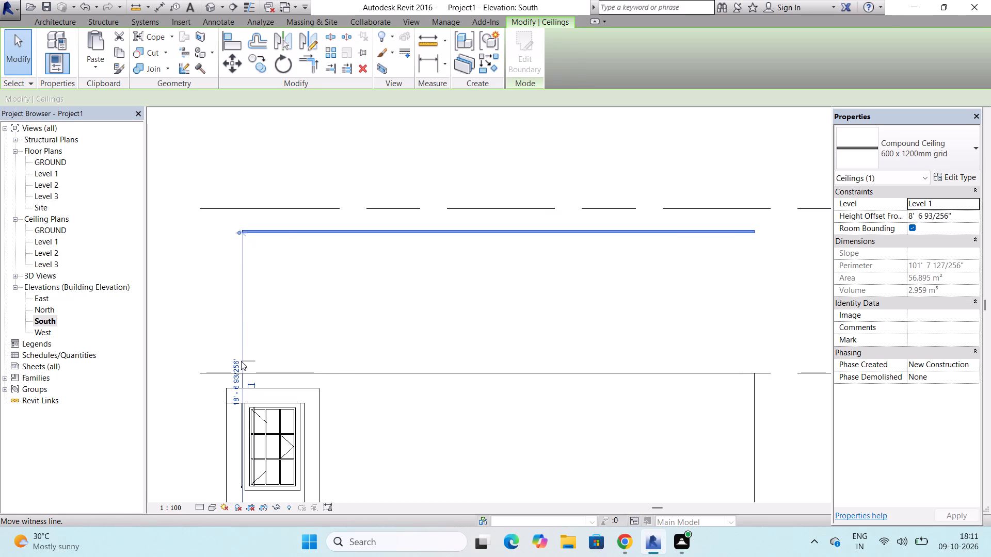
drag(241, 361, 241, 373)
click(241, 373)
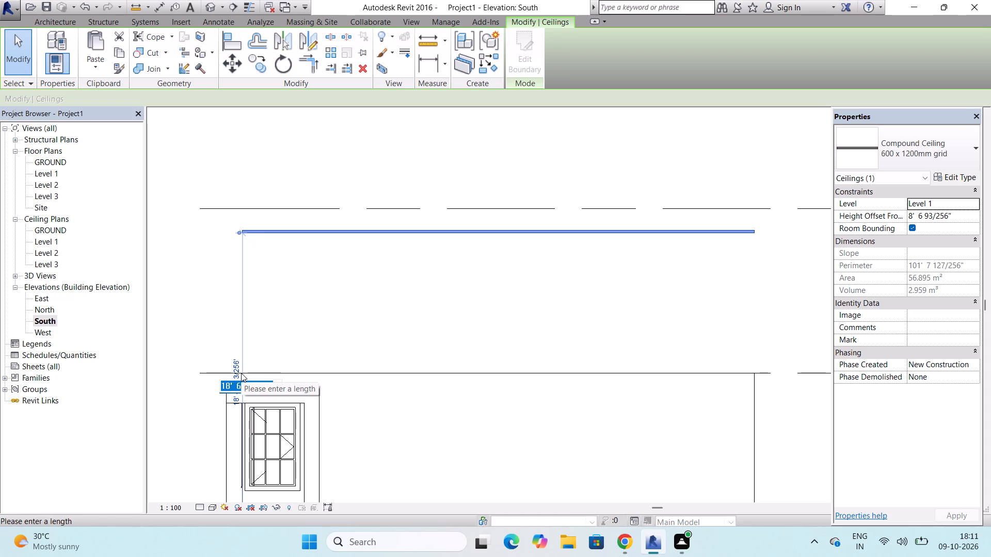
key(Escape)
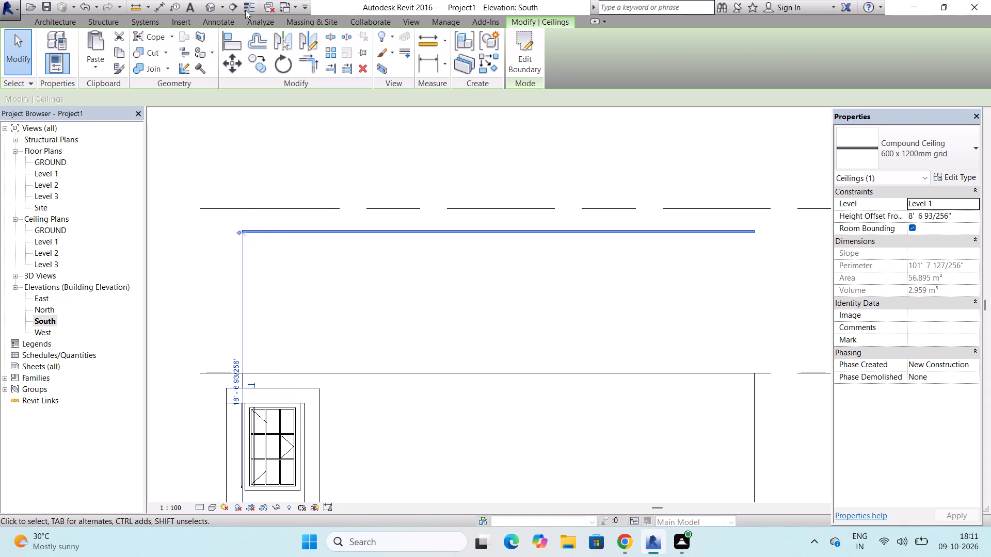
Move the ceiling straight down from its upper end corner to the top of the walls at Level 1.
click(234, 68)
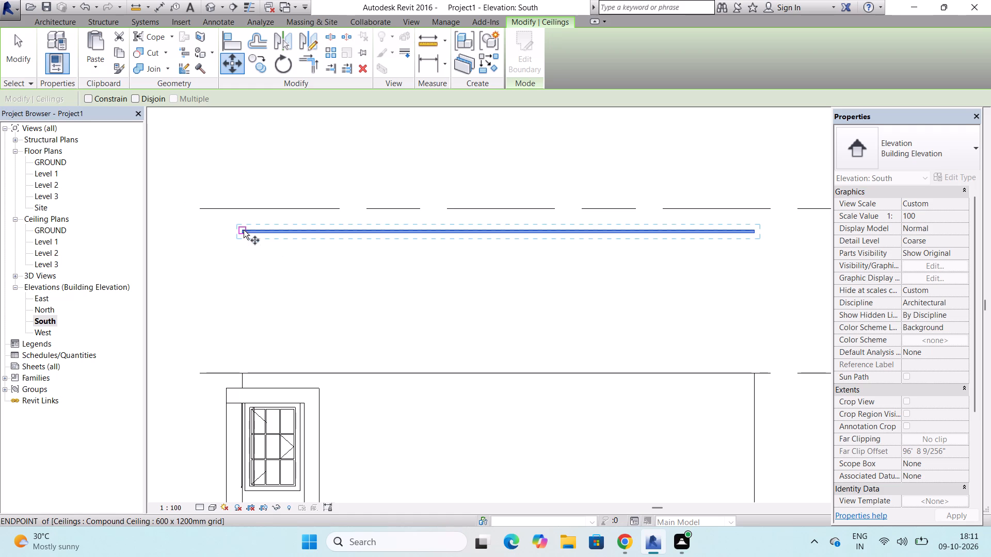
drag(244, 230, 237, 332)
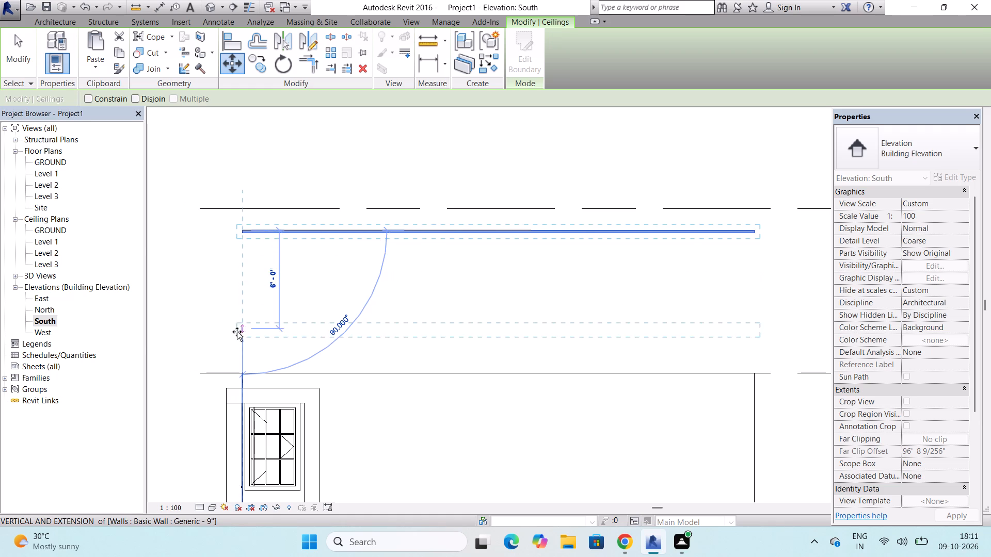
drag(237, 332, 237, 368)
click(237, 368)
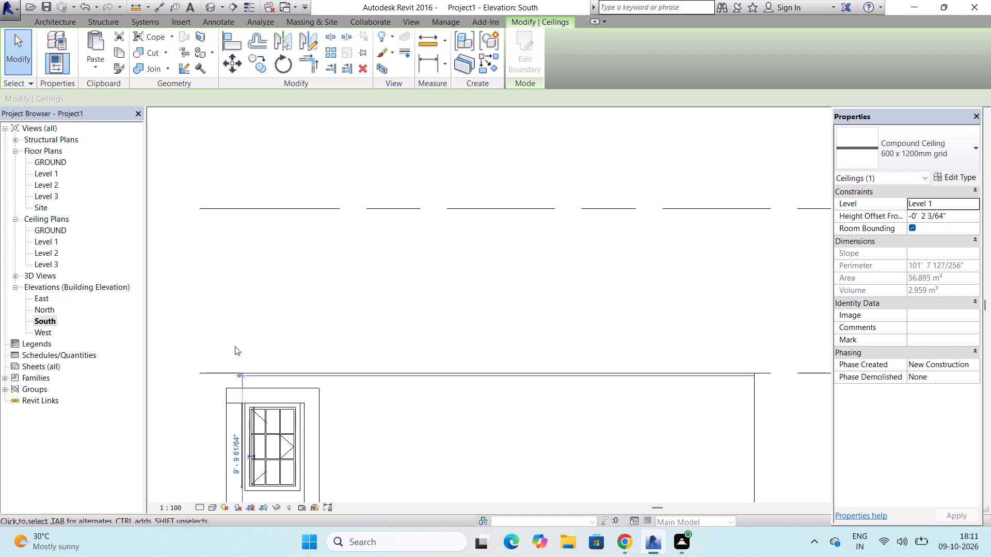
Examine in 3D from several angles how the lowered ceiling sits within the tops of the building's walls.
click(212, 4)
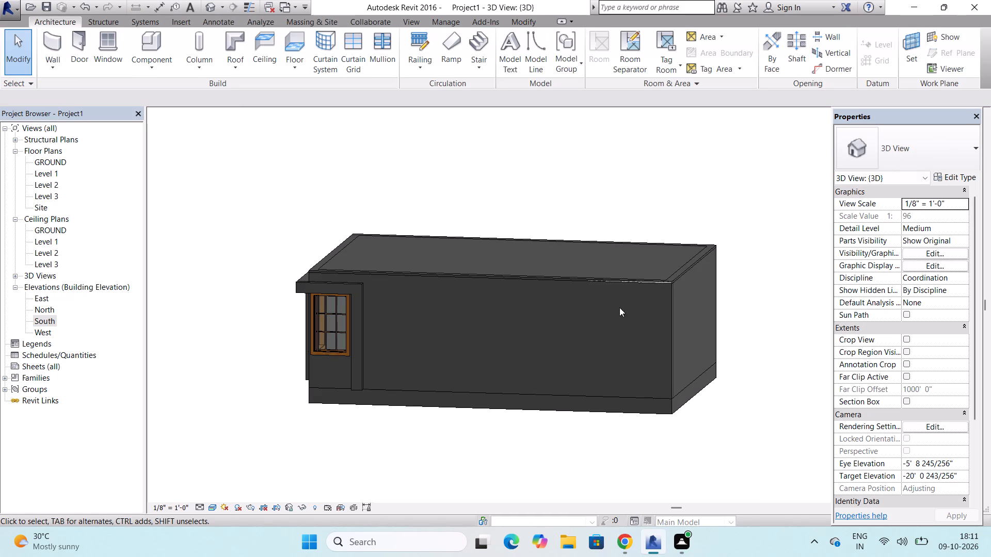
shift+middle_drag(604, 278, 603, 251)
shift+middle_drag(603, 249, 603, 237)
shift+middle_click(603, 224)
shift+middle_click(603, 219)
shift+middle_click(603, 213)
shift+middle_drag(603, 204, 539, 210)
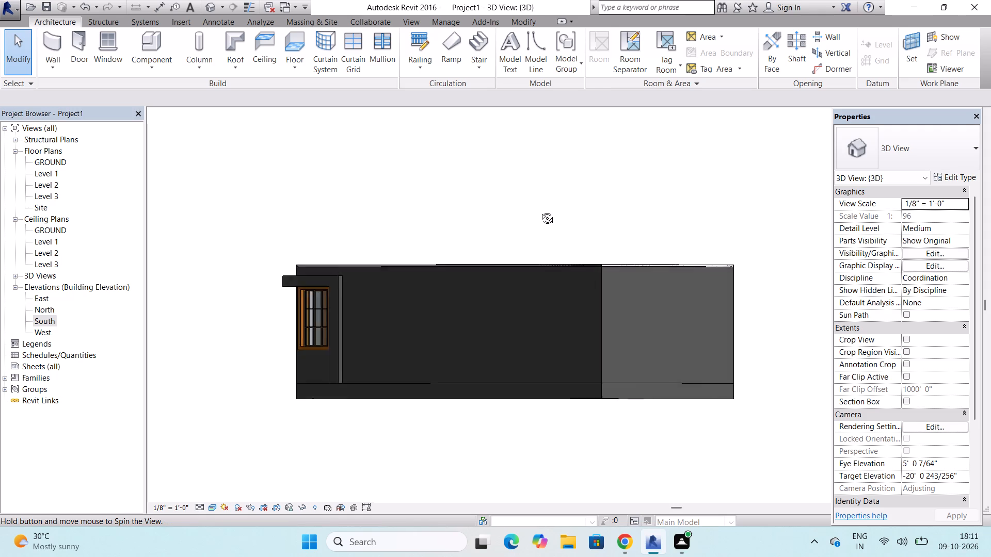
shift+middle_drag(539, 210, 328, 265)
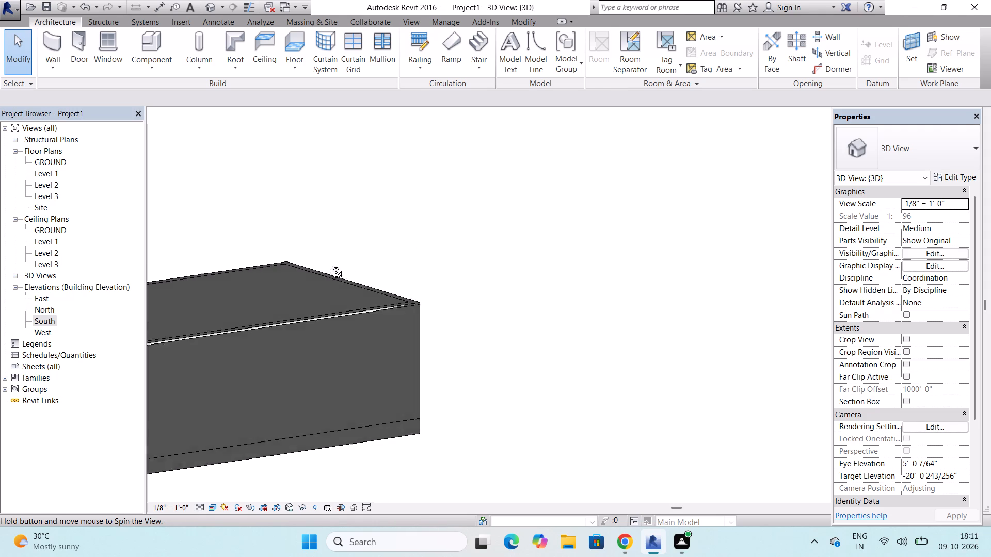
shift+middle_drag(328, 265, 527, 270)
shift+scroll(522, 270, up, 1)
shift+middle_drag(529, 270, 629, 244)
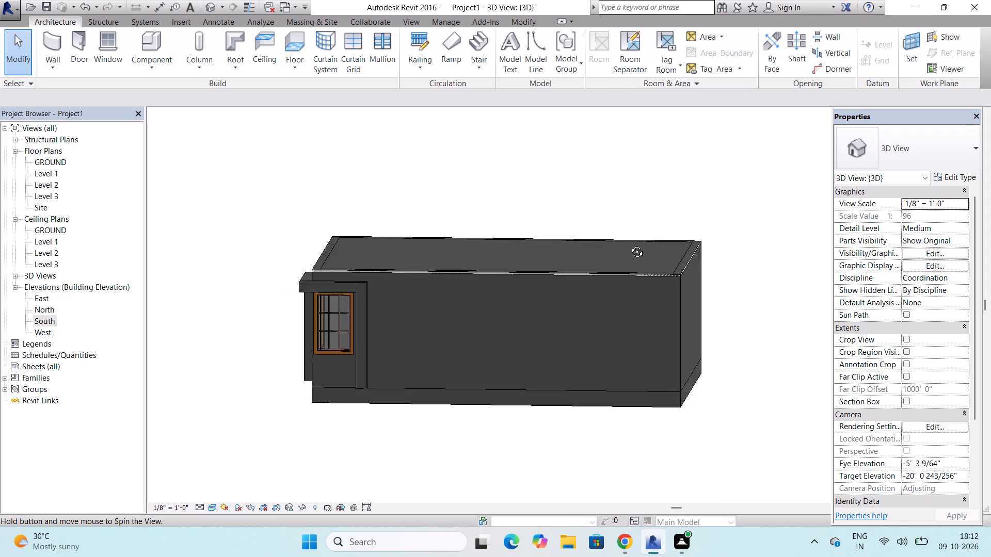
shift+middle_drag(629, 244, 631, 244)
shift+middle_drag(631, 244, 630, 225)
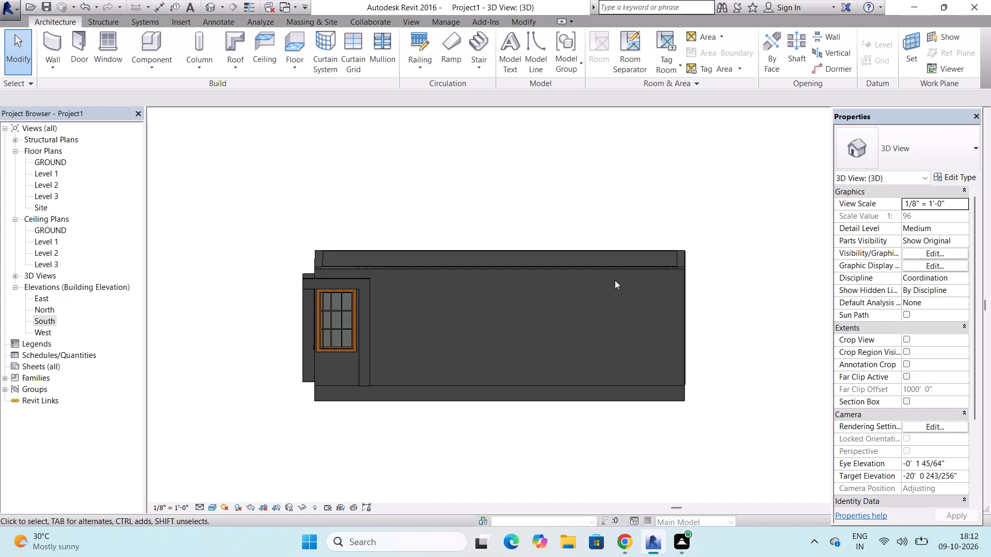
scroll(398, 349, down, 1)
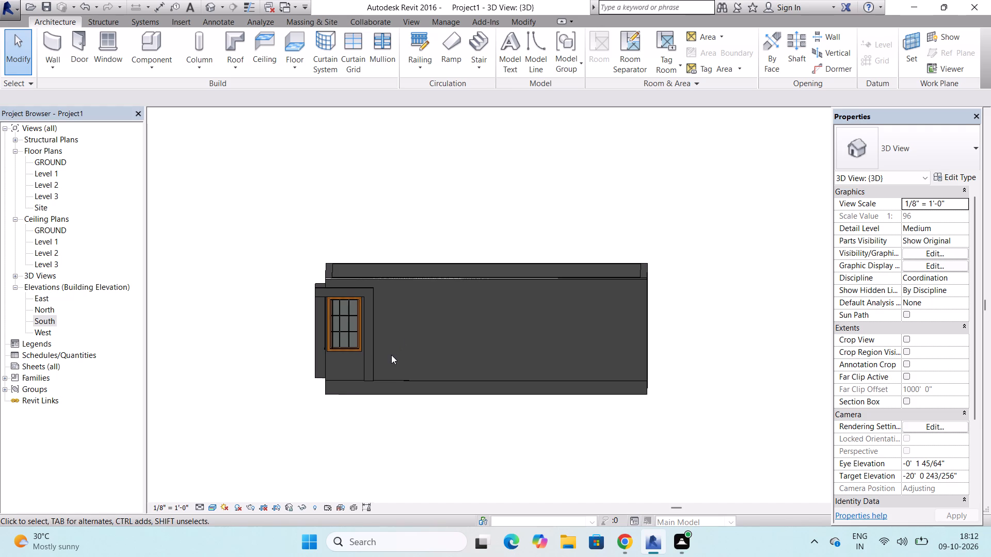
Examine in 3D from several angles the long wall with the corner window and the ceiling edge along its top.
scroll(404, 307, up, 4)
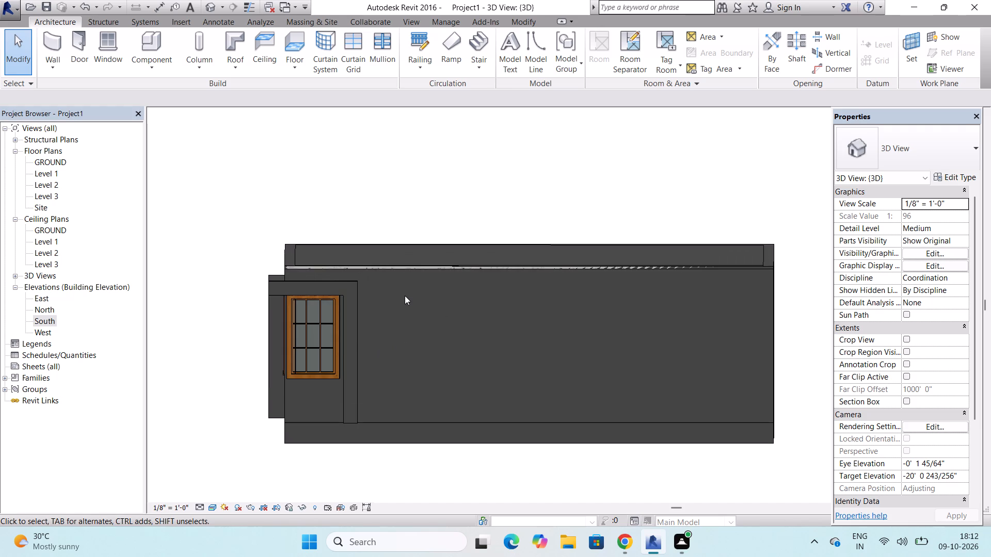
scroll(405, 296, up, 4)
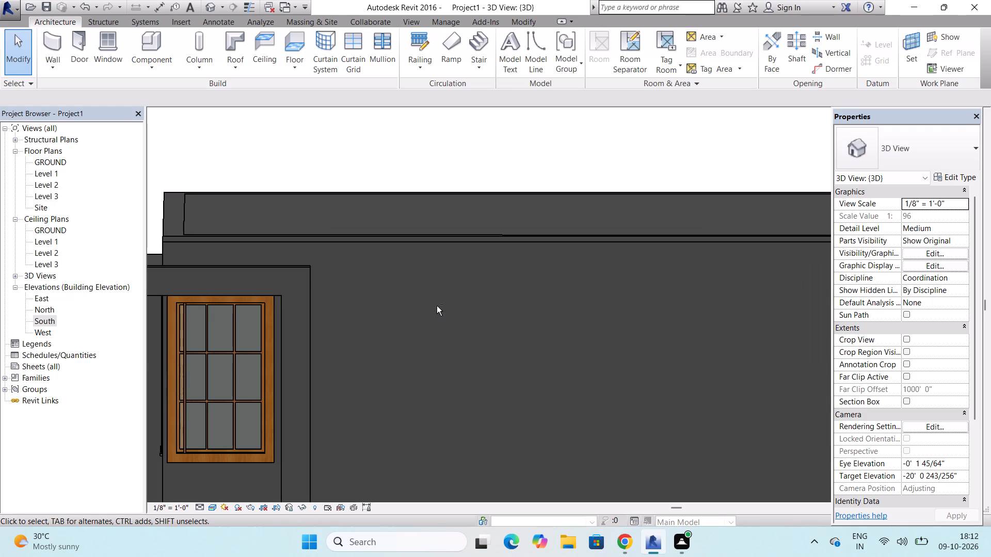
shift+middle_click(437, 306)
shift+middle_click(437, 306)
shift+middle_click(437, 306)
shift+middle_click(437, 301)
shift+middle_click(437, 294)
shift+middle_click(437, 294)
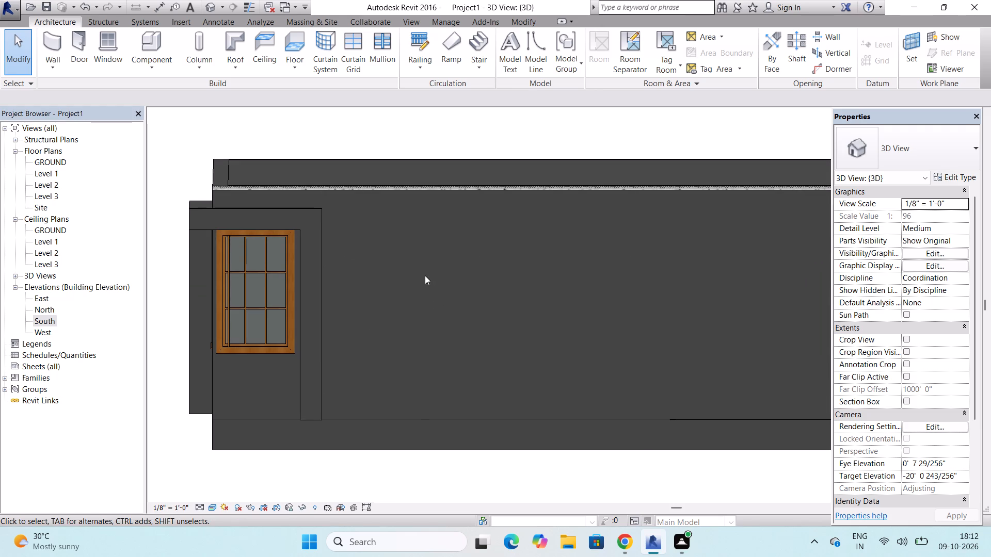
shift+scroll(425, 275, up, 1)
shift+middle_drag(425, 275, 428, 244)
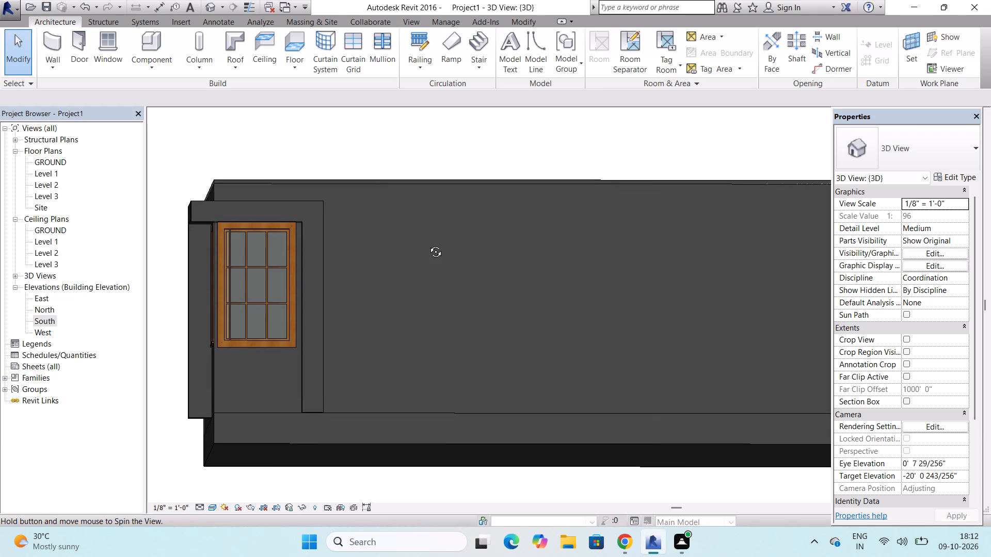
shift+middle_drag(428, 244, 393, 255)
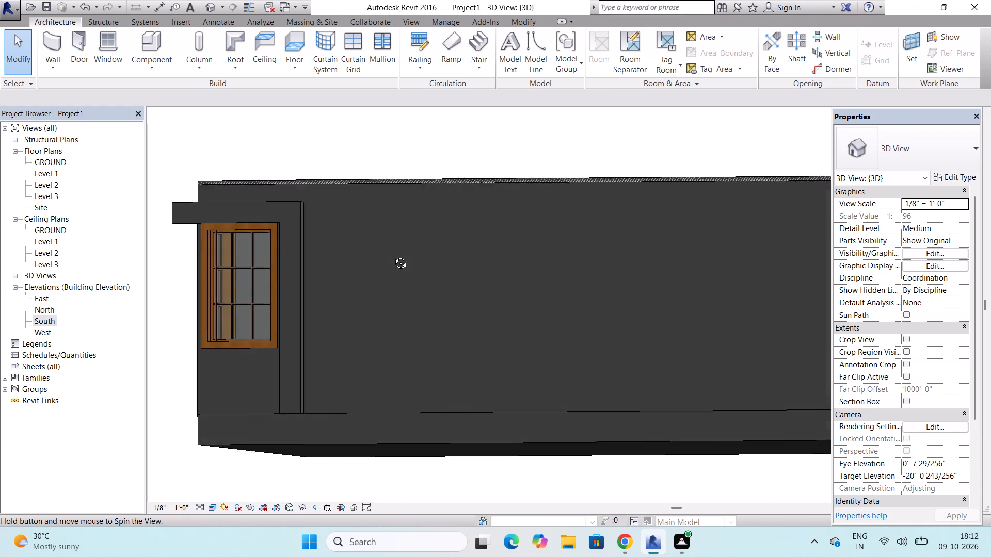
shift+middle_drag(393, 255, 386, 334)
shift+middle_drag(390, 333, 422, 329)
shift+middle_drag(425, 329, 449, 245)
shift+middle_drag(449, 245, 436, 258)
shift+middle_drag(434, 260, 427, 266)
scroll(398, 321, down, 2)
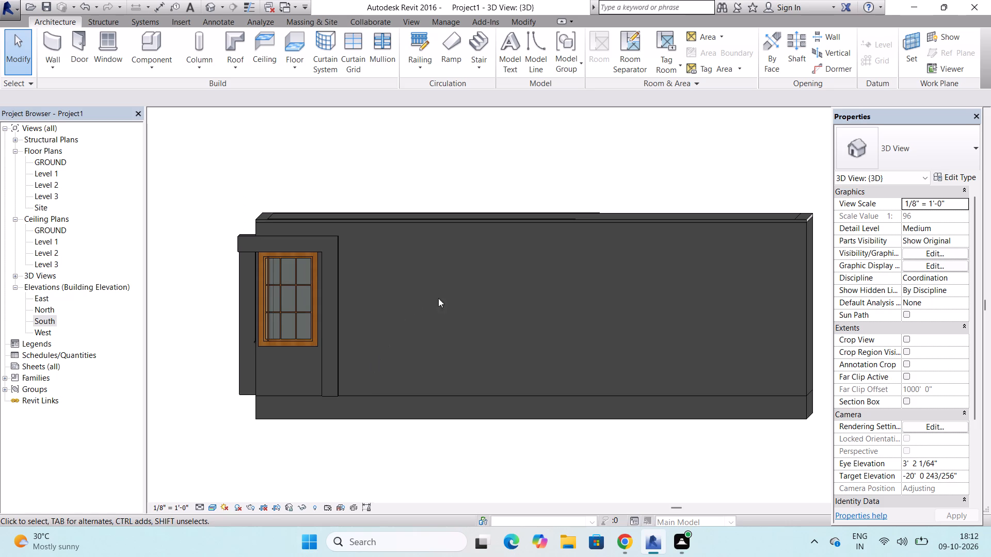
shift+middle_drag(454, 288, 446, 307)
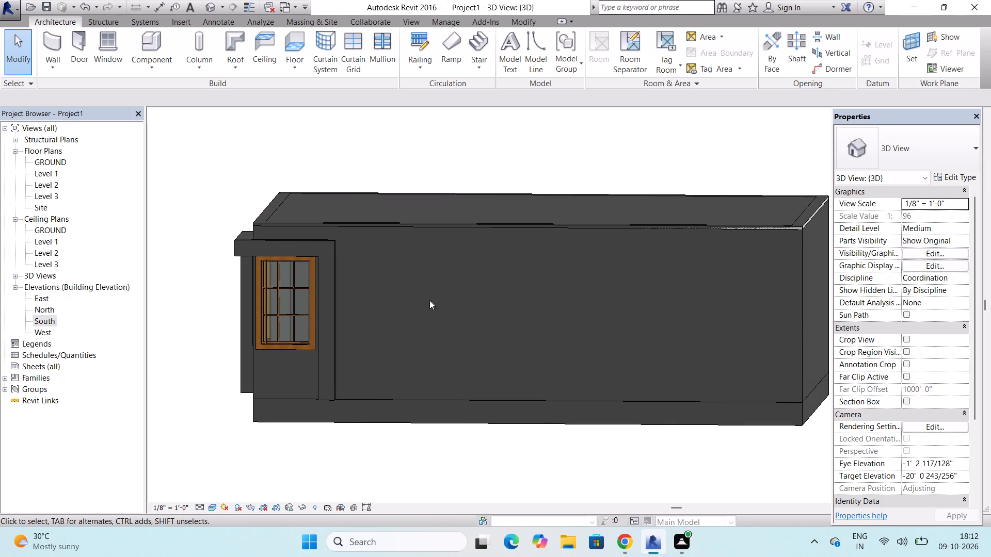
Start an in-place component in the Walls category, keeping the suggested name.
click(148, 65)
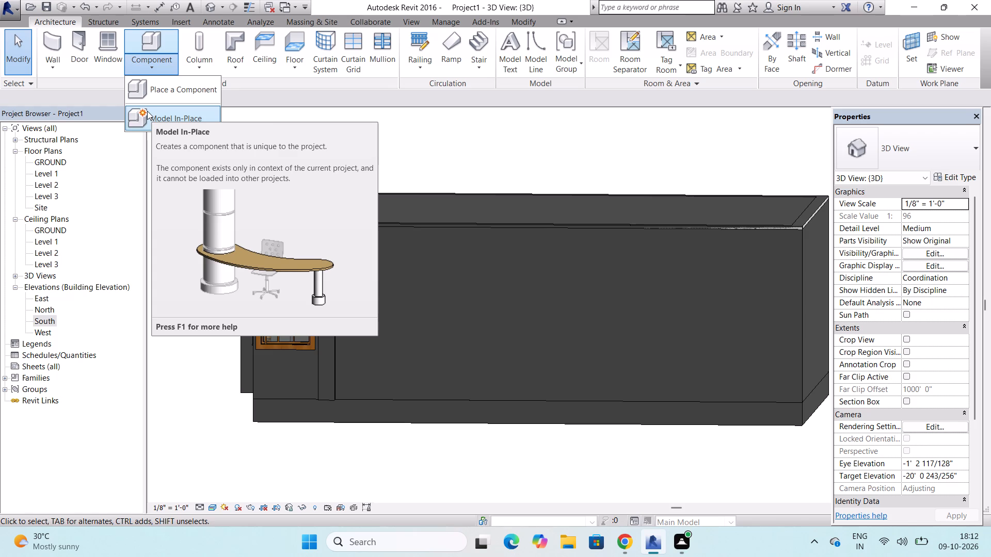
click(147, 112)
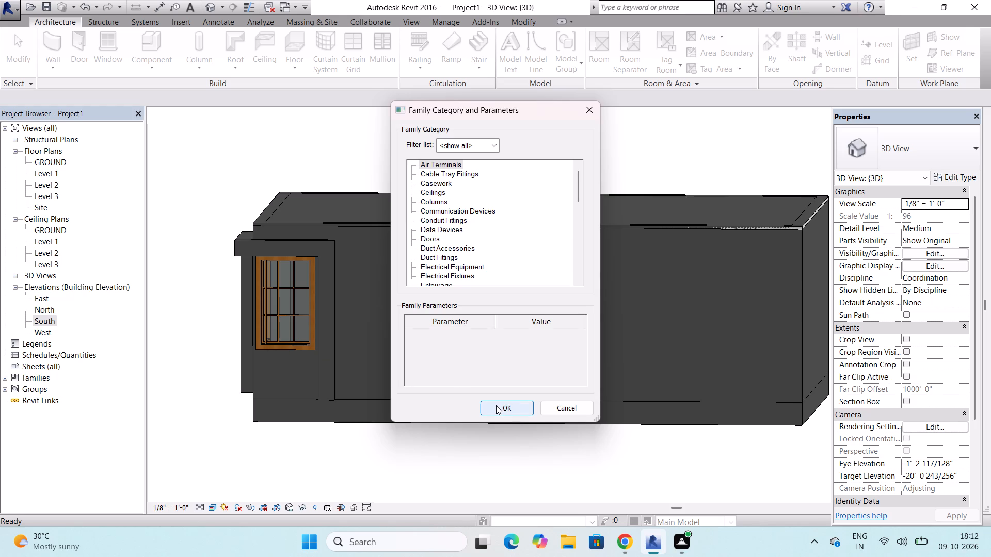
scroll(477, 240, down, 12)
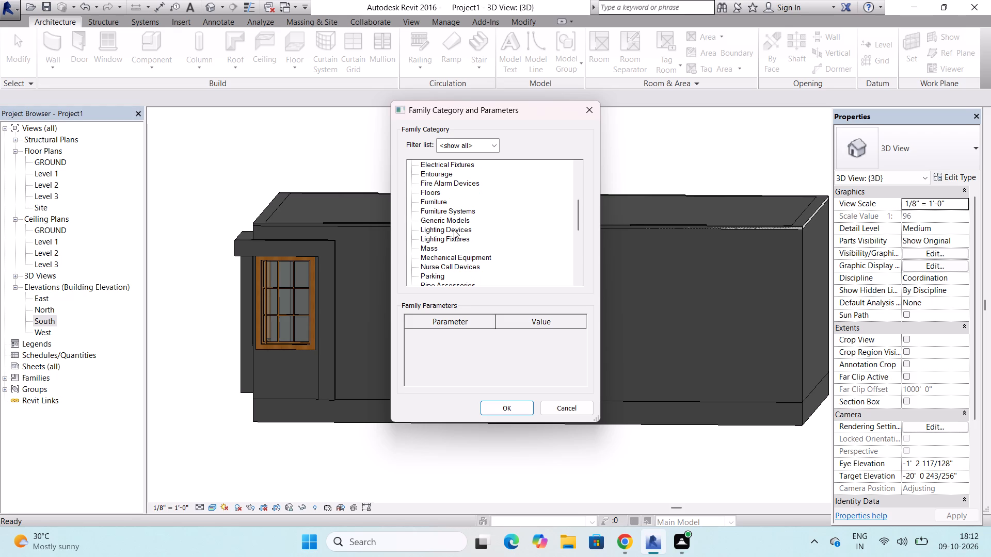
scroll(454, 230, down, 20)
scroll(454, 230, down, 3)
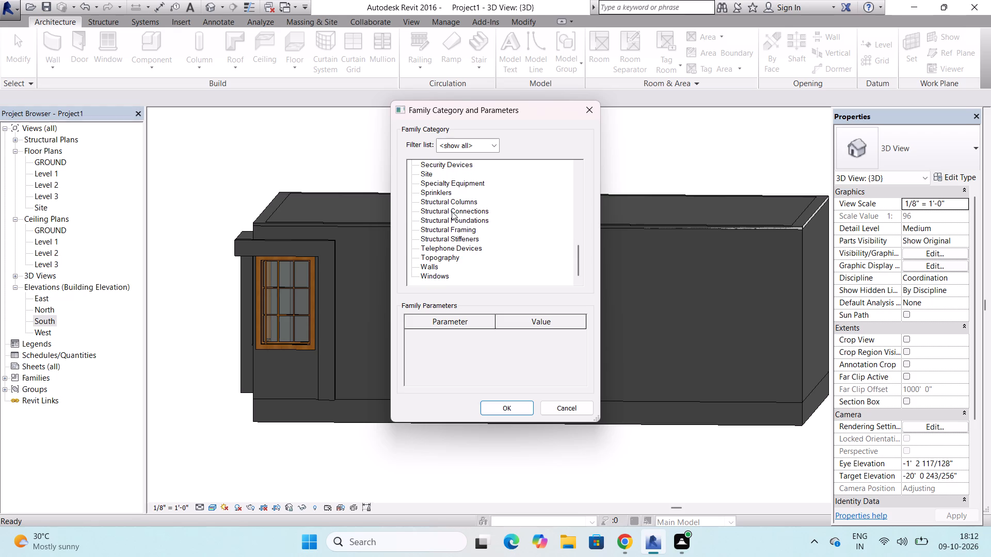
click(434, 264)
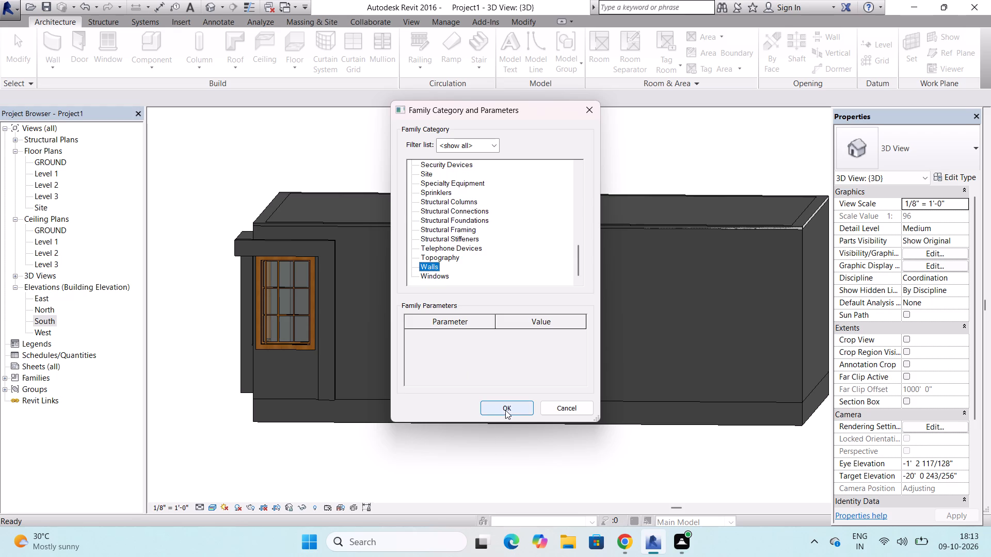
click(505, 410)
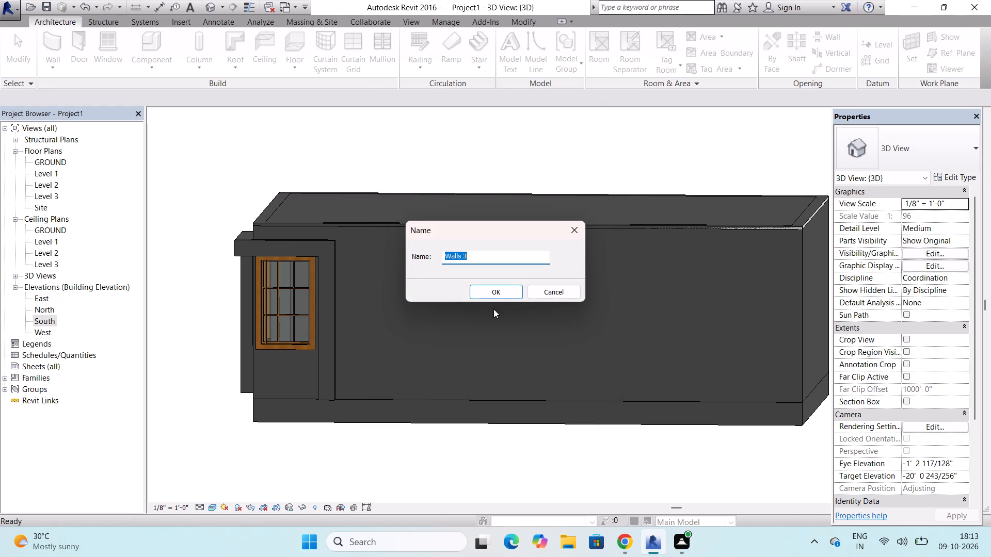
click(491, 293)
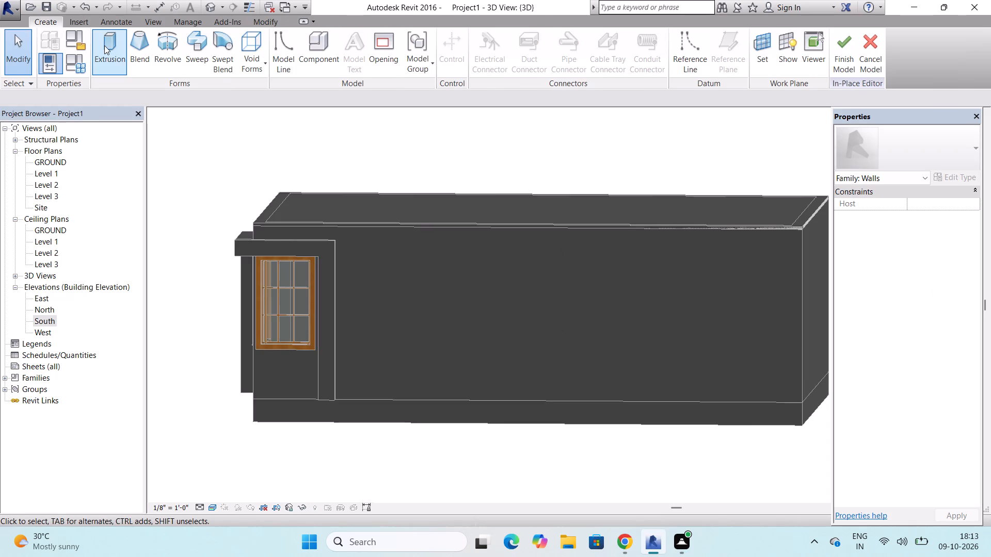
Set the work plane by picking the face of the 9-inch long wall beside the corner window.
click(771, 52)
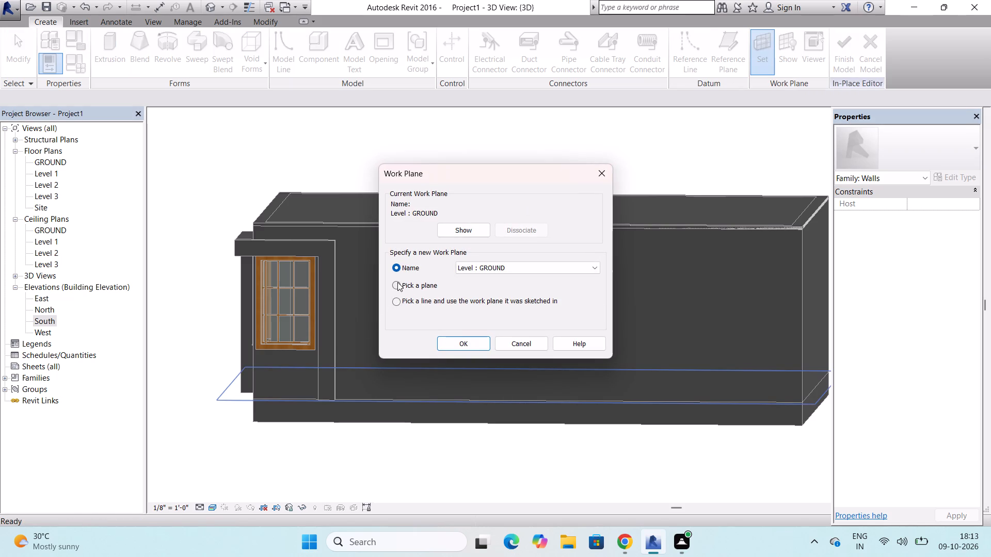
click(395, 282)
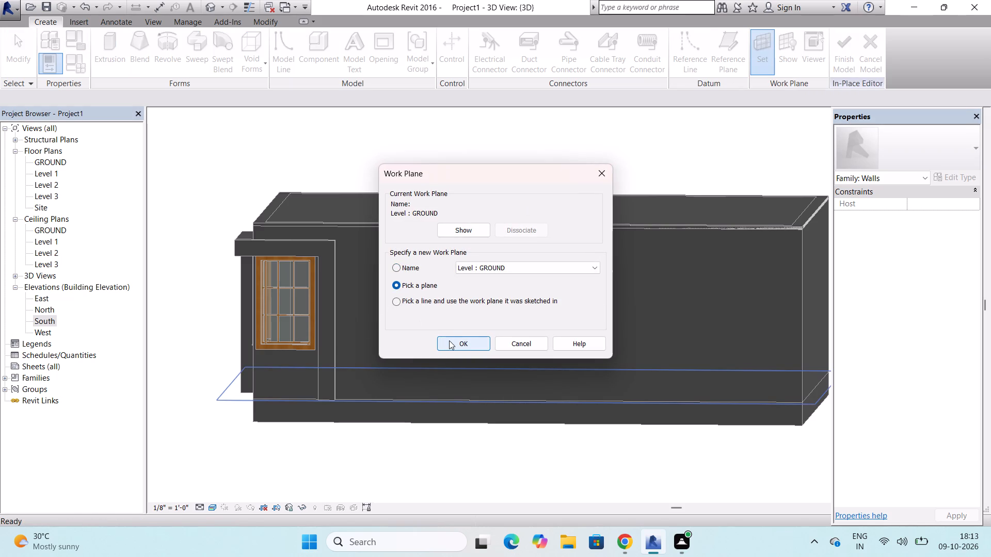
click(449, 340)
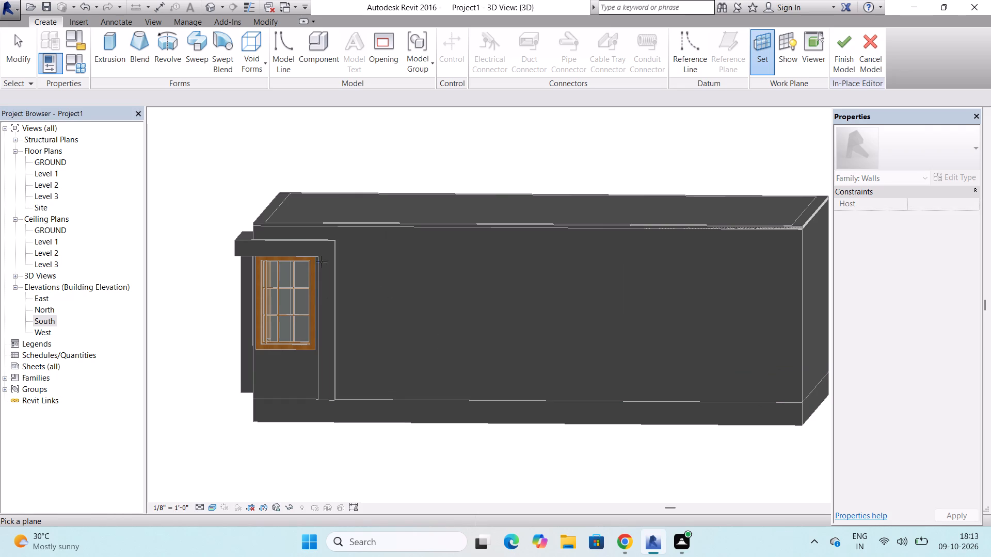
scroll(297, 237, up, 3)
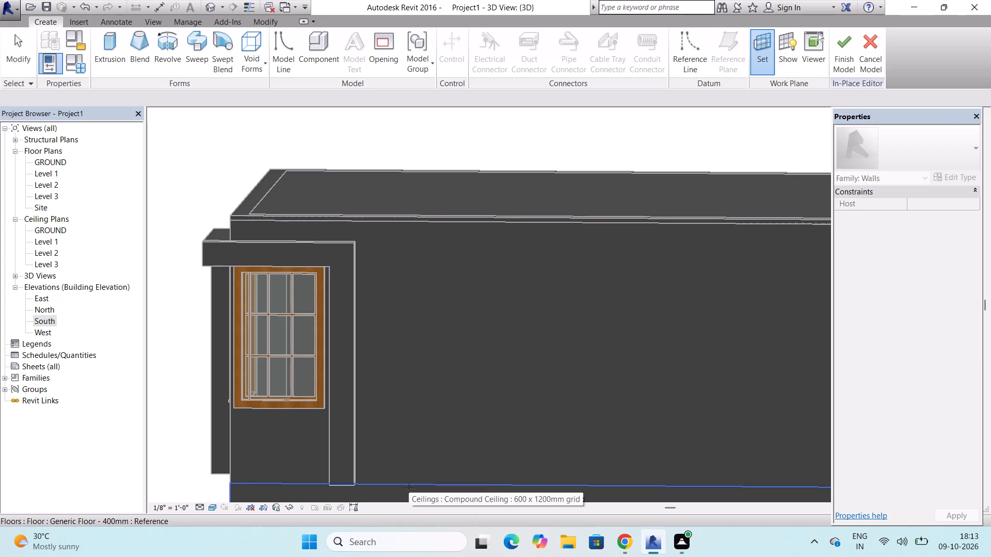
click(233, 233)
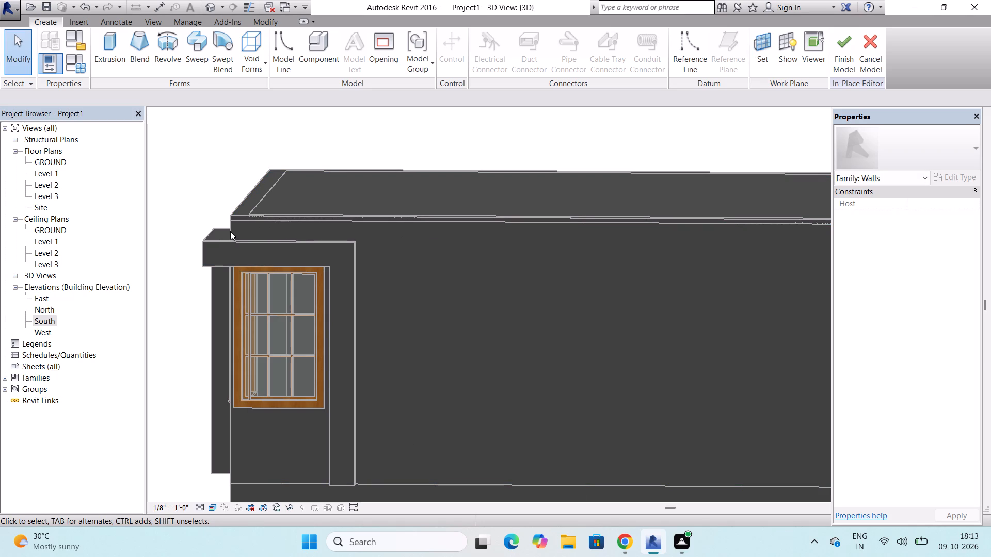
Sketch an extrusion profile: 3'-0" up from the window frame's top at the corner, 11'-0" along the wall, down to the slab, back to the frame's foot.
click(103, 35)
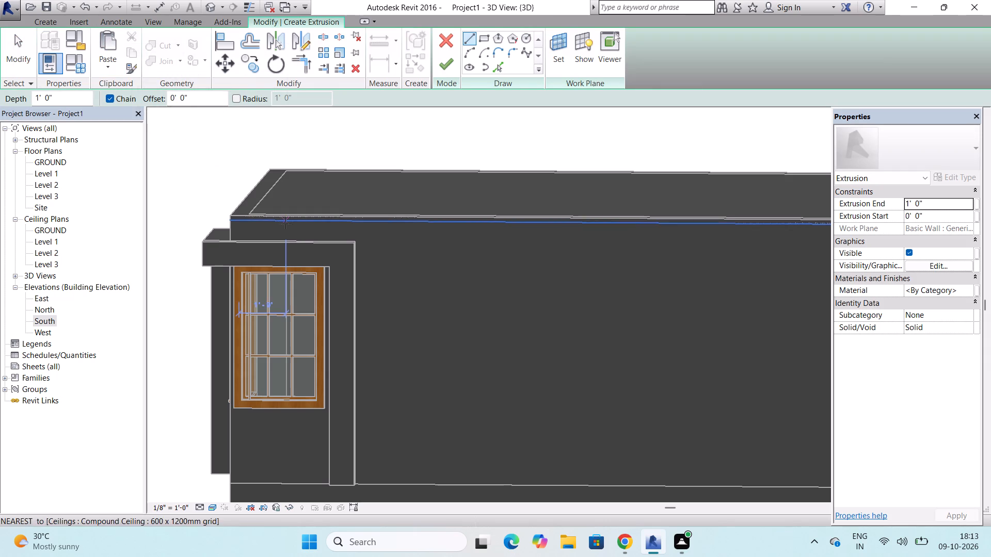
click(228, 238)
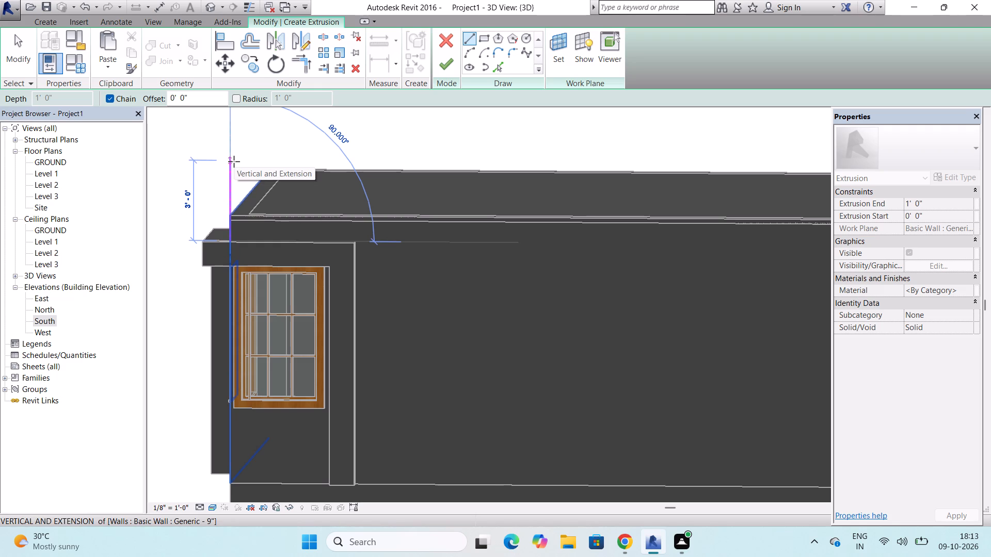
click(234, 161)
scroll(234, 161, down, 1)
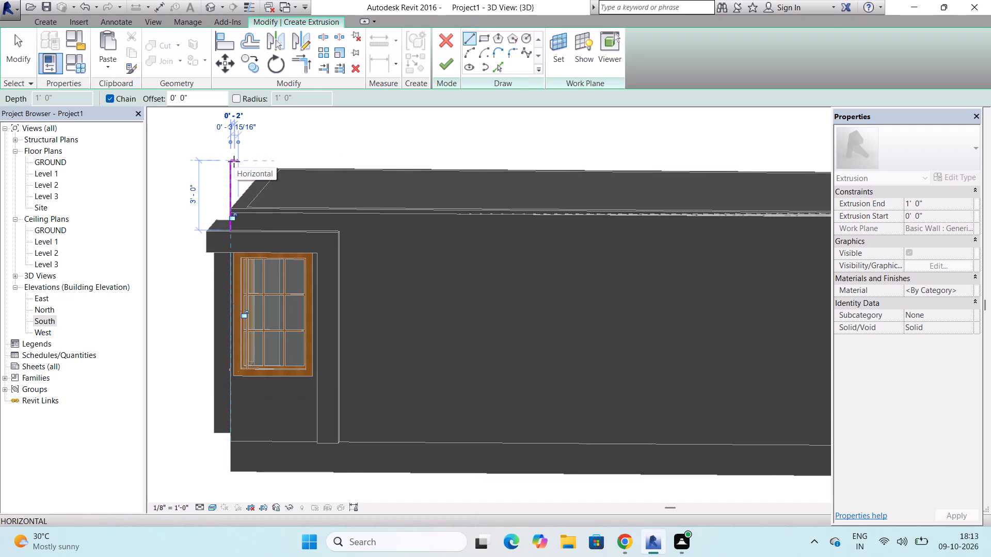
scroll(234, 161, down, 3)
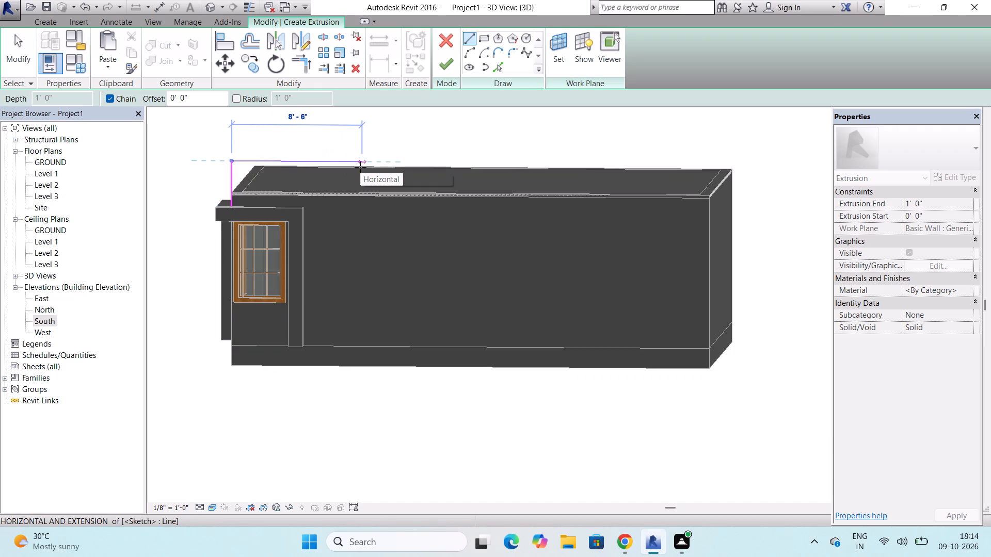
click(400, 168)
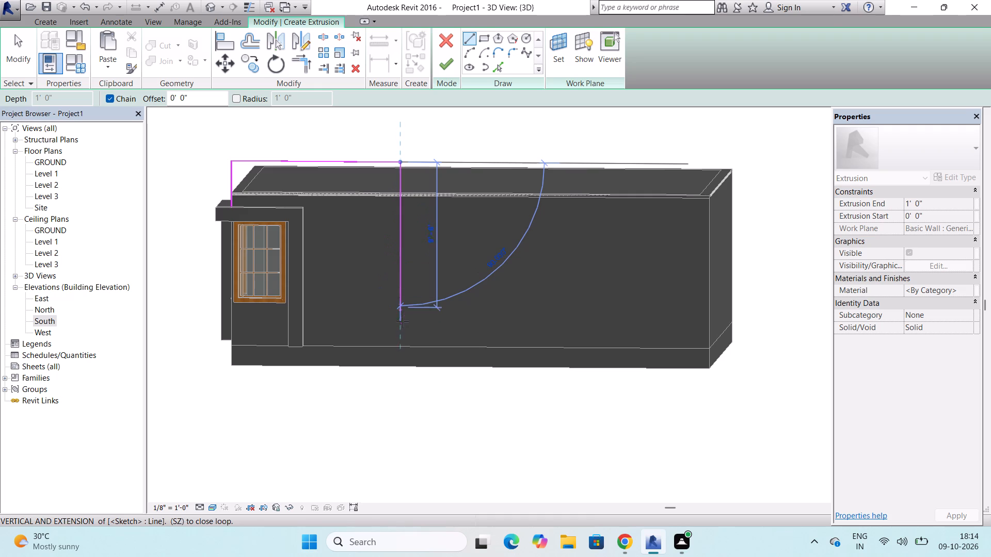
click(402, 347)
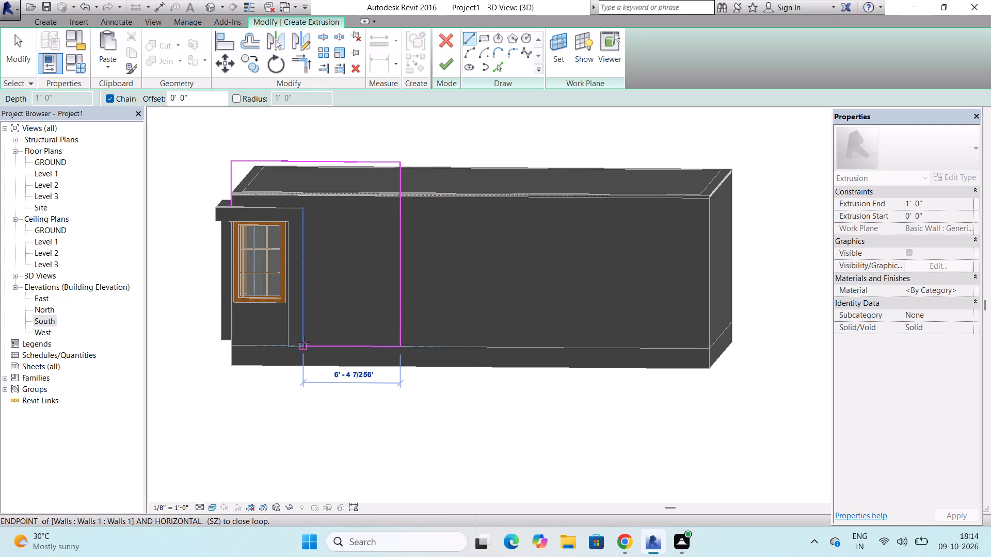
scroll(304, 342, up, 4)
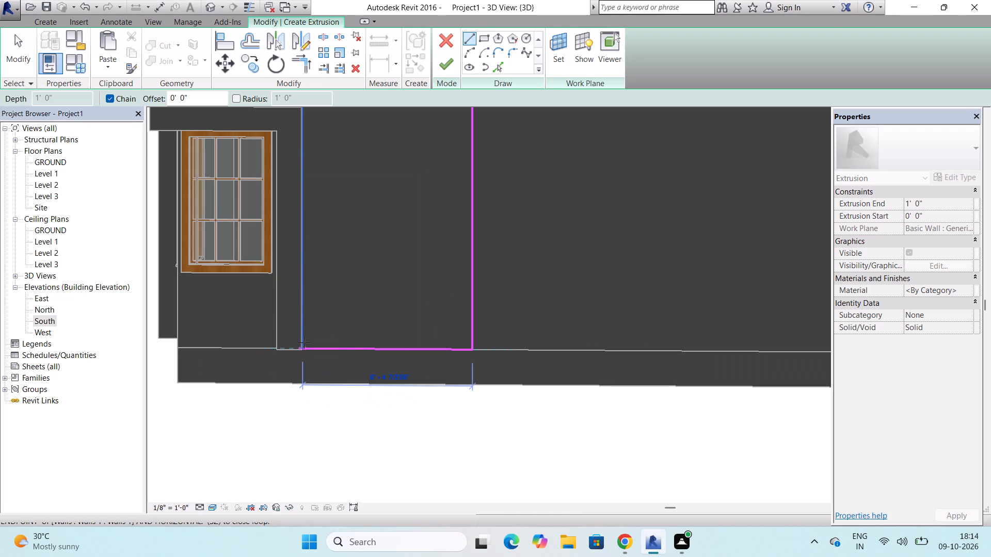
scroll(304, 342, down, 1)
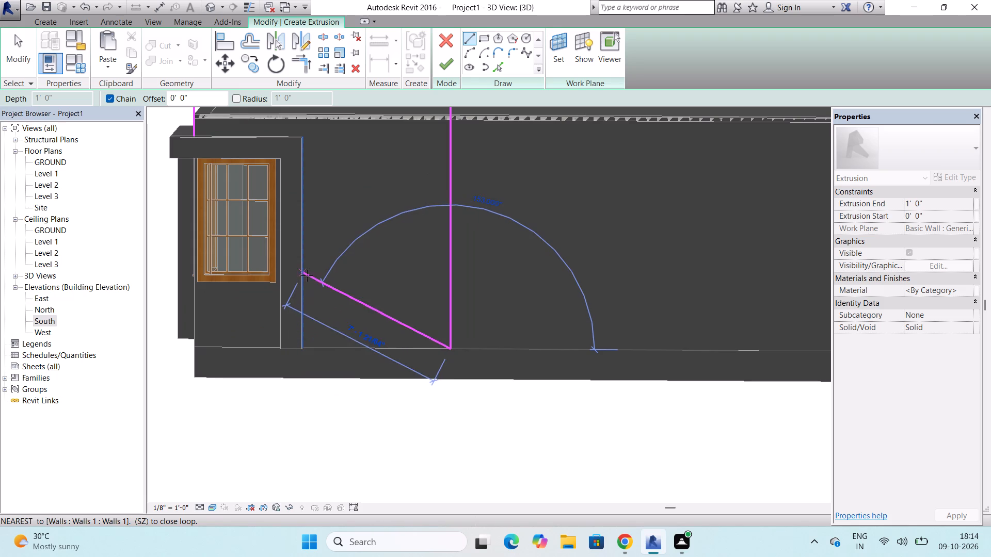
click(307, 342)
scroll(305, 297, down, 3)
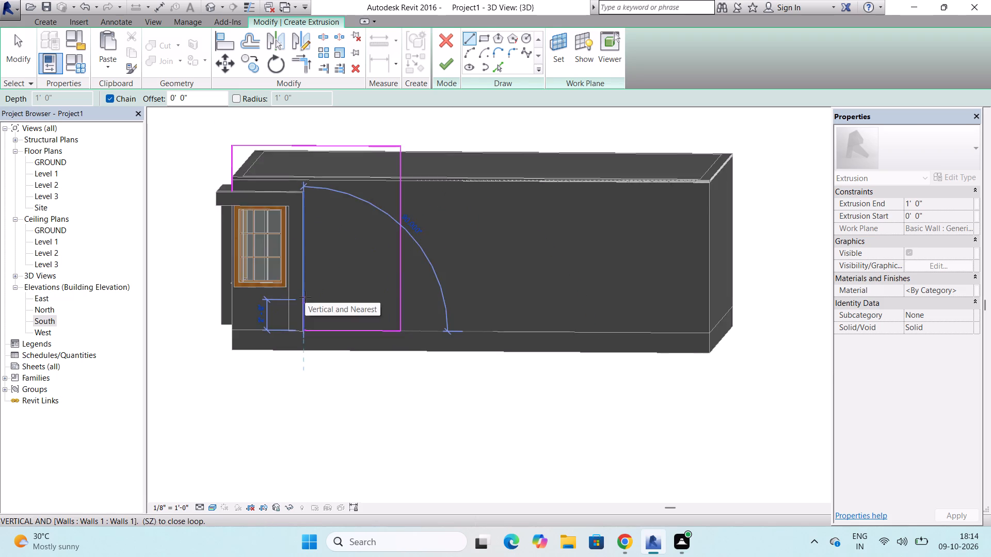
scroll(305, 297, down, 2)
scroll(305, 220, up, 6)
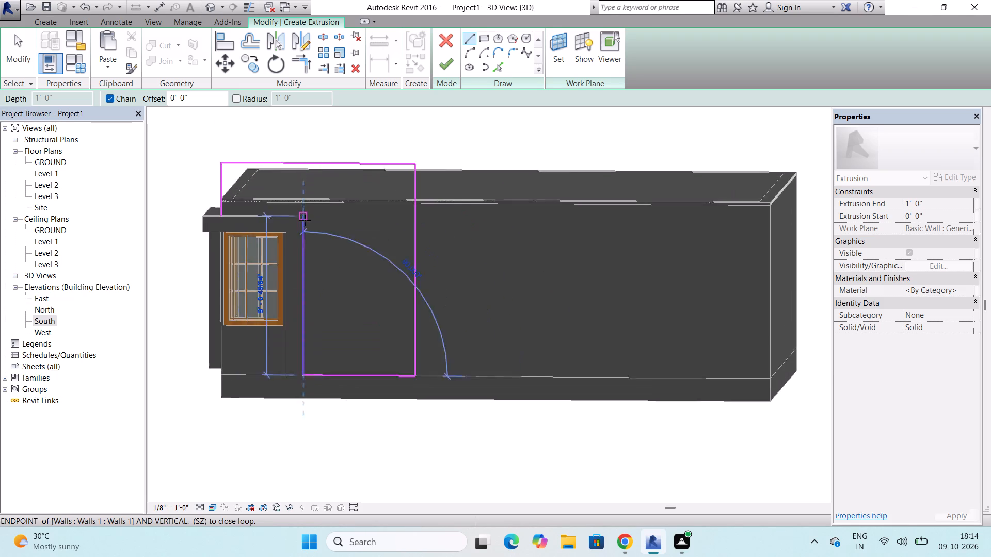
scroll(305, 220, up, 4)
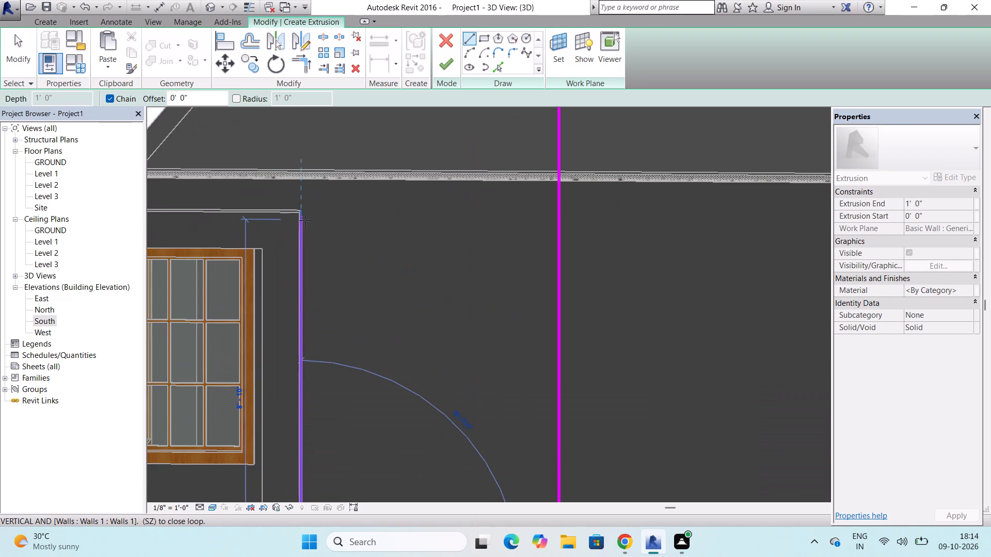
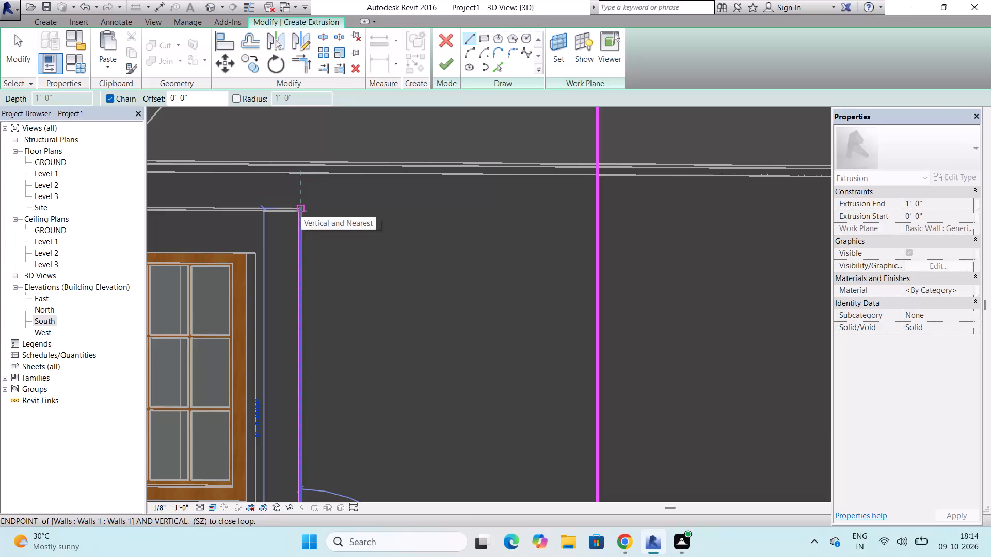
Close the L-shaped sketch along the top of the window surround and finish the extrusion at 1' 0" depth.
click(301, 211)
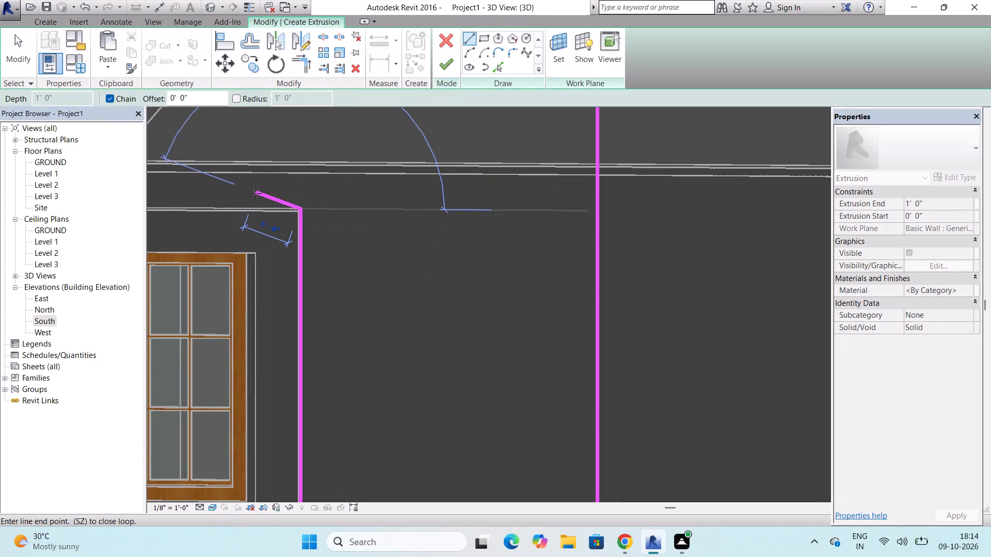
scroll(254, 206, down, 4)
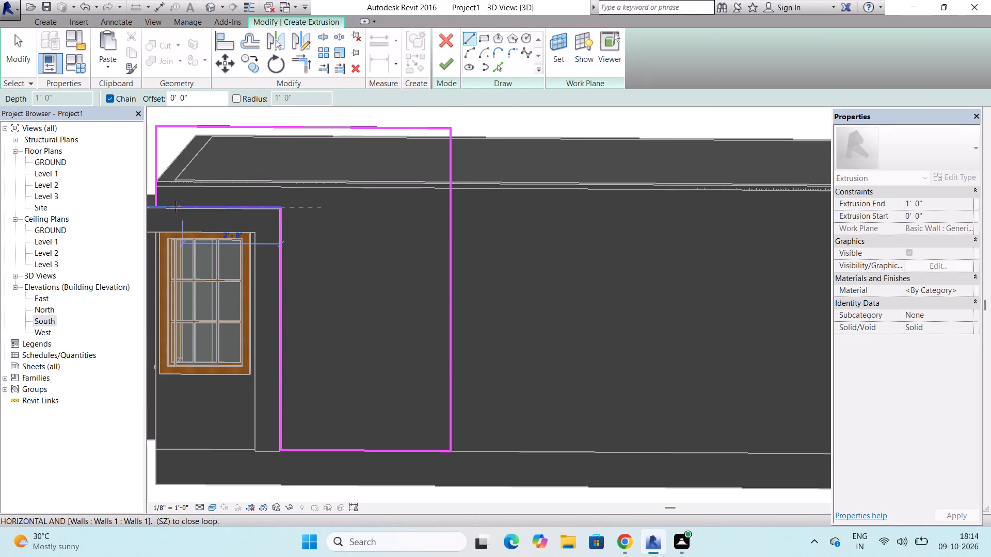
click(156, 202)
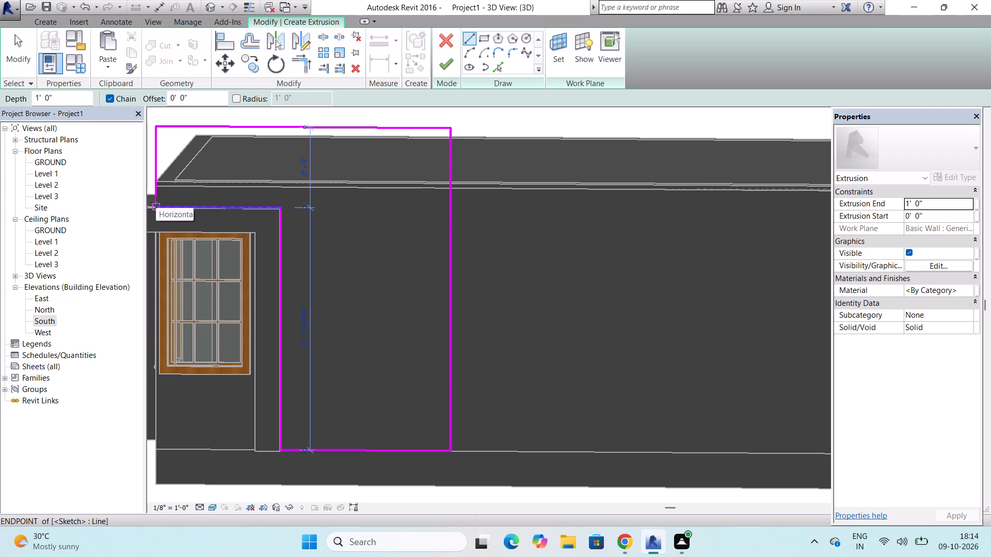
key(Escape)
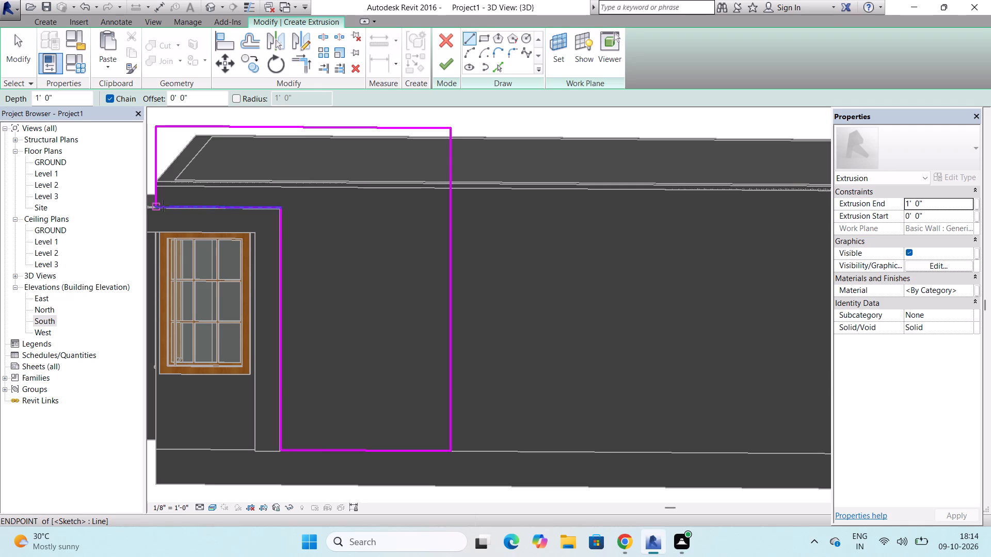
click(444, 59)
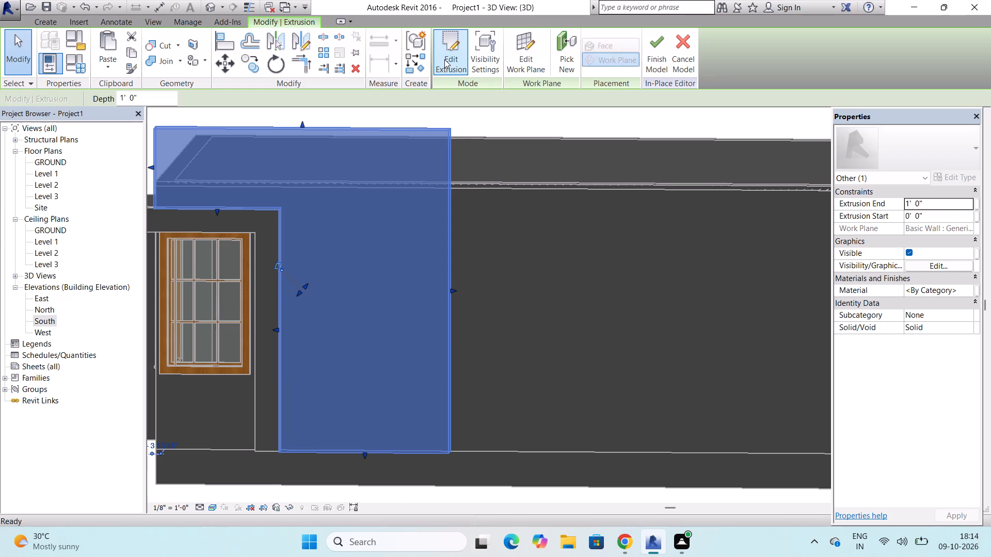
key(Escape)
Examine the L-shaped wall extrusion around the window and its fit against the rest of the building.
scroll(470, 204, down, 3)
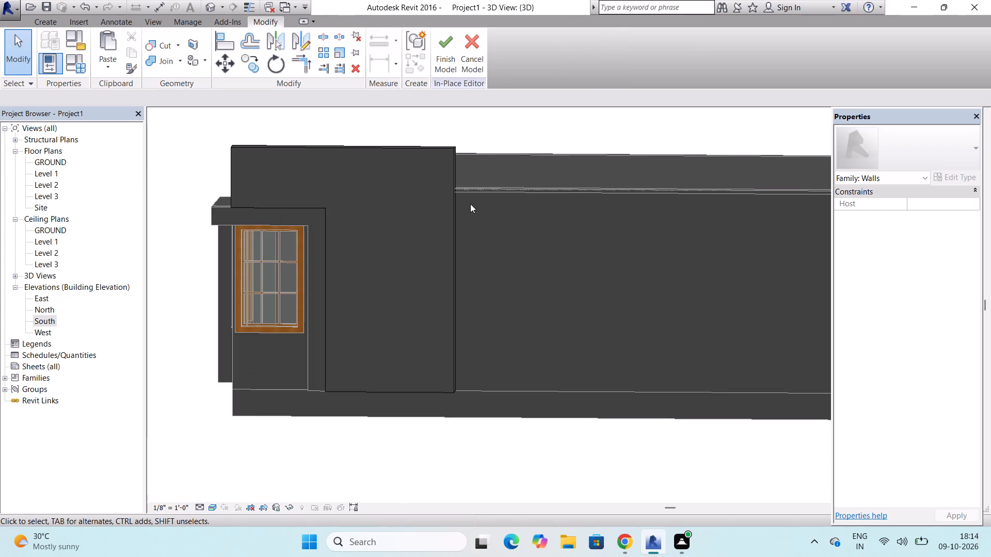
scroll(470, 204, down, 3)
scroll(445, 232, up, 4)
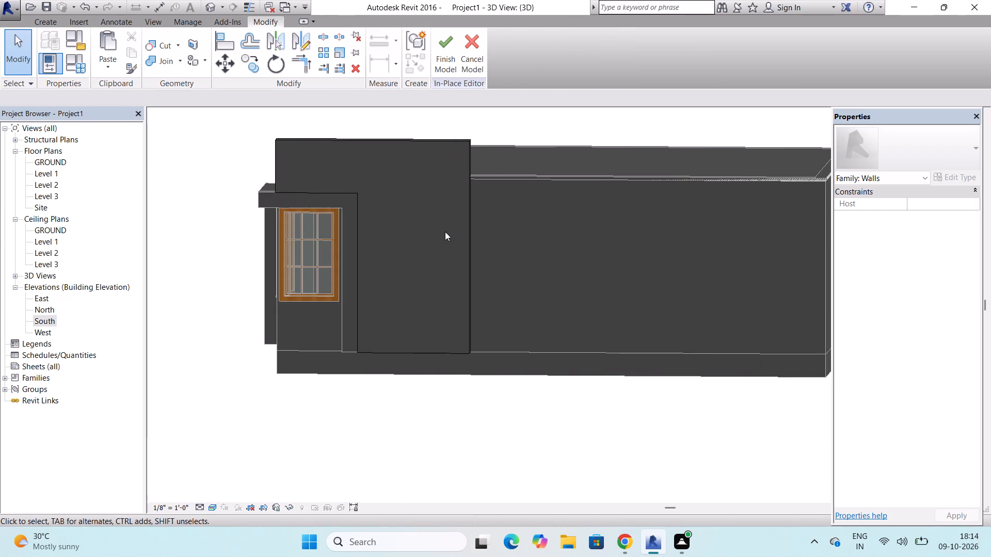
scroll(445, 233, down, 2)
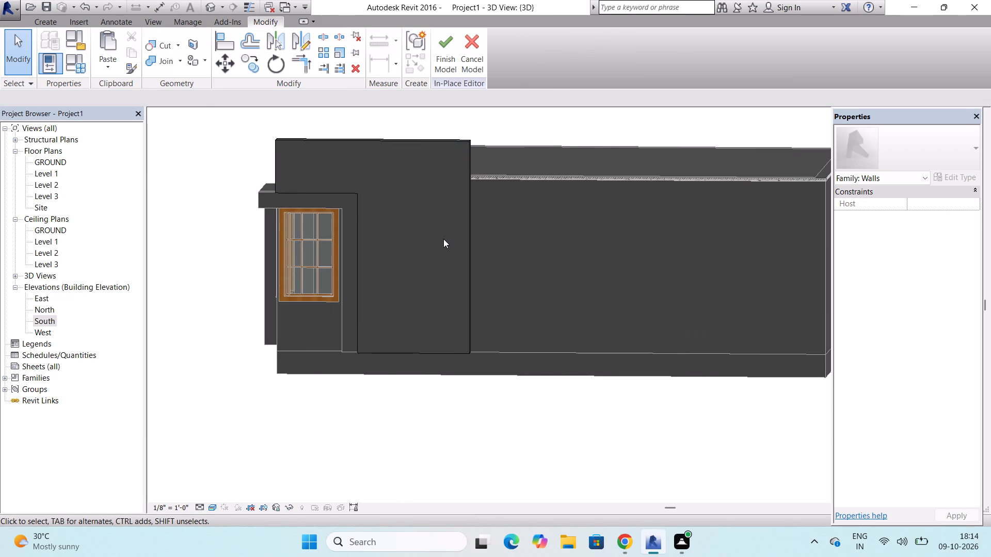
scroll(443, 239, down, 1)
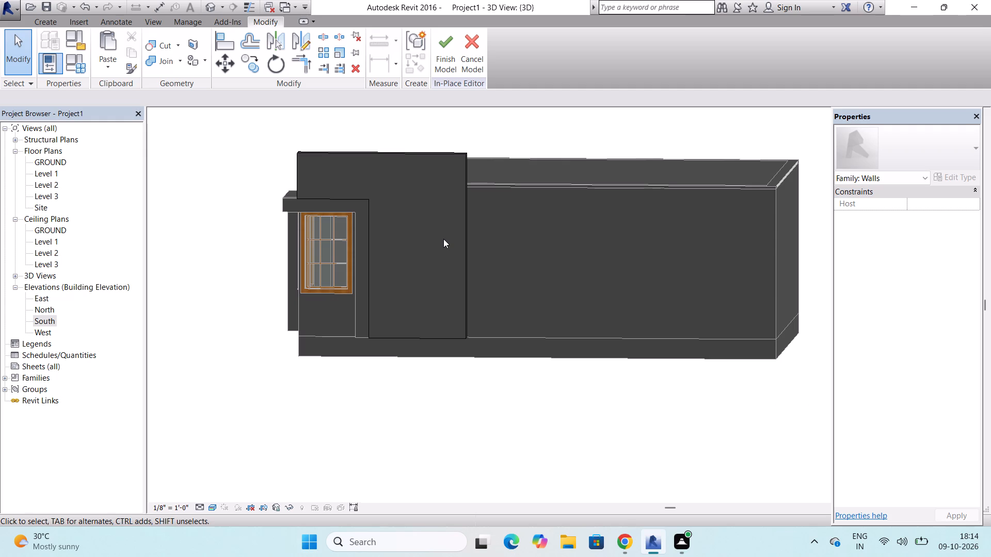
scroll(450, 270, down, 3)
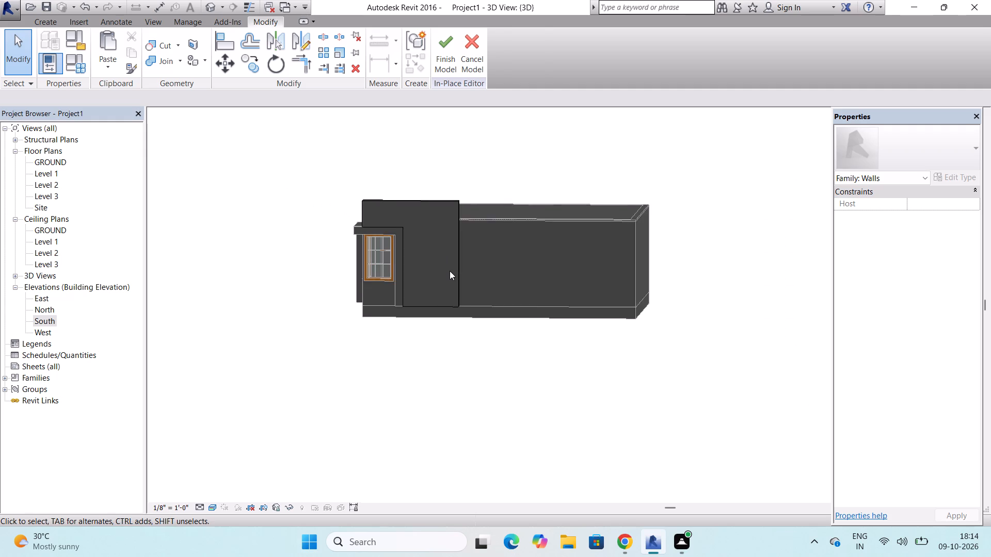
scroll(450, 271, up, 2)
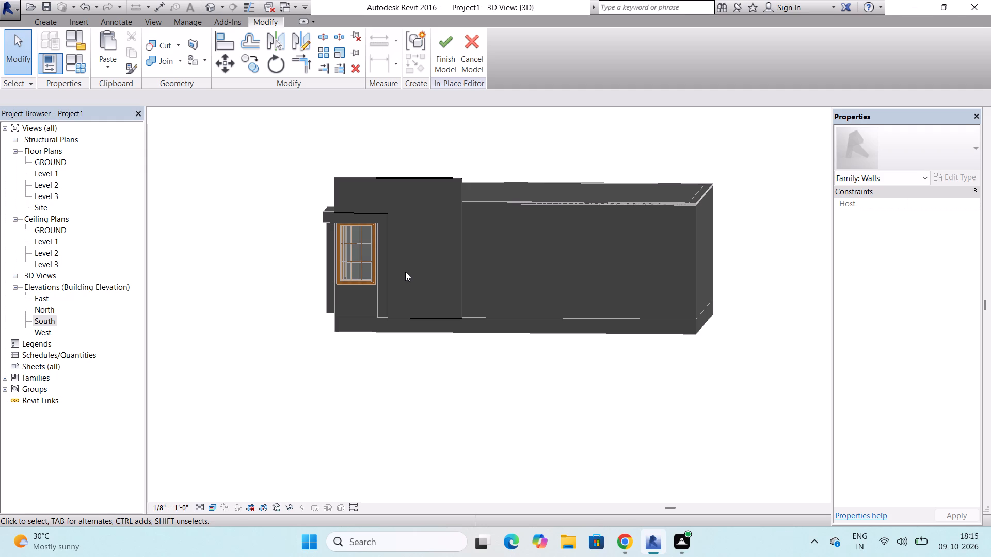
scroll(398, 263, up, 4)
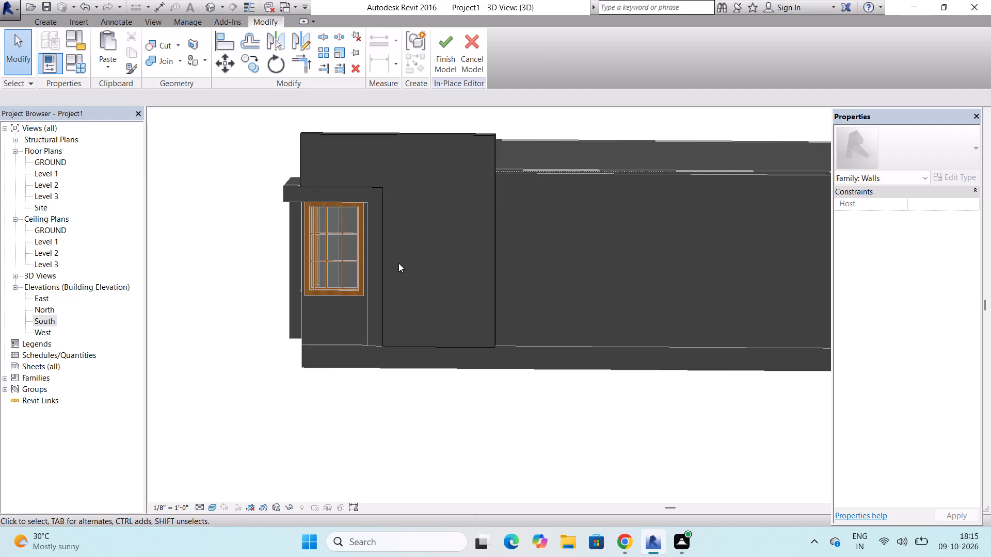
scroll(398, 263, down, 2)
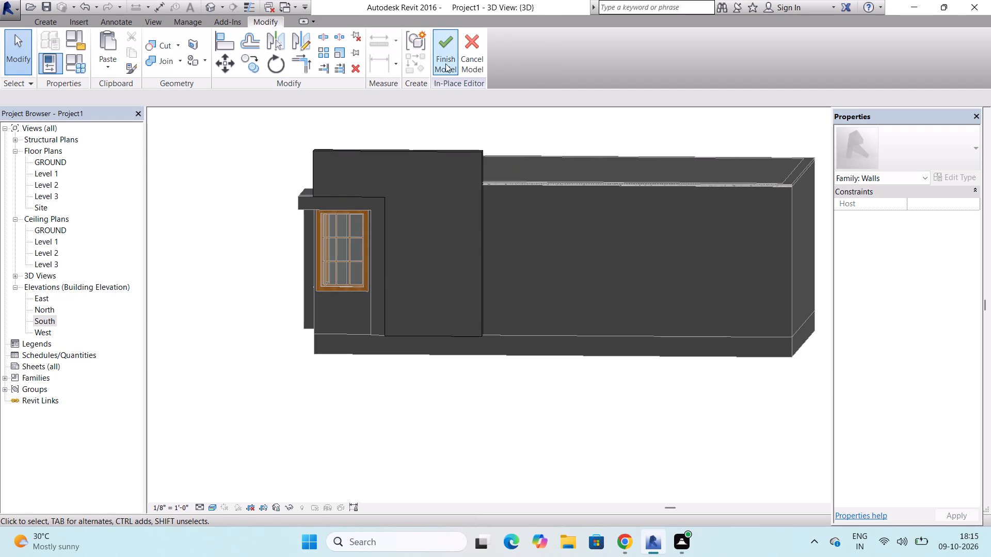
key(Escape)
key(Escape)
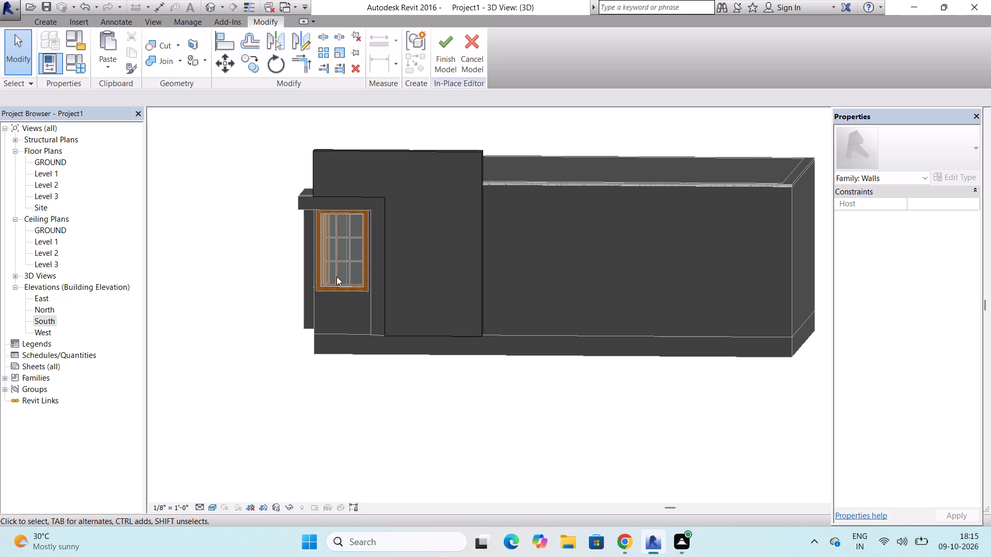
scroll(337, 276, down, 2)
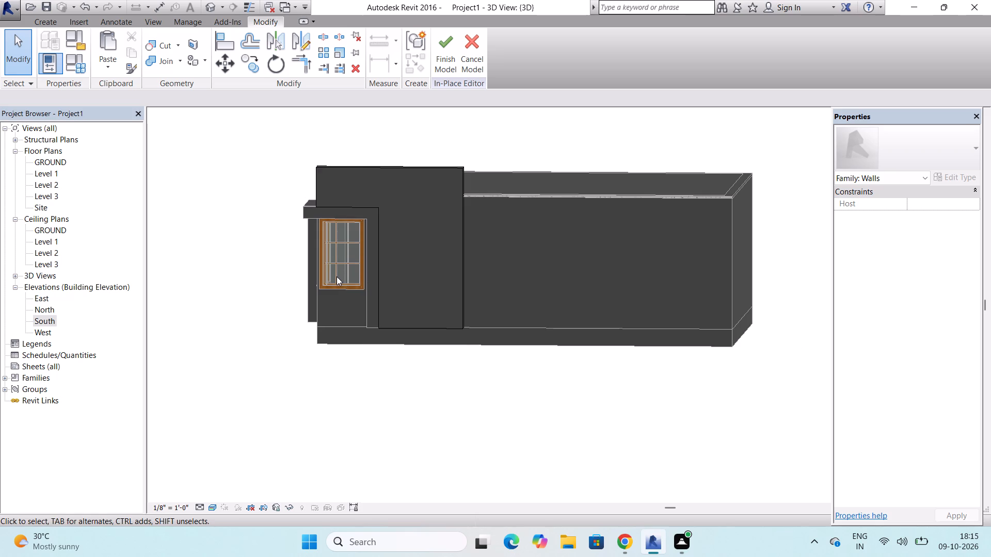
scroll(337, 276, down, 1)
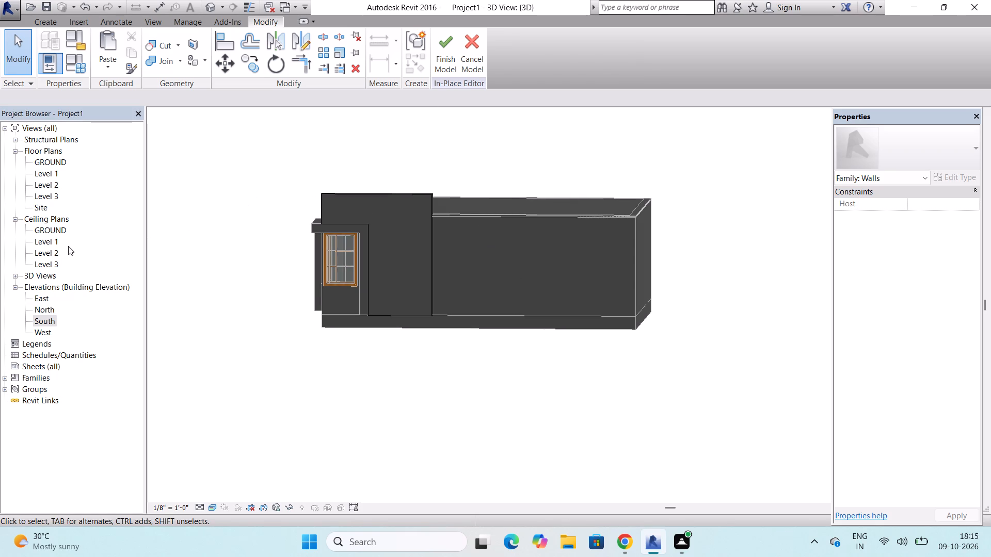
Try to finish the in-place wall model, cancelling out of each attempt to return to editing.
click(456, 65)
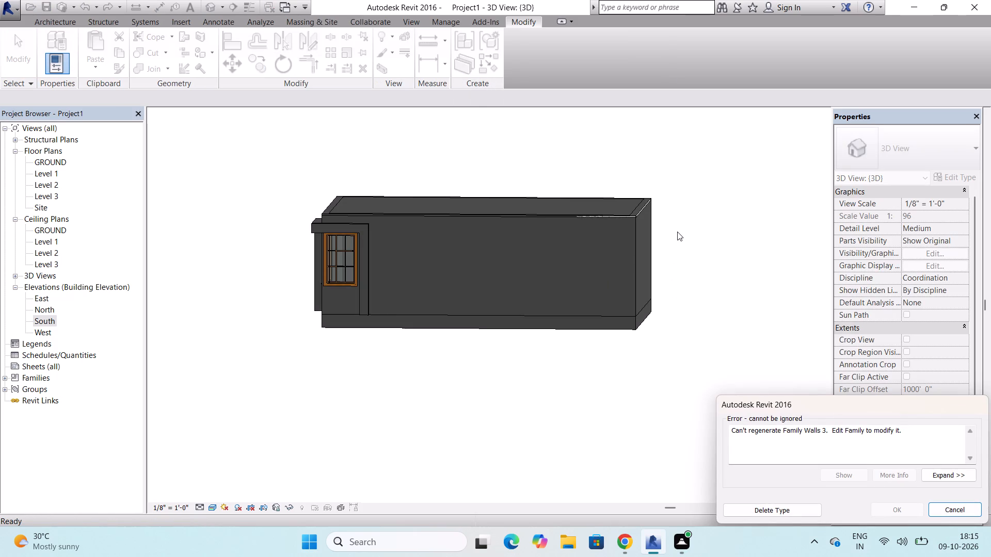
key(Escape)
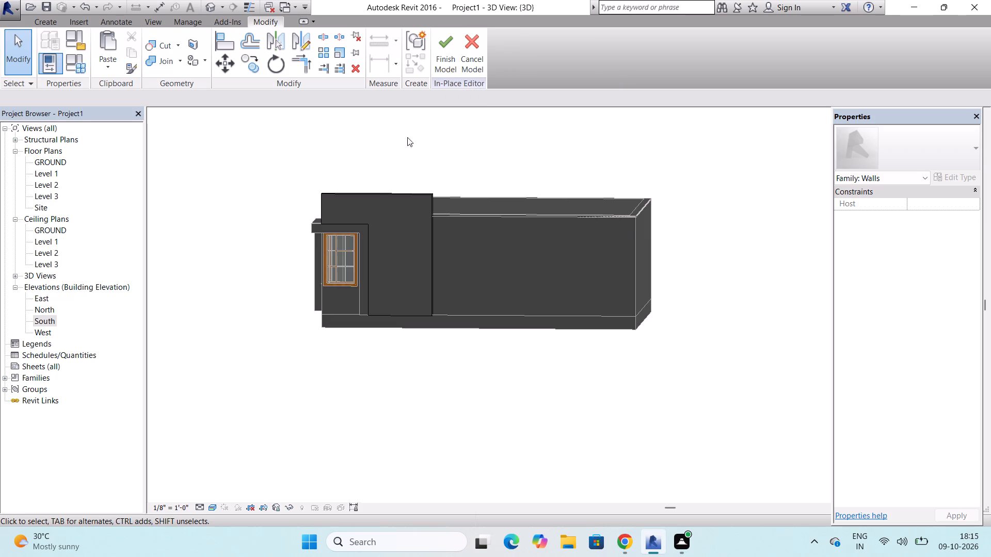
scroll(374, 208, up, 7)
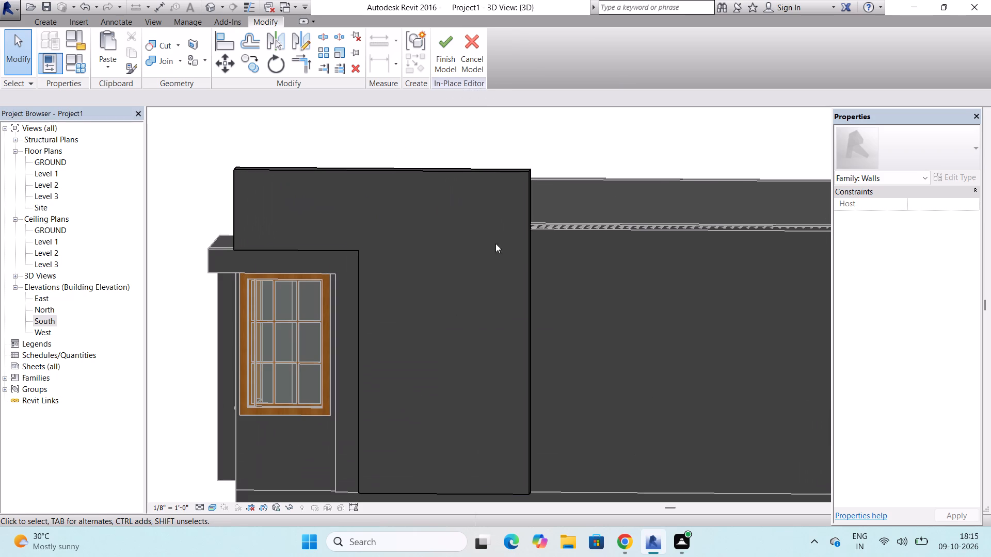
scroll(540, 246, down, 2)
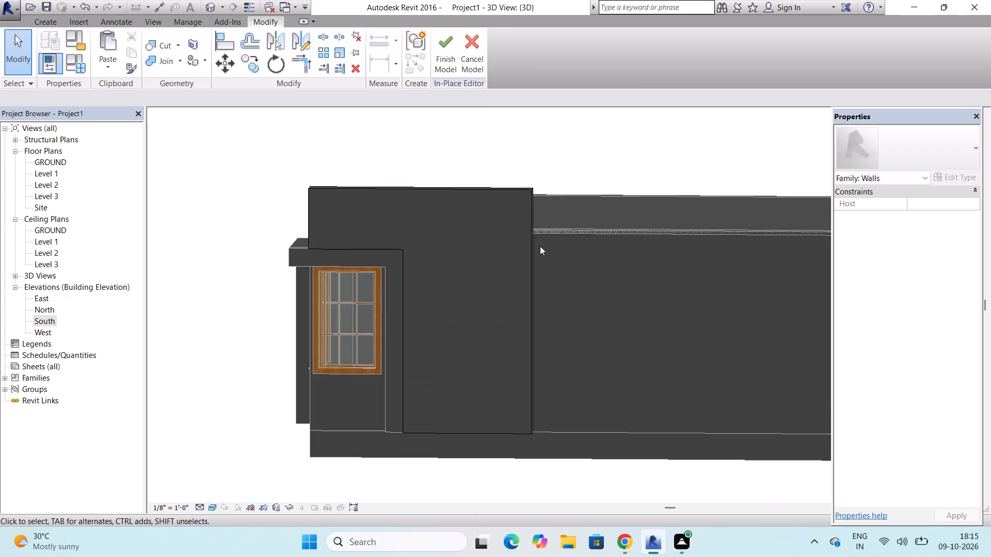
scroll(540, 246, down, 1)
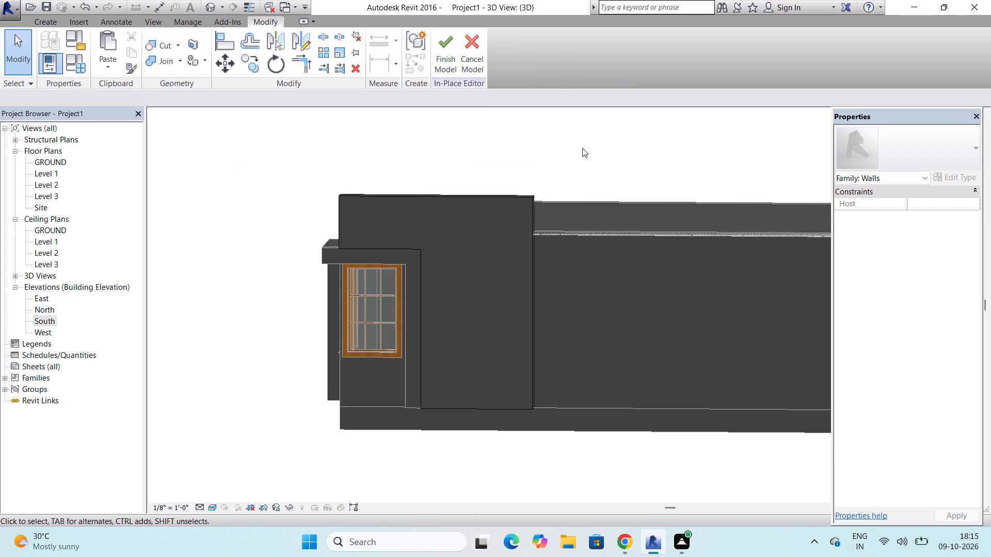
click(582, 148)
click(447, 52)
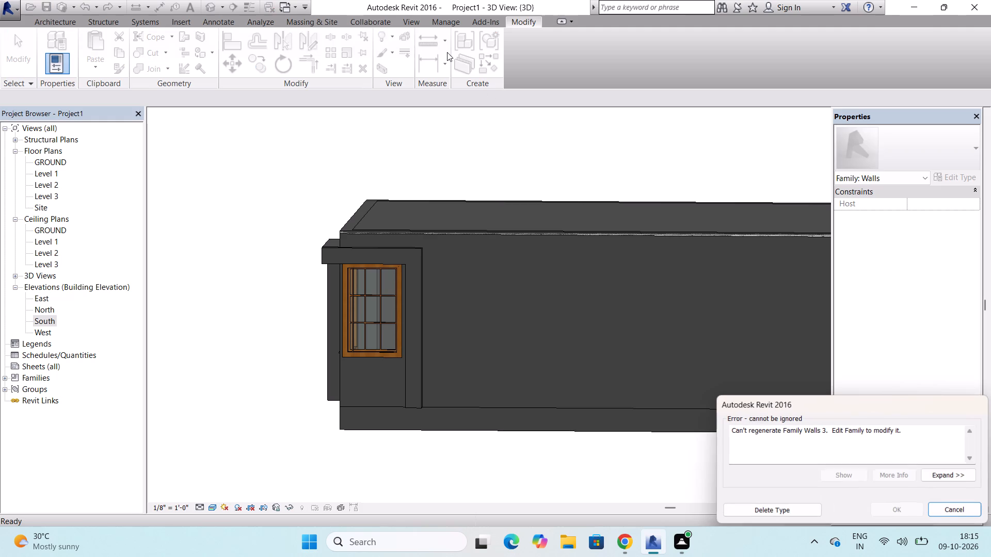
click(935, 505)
Exit the in-place wall model by finishing it and deleting its family type.
scroll(388, 277, up, 3)
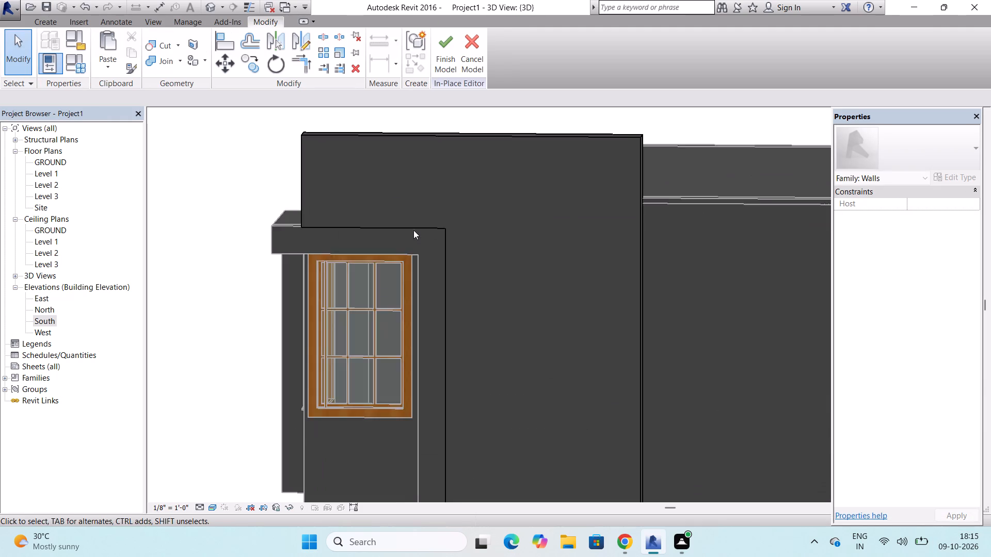
scroll(413, 230, up, 7)
scroll(447, 360, down, 3)
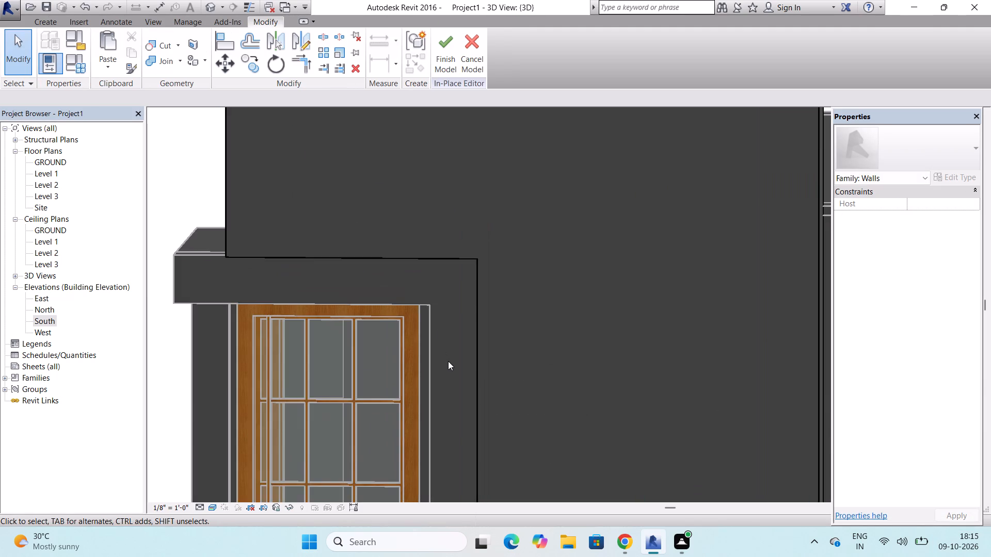
scroll(448, 367, down, 2)
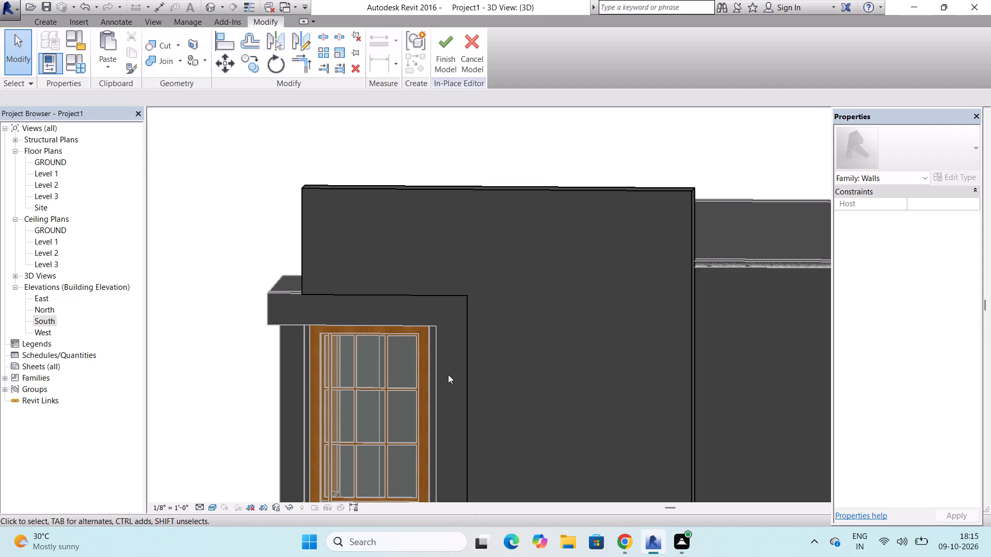
click(447, 60)
click(763, 505)
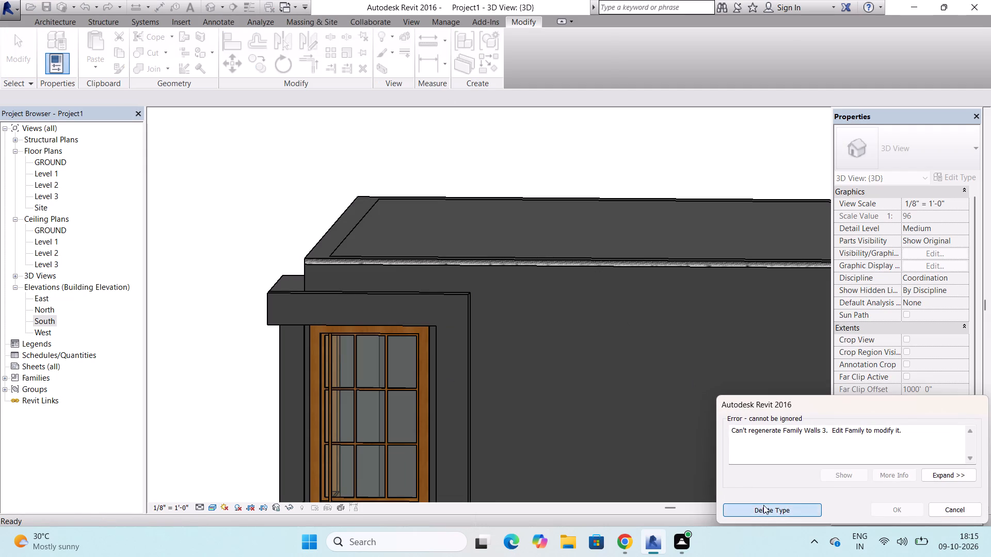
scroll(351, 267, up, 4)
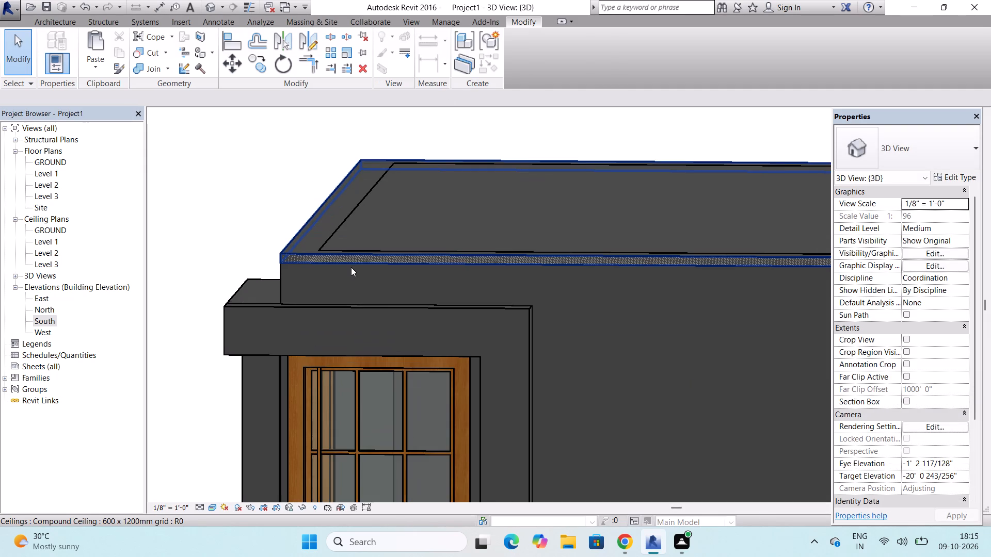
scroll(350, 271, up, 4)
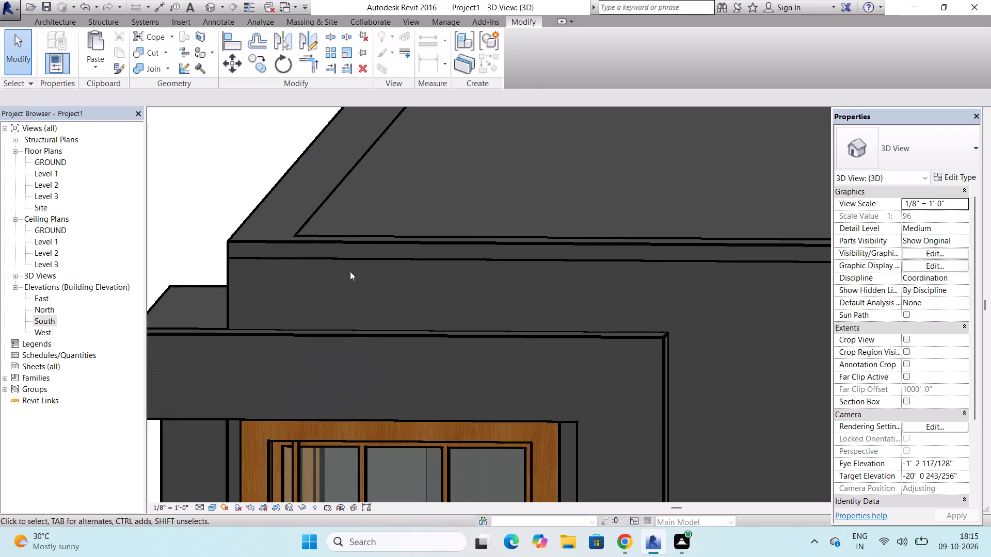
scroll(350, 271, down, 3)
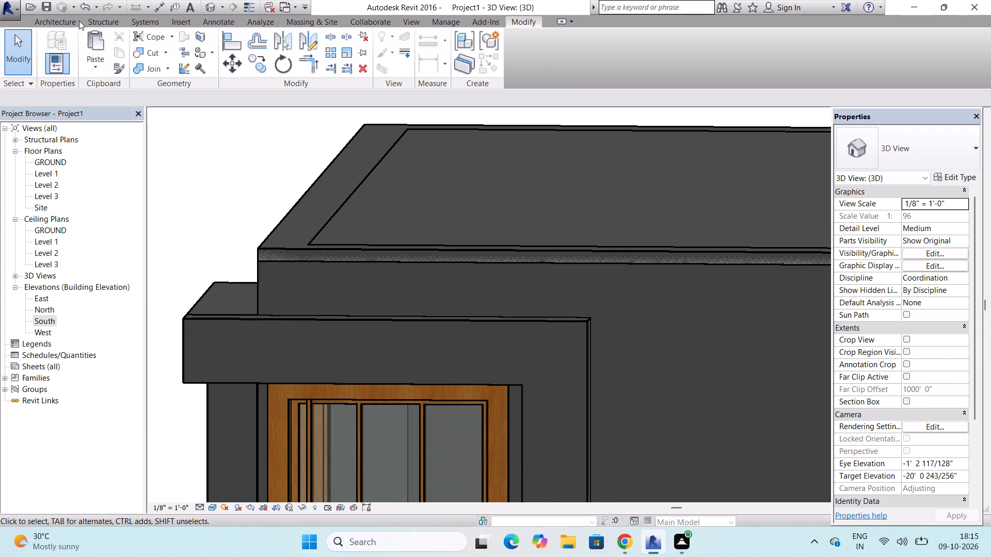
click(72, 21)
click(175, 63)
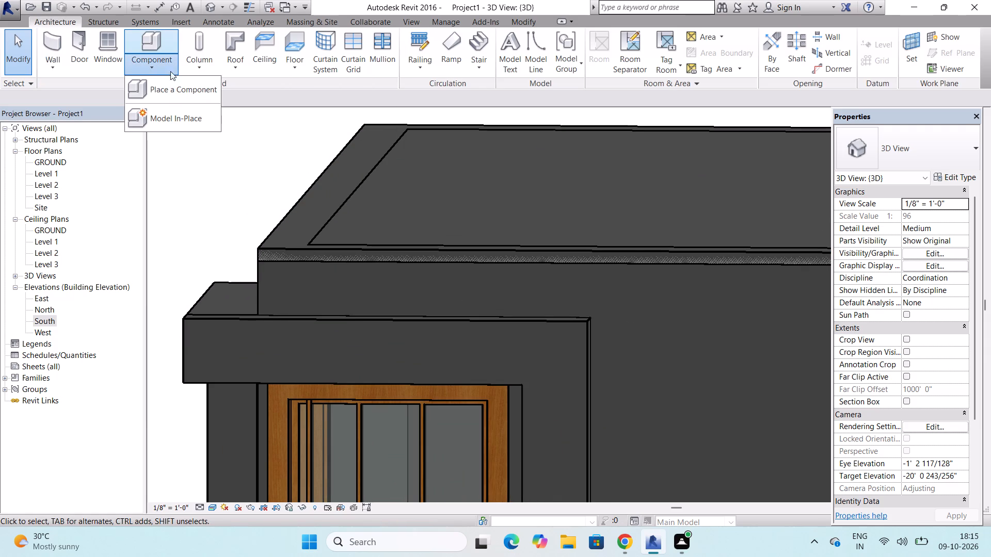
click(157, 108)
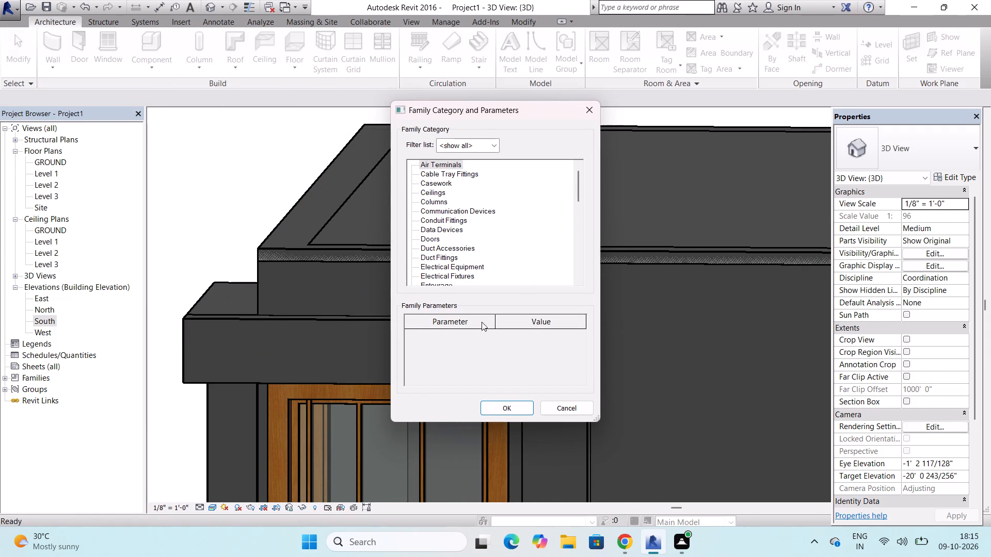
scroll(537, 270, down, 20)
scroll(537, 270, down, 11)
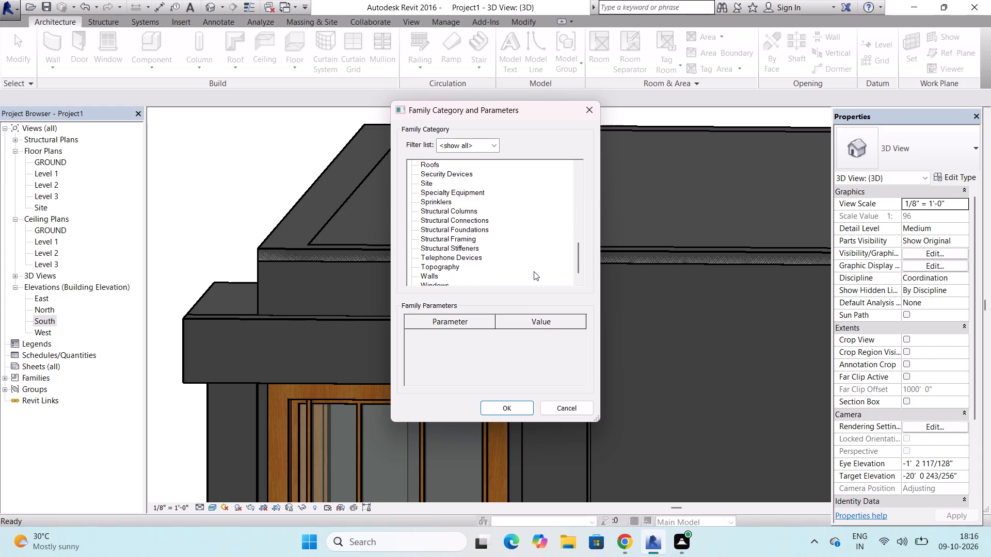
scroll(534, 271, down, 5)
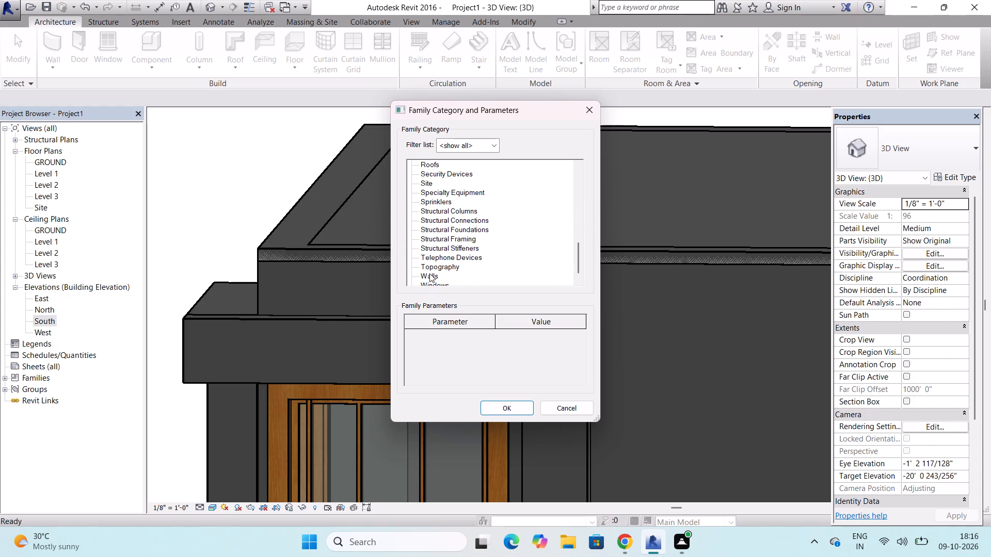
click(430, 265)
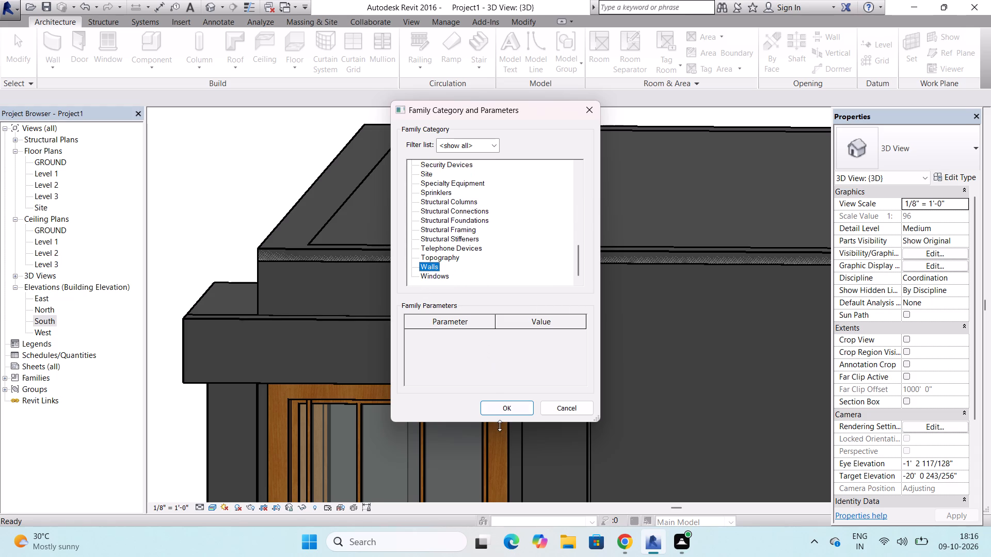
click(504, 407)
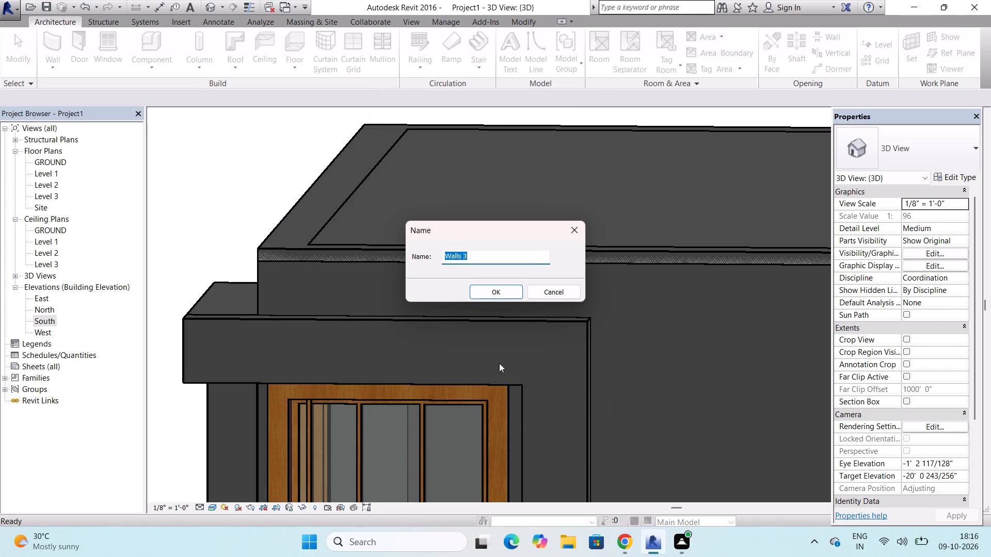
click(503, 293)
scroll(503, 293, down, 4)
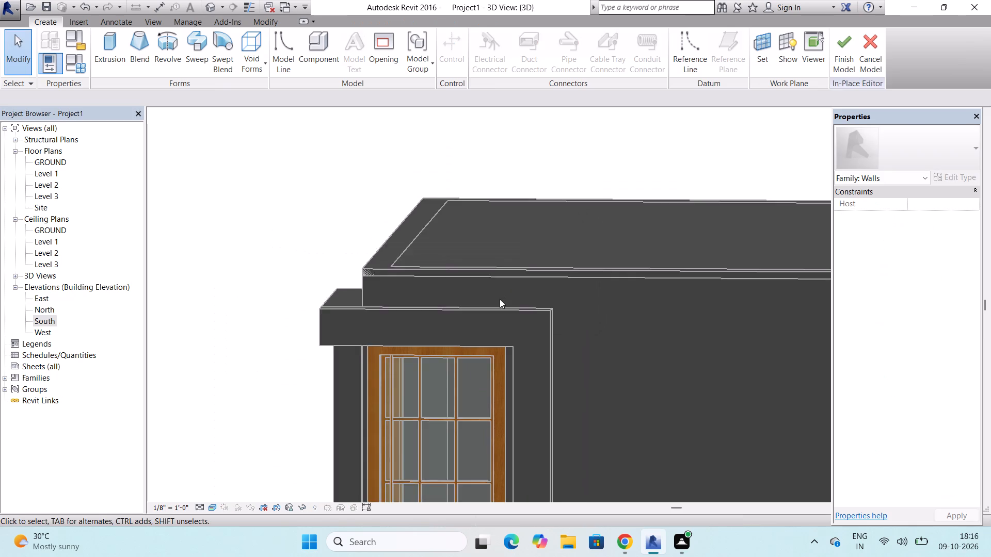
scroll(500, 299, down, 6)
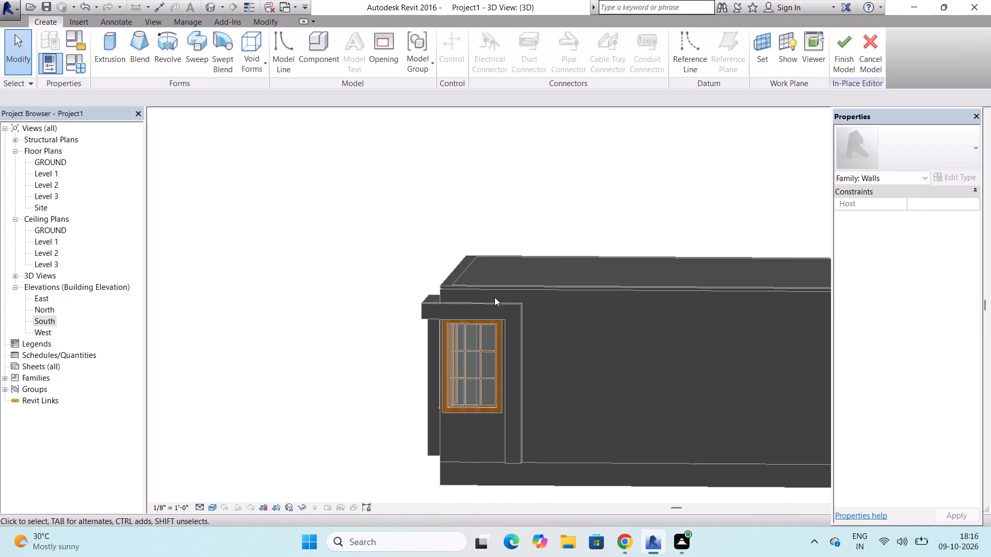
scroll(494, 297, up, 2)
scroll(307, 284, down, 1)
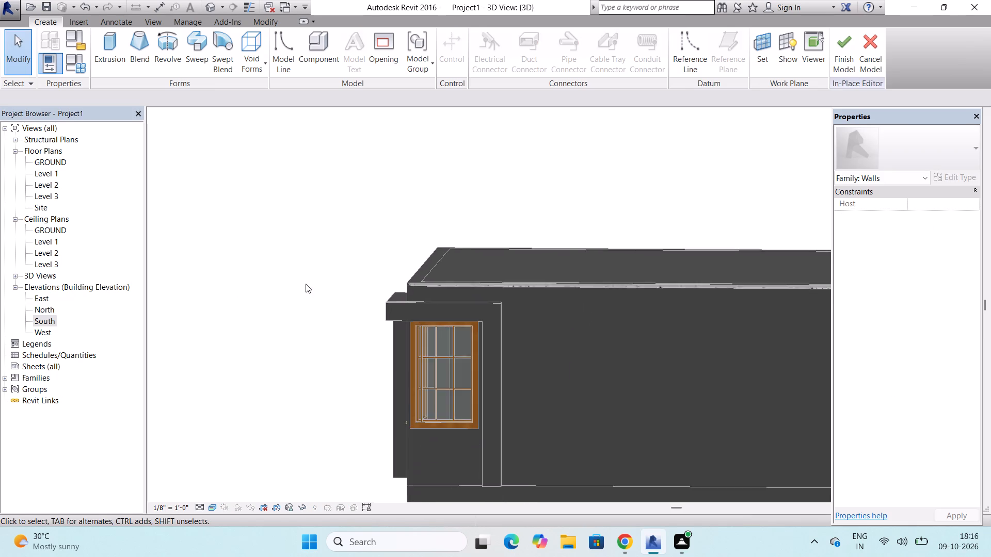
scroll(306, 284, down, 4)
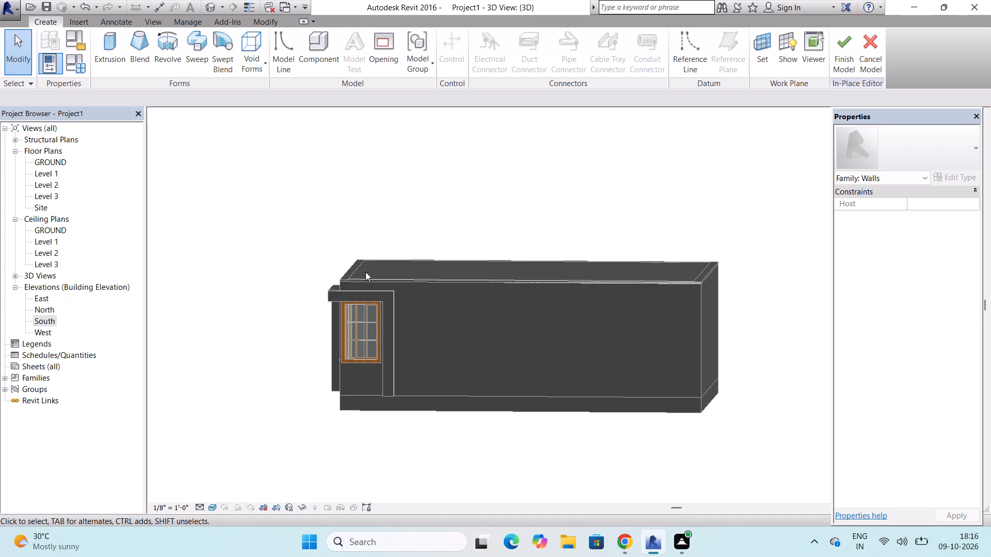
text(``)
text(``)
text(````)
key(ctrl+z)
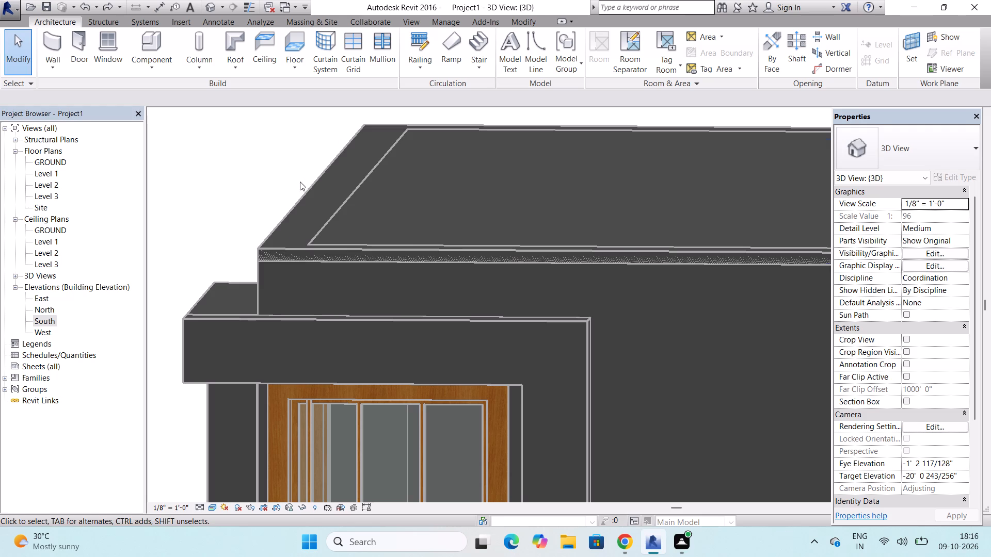
Raise the top of the long 30' 6" side wall above the roof, to an unconnected height of about 12' 7".
scroll(406, 255, down, 8)
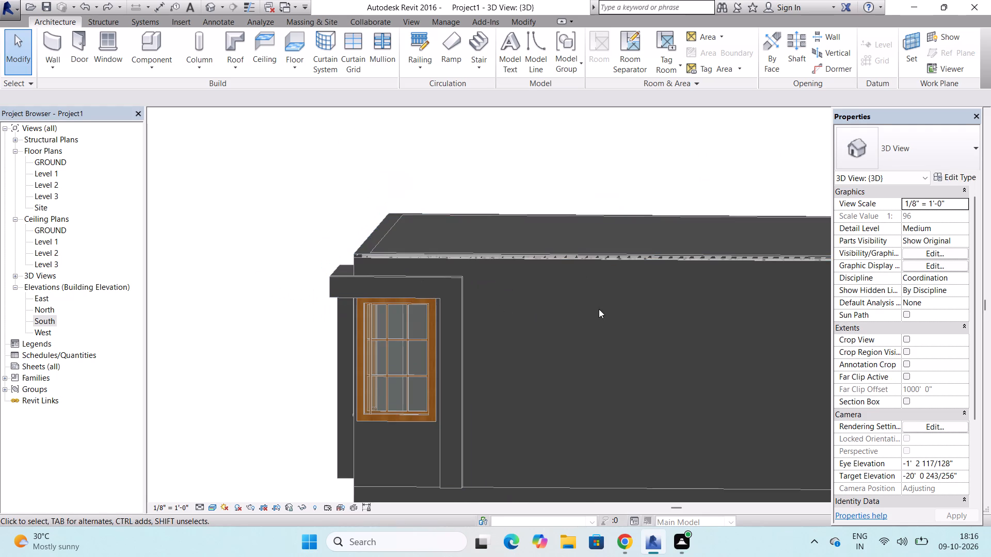
scroll(558, 320, down, 4)
scroll(609, 330, down, 3)
scroll(482, 339, down, 3)
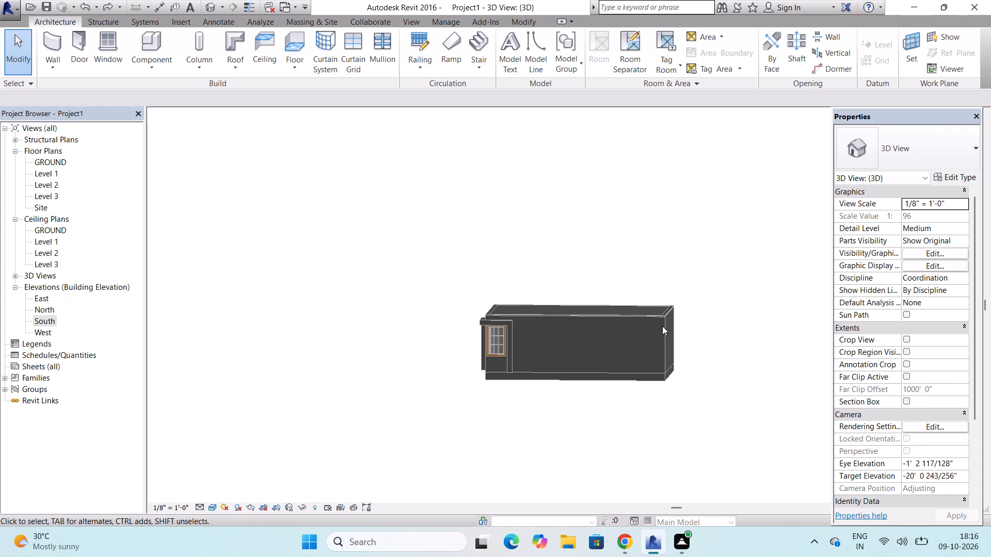
scroll(667, 323, up, 7)
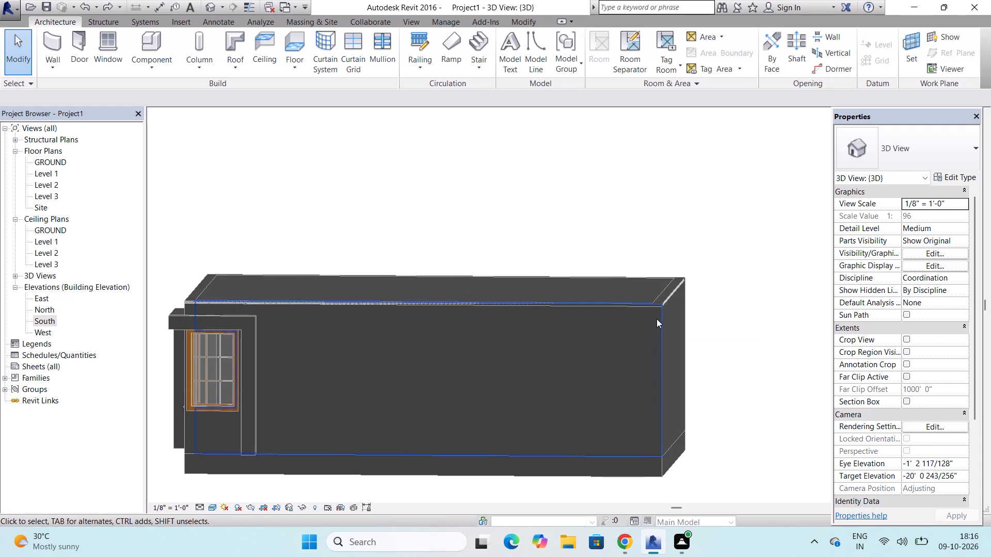
click(657, 319)
scroll(413, 293, up, 3)
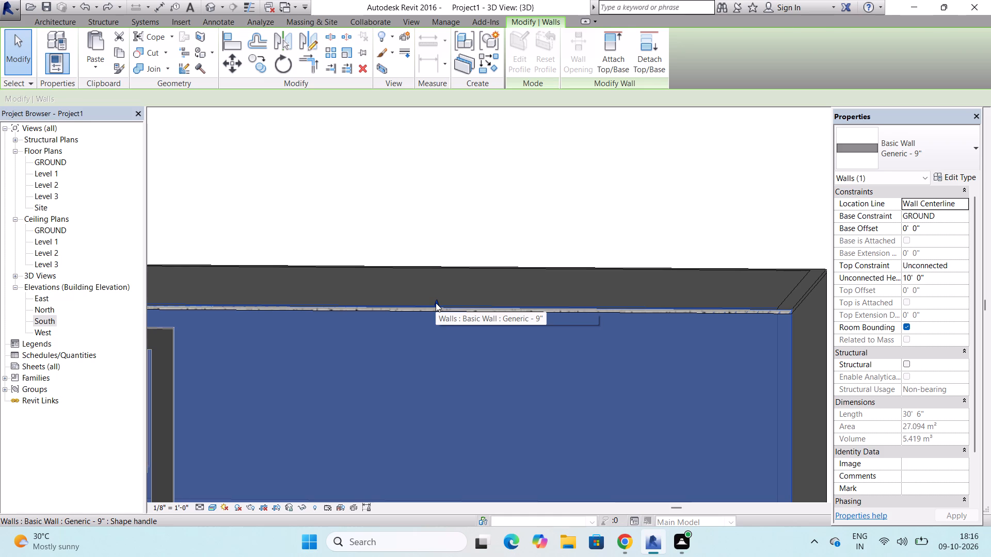
key(Escape)
scroll(447, 292, down, 4)
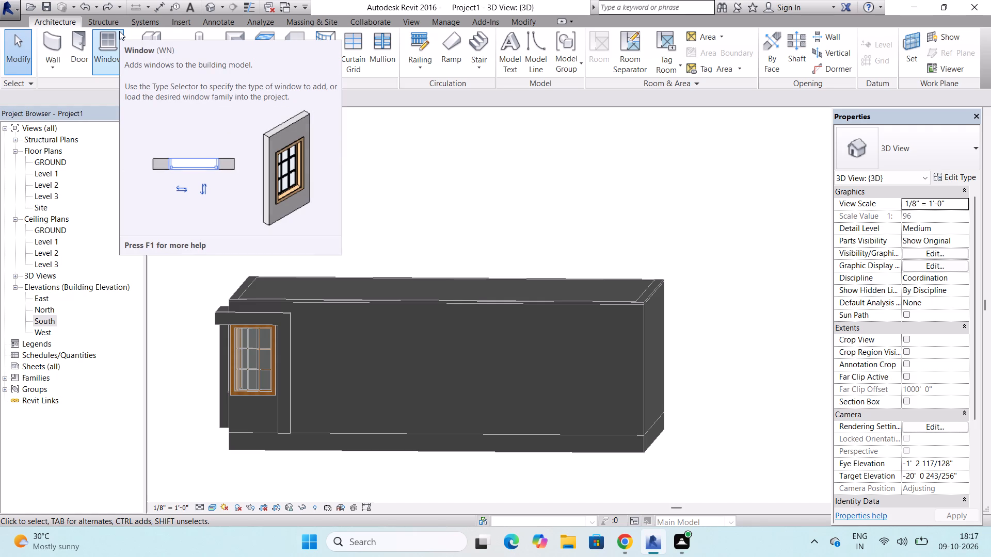
click(484, 307)
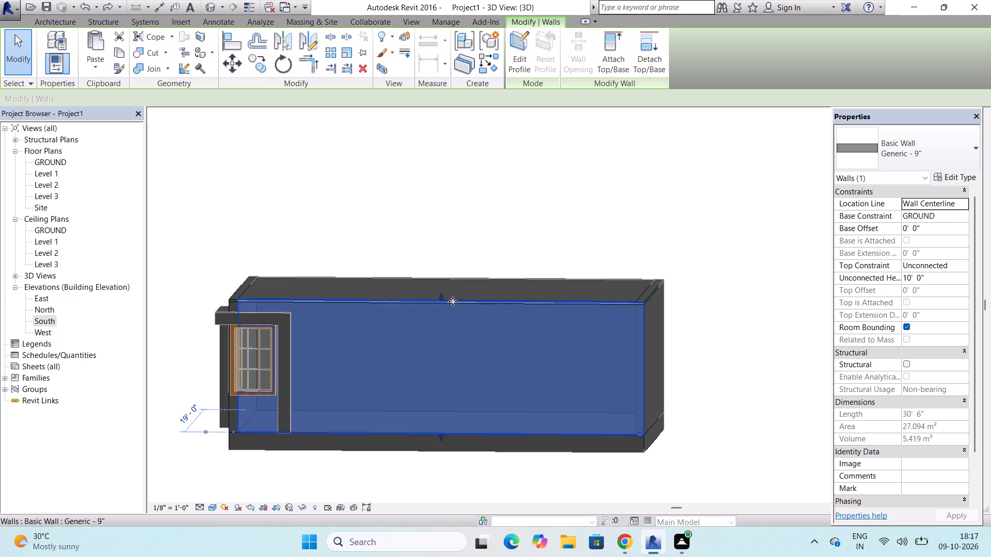
scroll(445, 299, up, 2)
drag(440, 297, 440, 272)
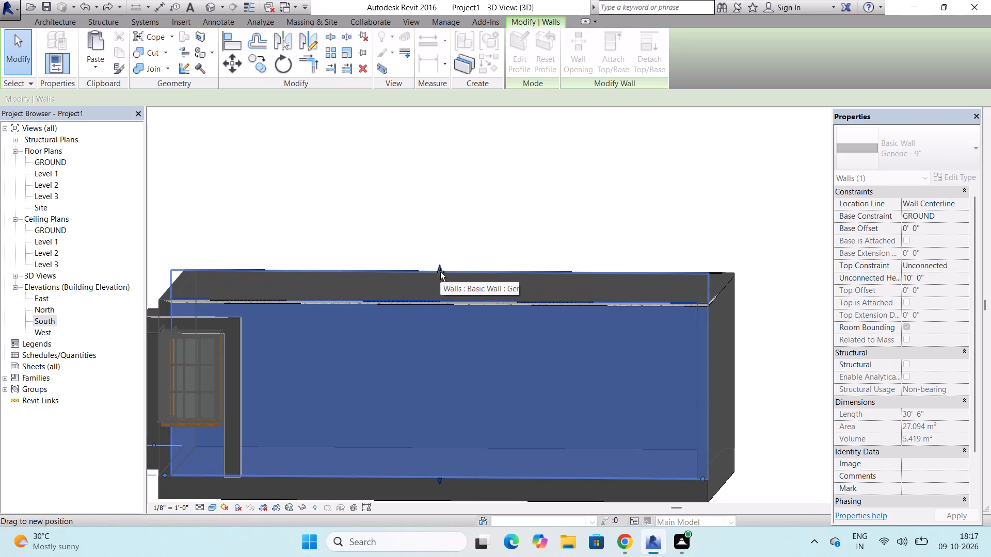
drag(440, 272, 440, 255)
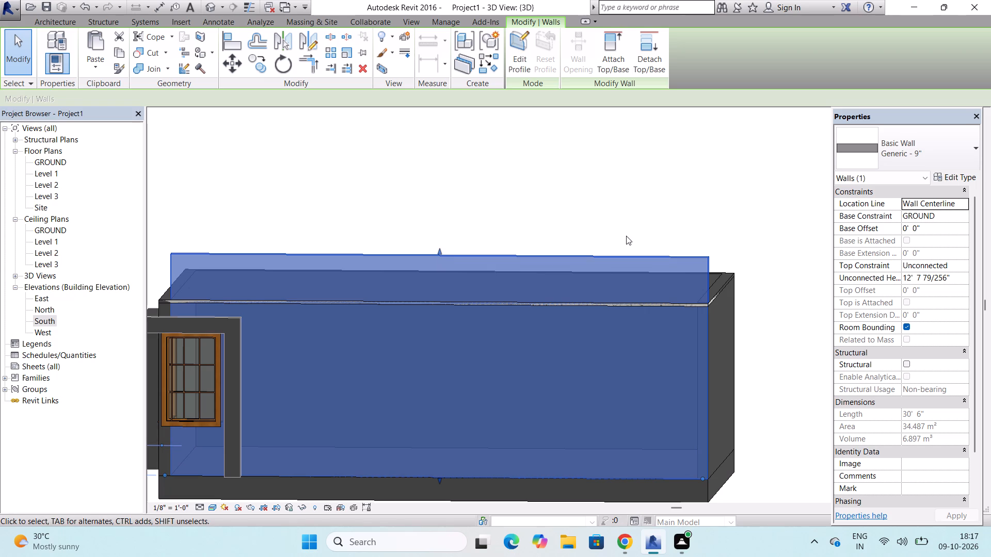
scroll(632, 203, down, 5)
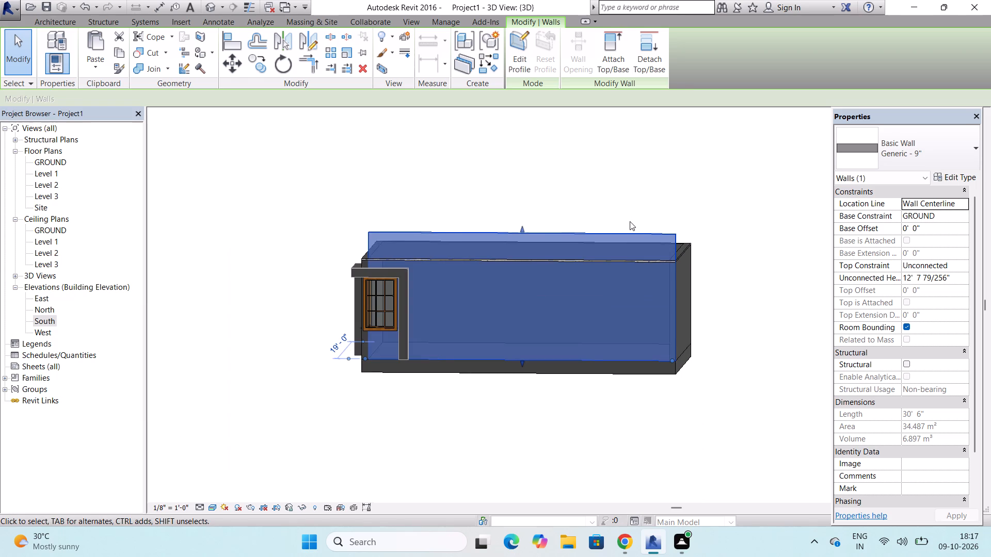
key(Escape)
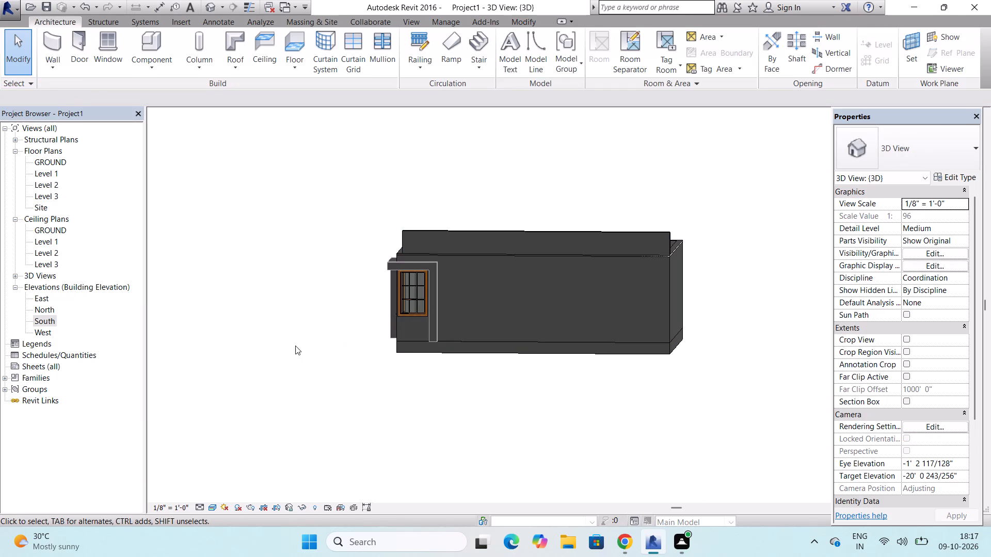
Raise the top of the adjoining 19' 0" wall beside the corner window to an unconnected height of about 12' 7".
shift+middle_drag(315, 325, 343, 329)
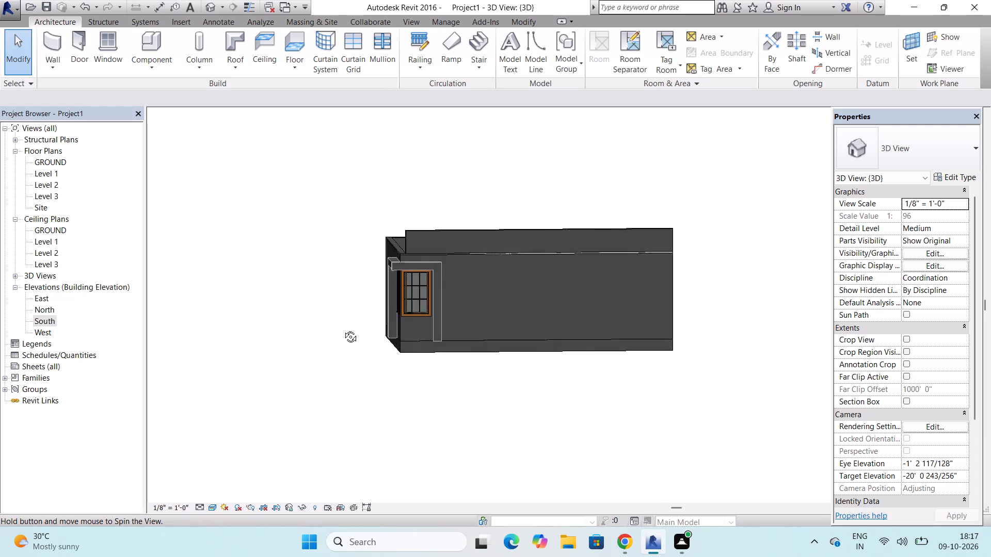
shift+middle_drag(343, 329, 531, 340)
scroll(368, 255, up, 4)
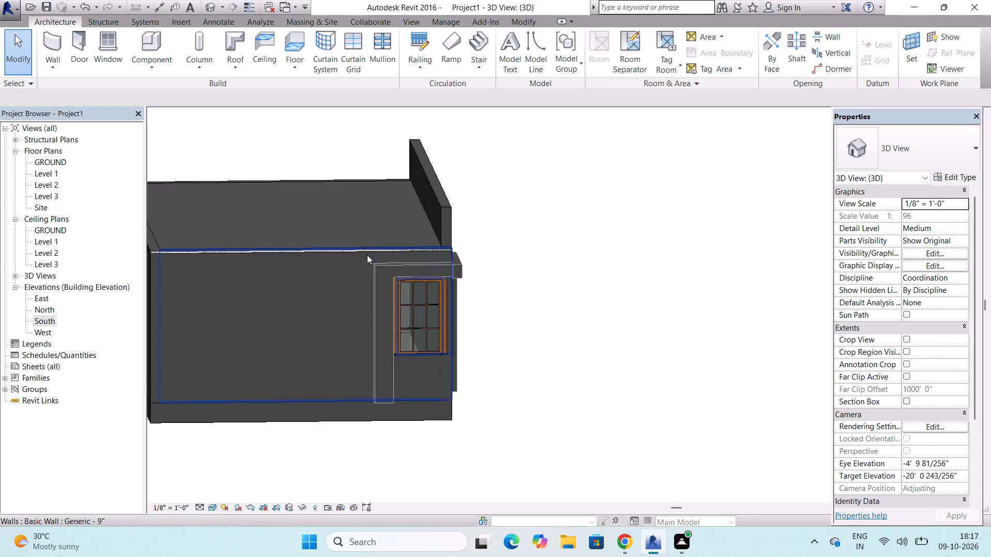
click(315, 256)
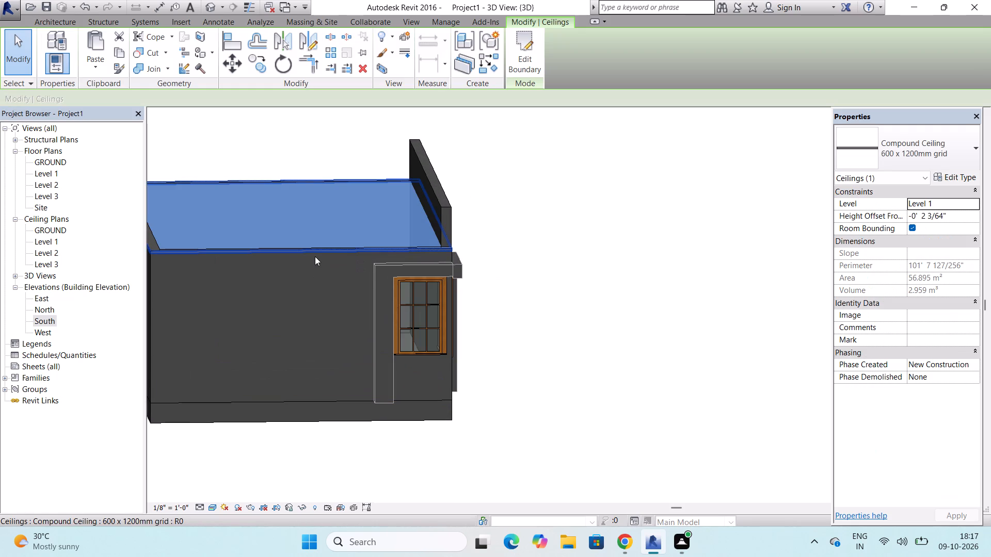
key(Escape)
scroll(382, 203, down, 2)
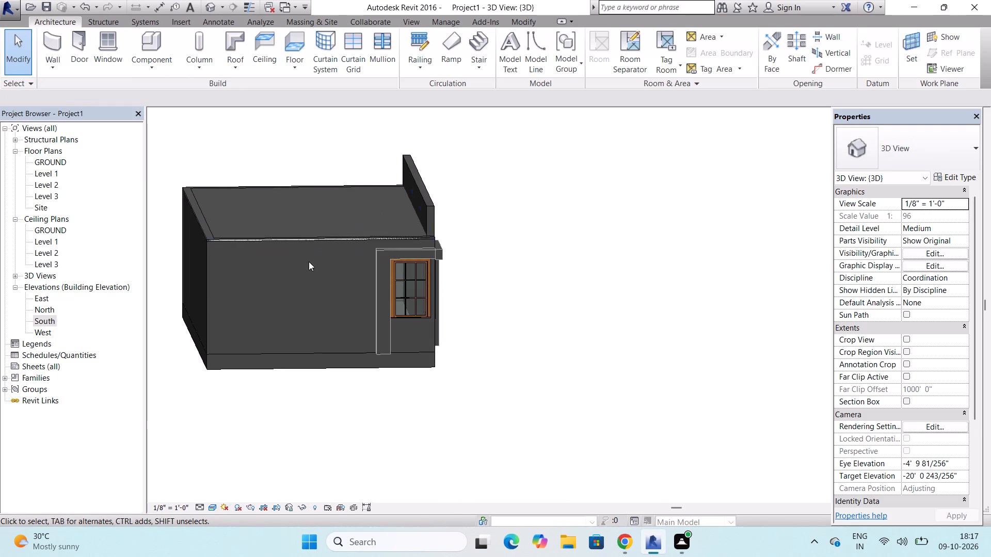
shift+middle_drag(299, 308, 304, 269)
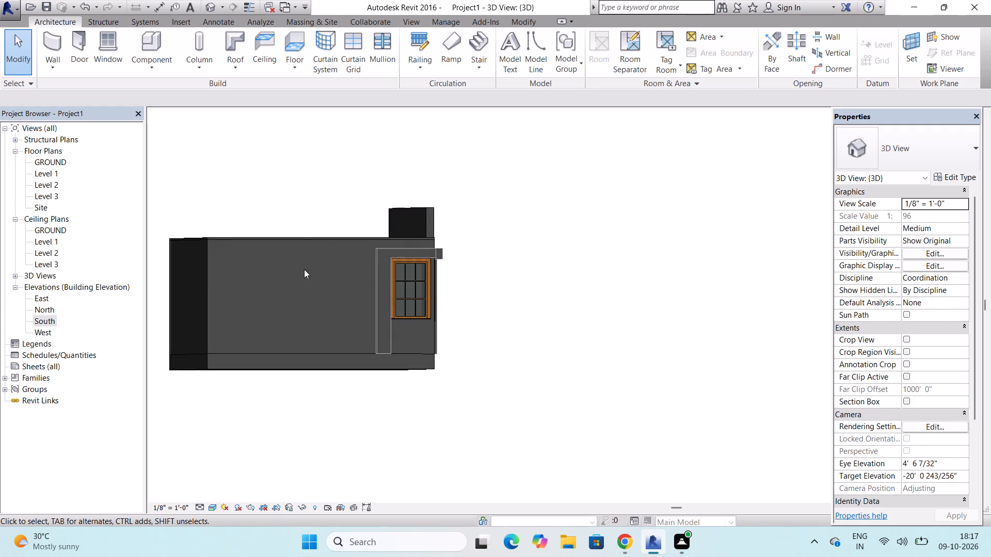
click(307, 241)
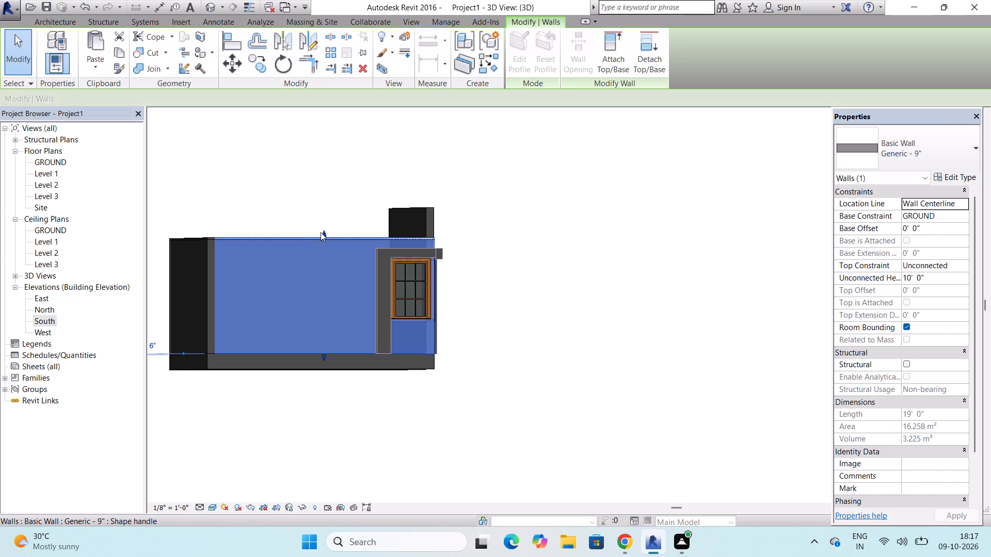
drag(325, 233, 329, 211)
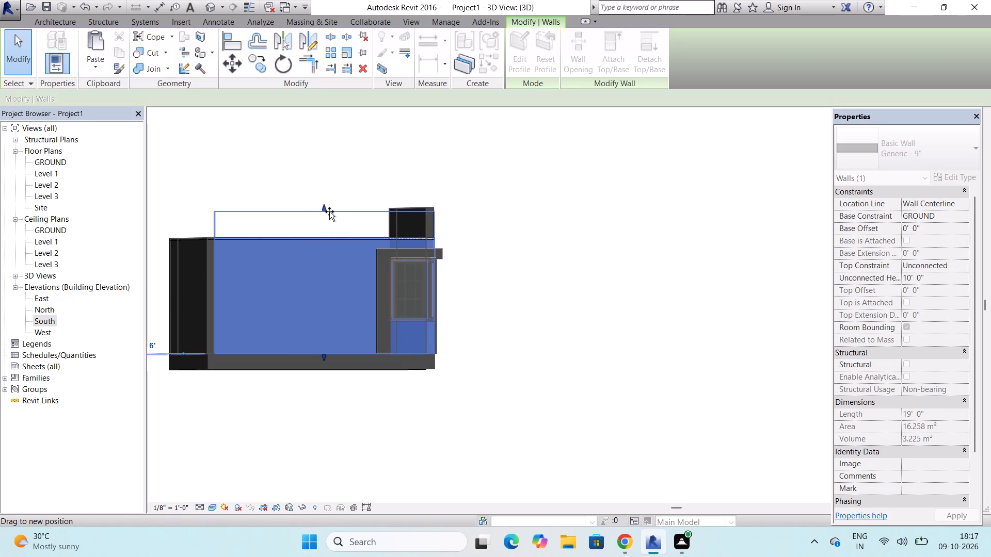
drag(329, 211, 329, 208)
scroll(452, 246, down, 4)
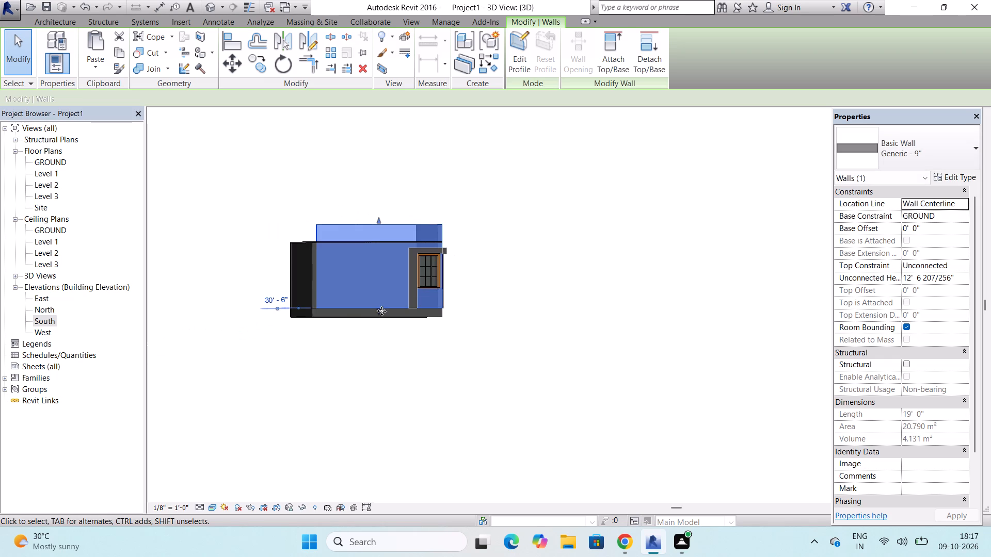
shift+middle_drag(247, 234, 259, 240)
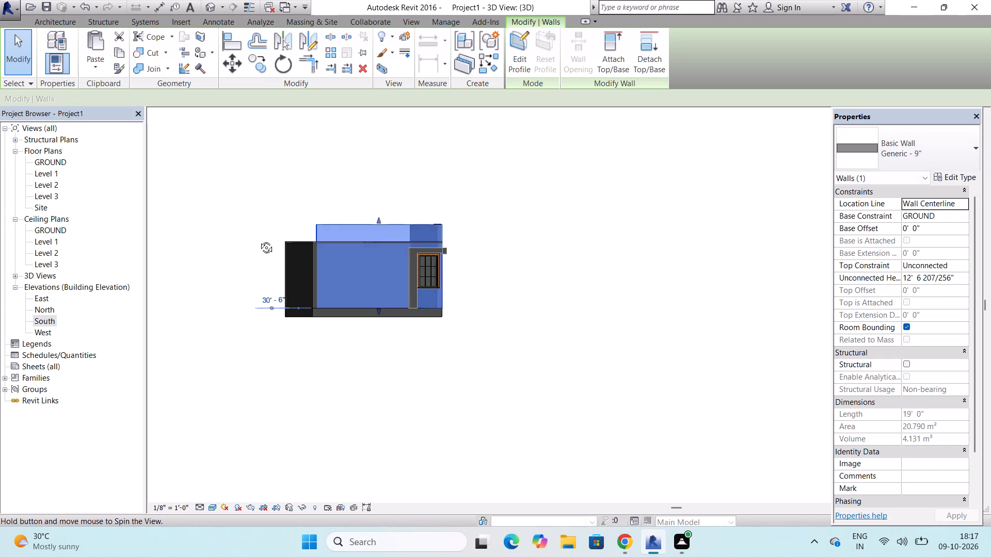
Raise the top of the opposite long 30' 6" wall above the roof, to an unconnected height of about 12' 6".
shift+middle_drag(259, 240, 431, 273)
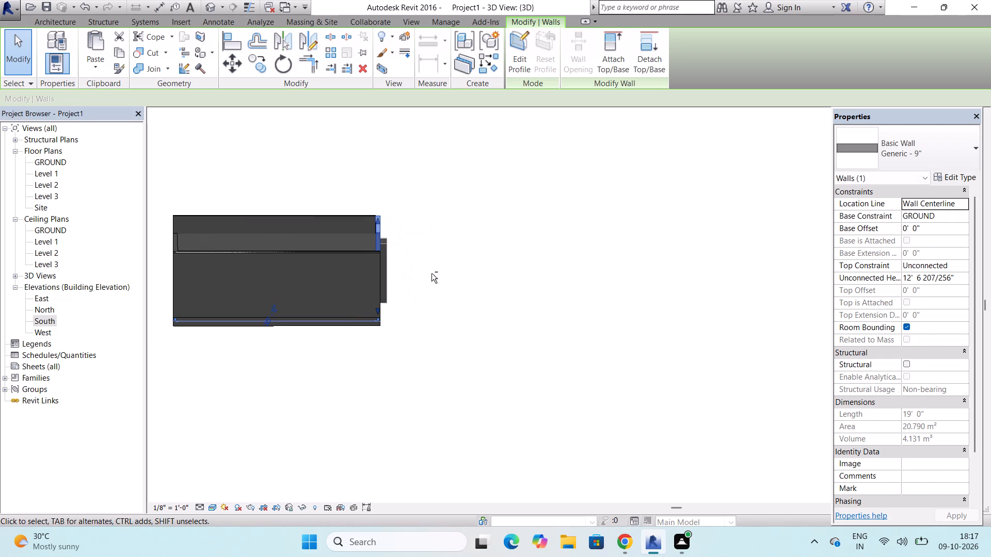
scroll(331, 260, up, 3)
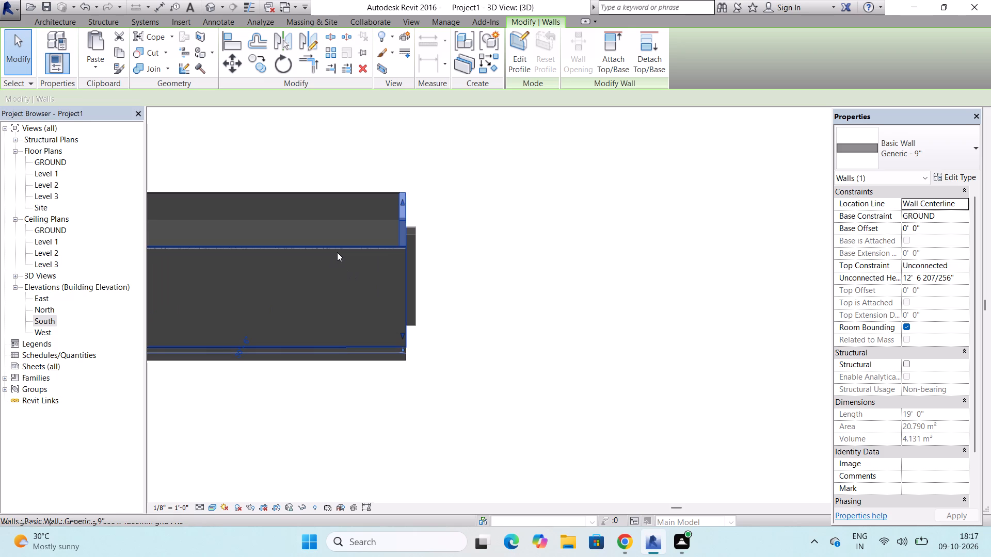
click(337, 252)
scroll(332, 252, down, 2)
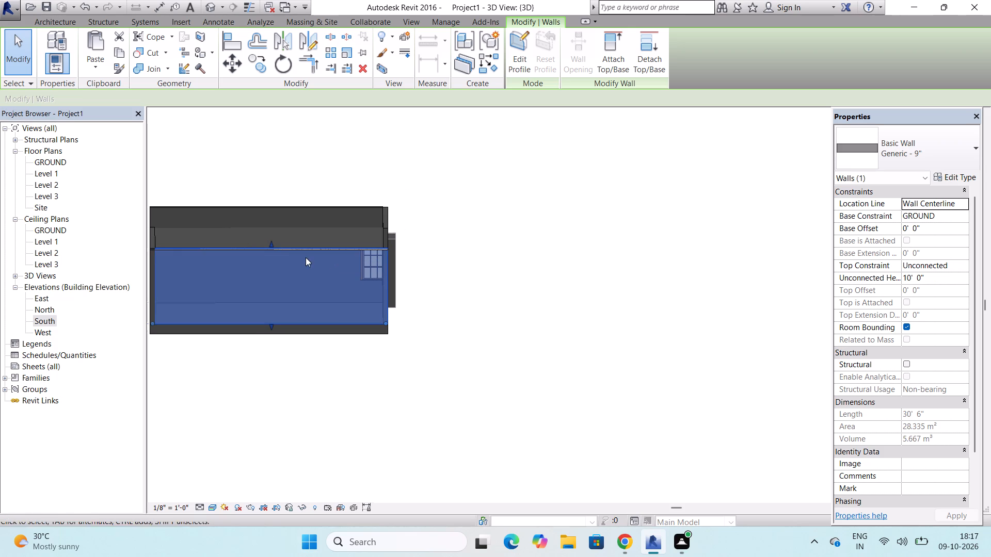
shift+middle_drag(444, 282, 466, 280)
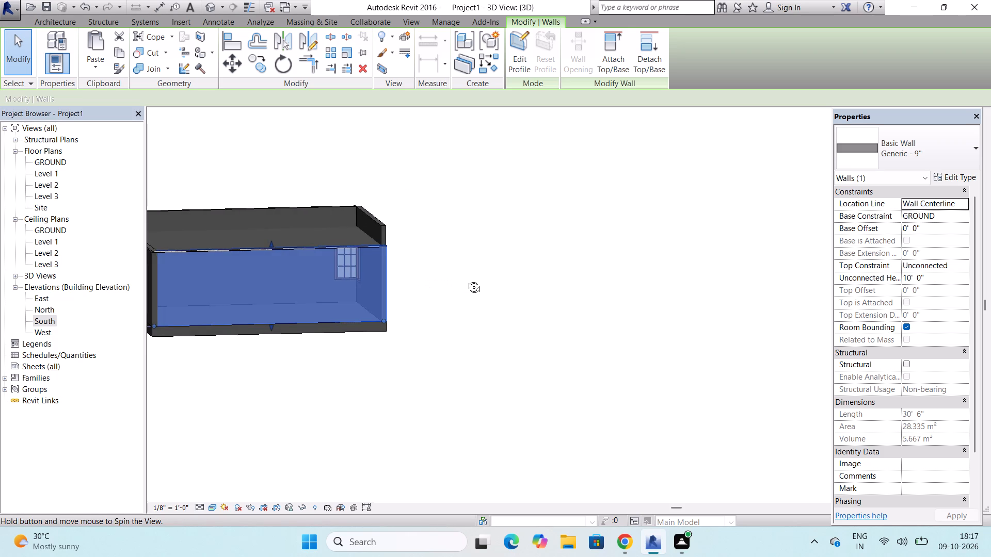
shift+middle_drag(466, 280, 466, 217)
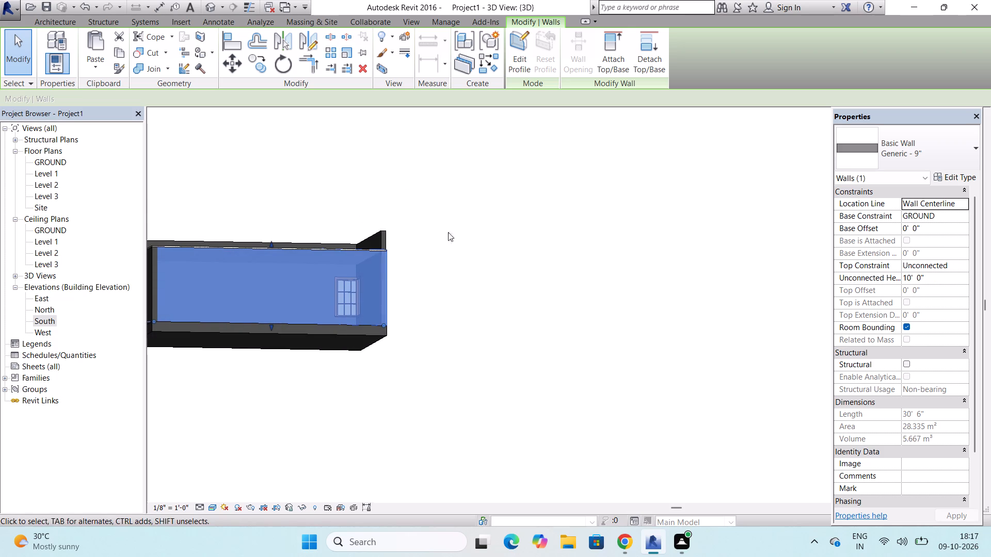
drag(270, 242, 279, 236)
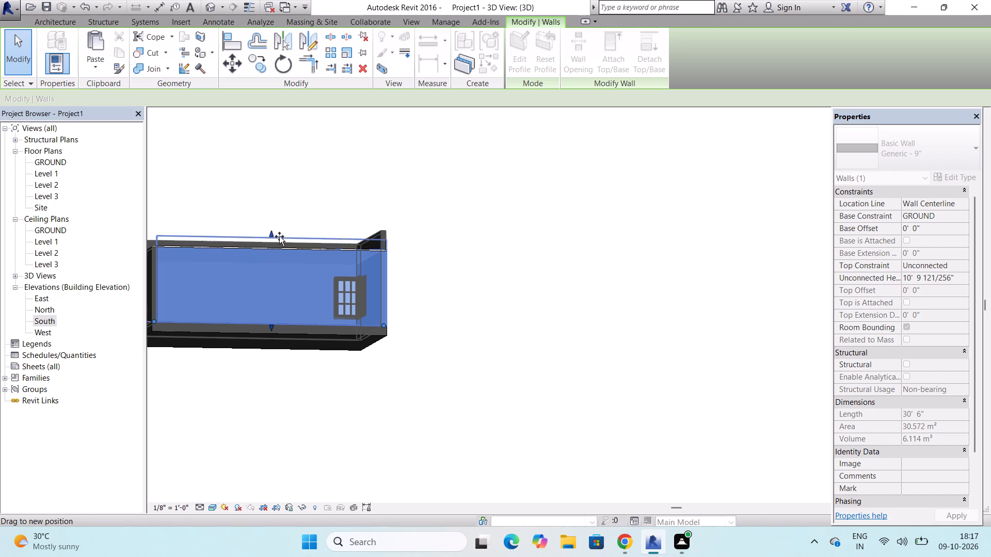
drag(279, 236, 281, 229)
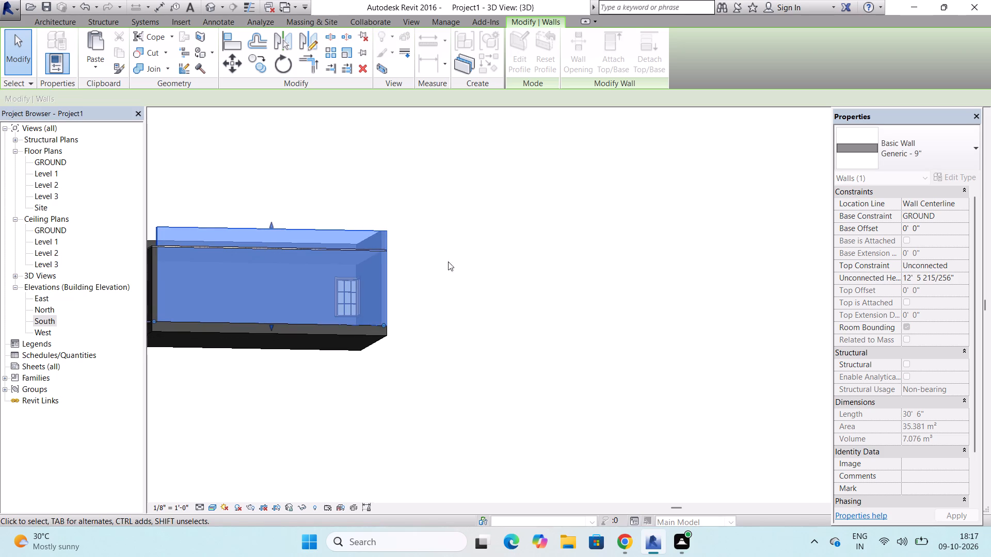
Raise the top of the remaining 19' 0" rear wall to an unconnected height of about 12' 7".
scroll(476, 257, down, 3)
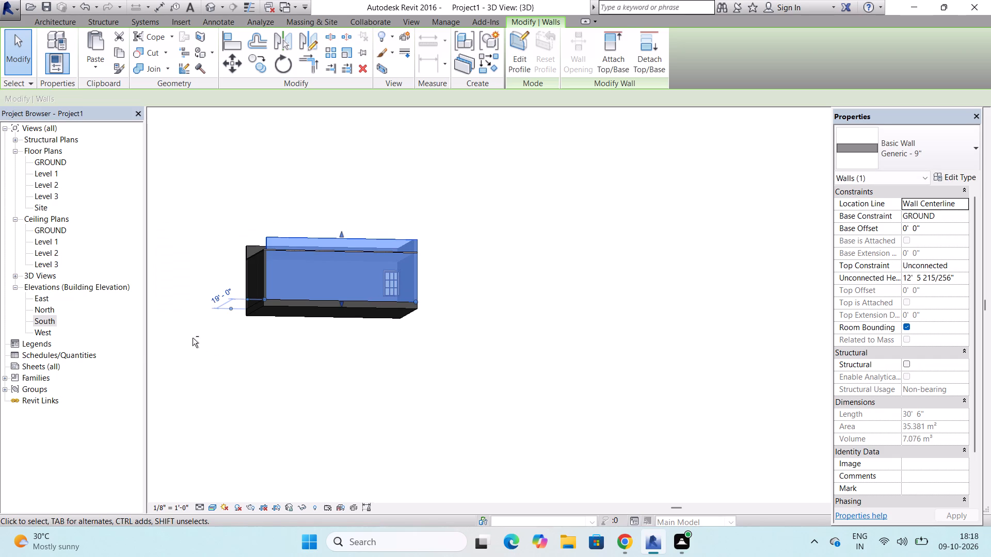
shift+middle_drag(191, 335, 349, 364)
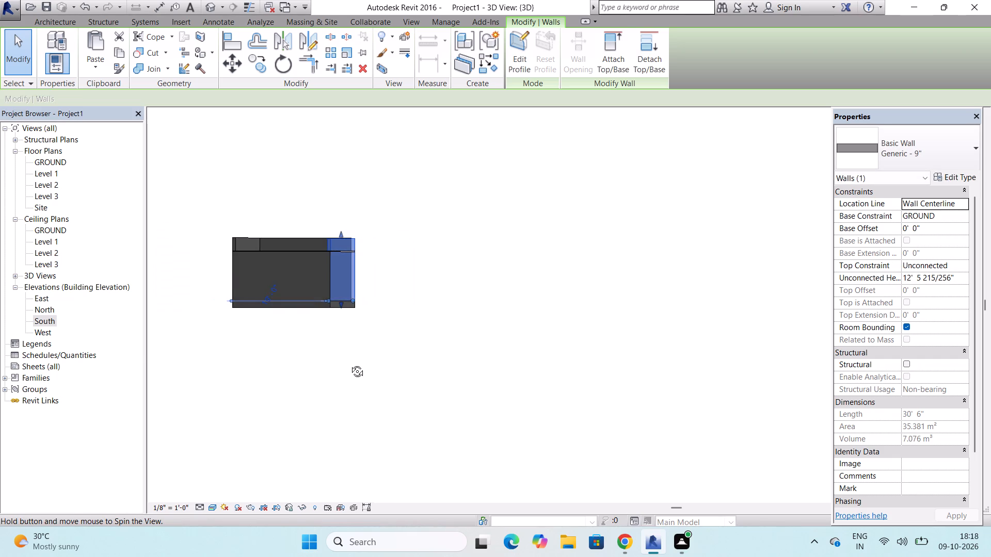
shift+middle_drag(349, 364, 354, 380)
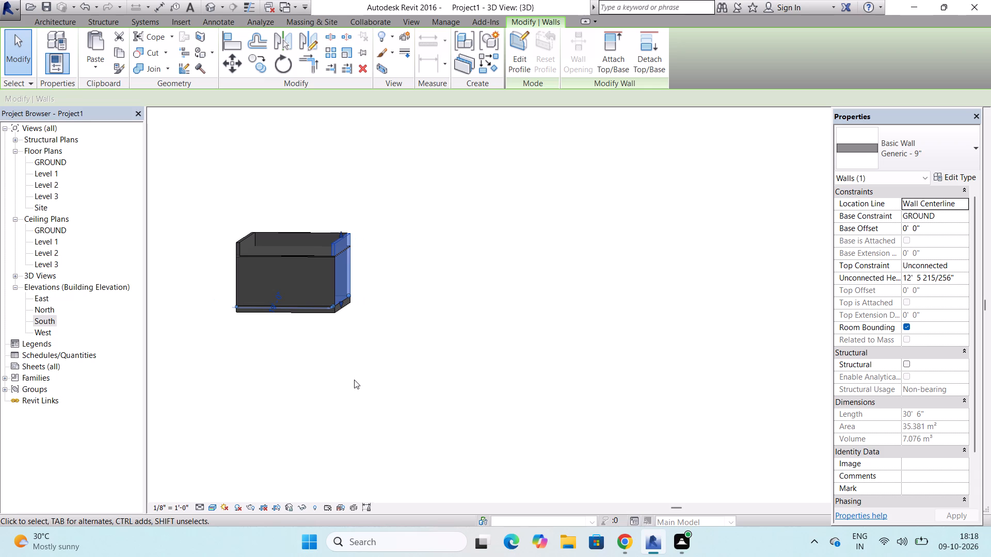
scroll(312, 266, up, 7)
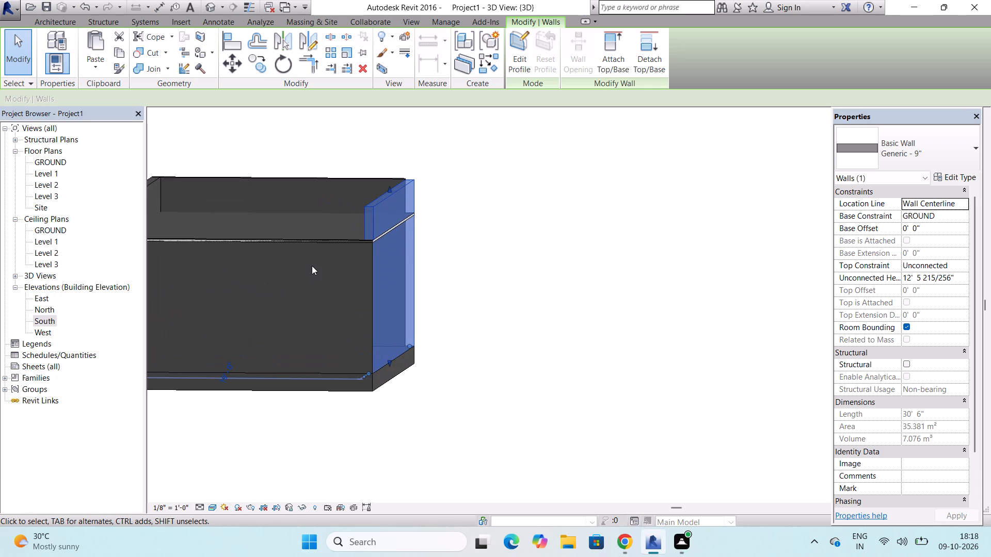
click(321, 244)
scroll(335, 271, down, 3)
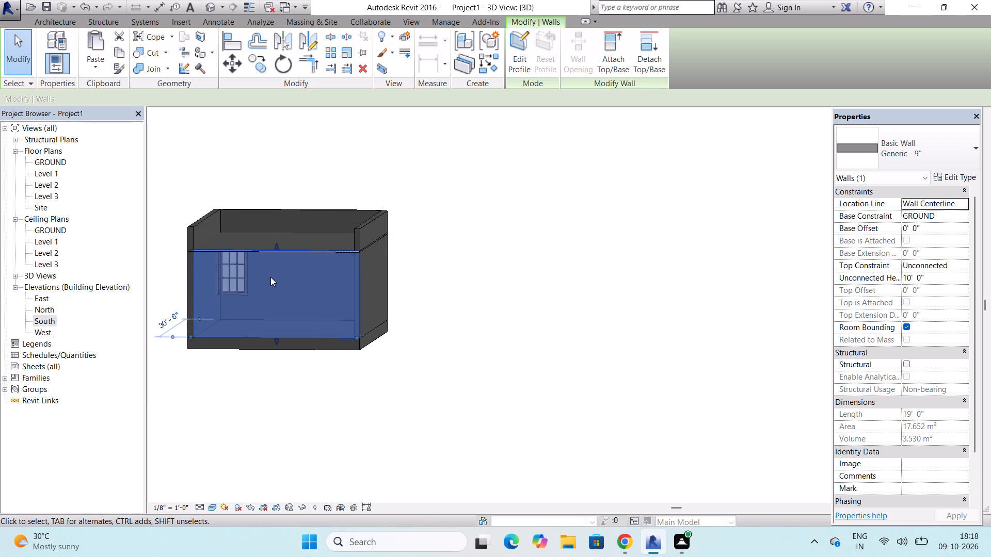
shift+middle_drag(270, 277, 304, 277)
scroll(303, 275, up, 3)
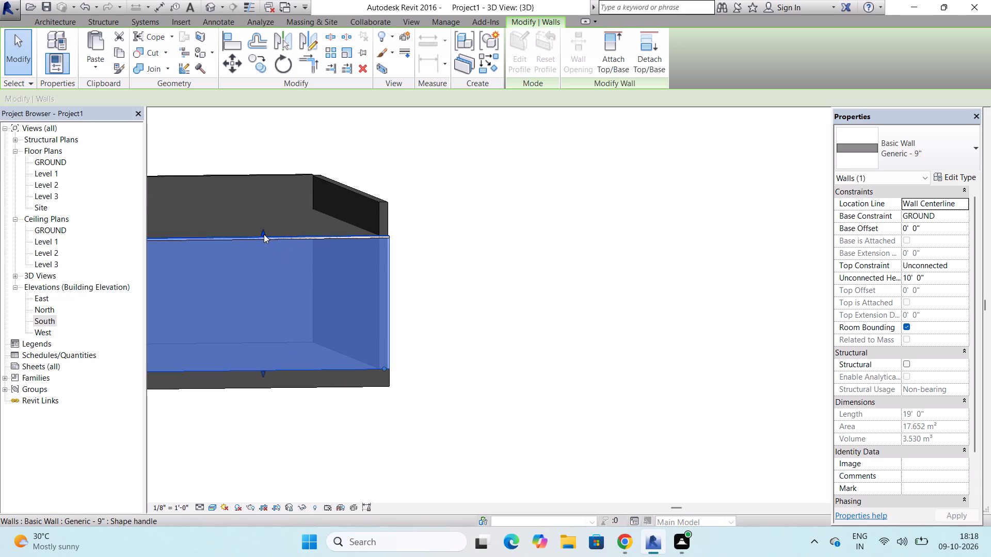
drag(264, 234, 273, 200)
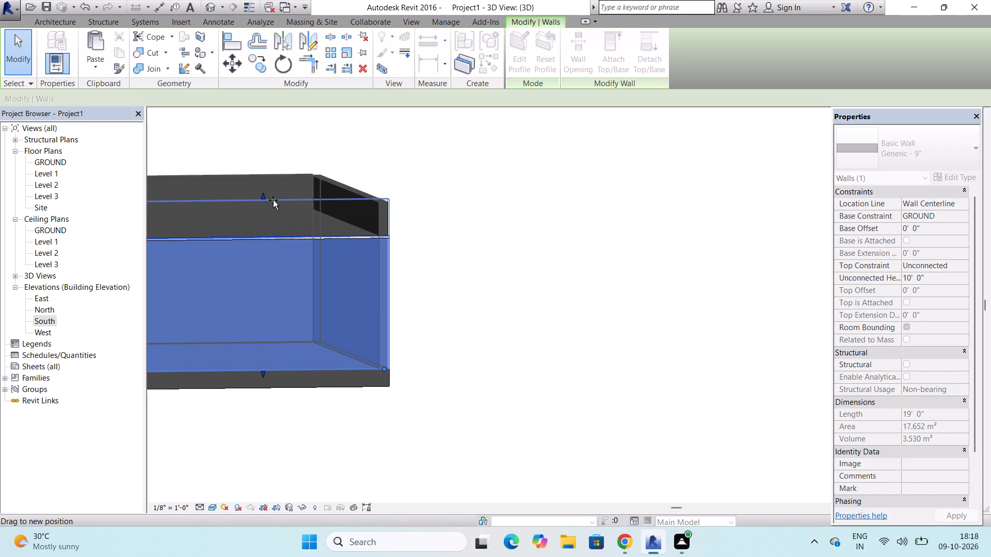
drag(273, 200, 272, 203)
Deselect the wall and examine the raised parapet walls and the corner window surround from several sides.
scroll(529, 227, down, 3)
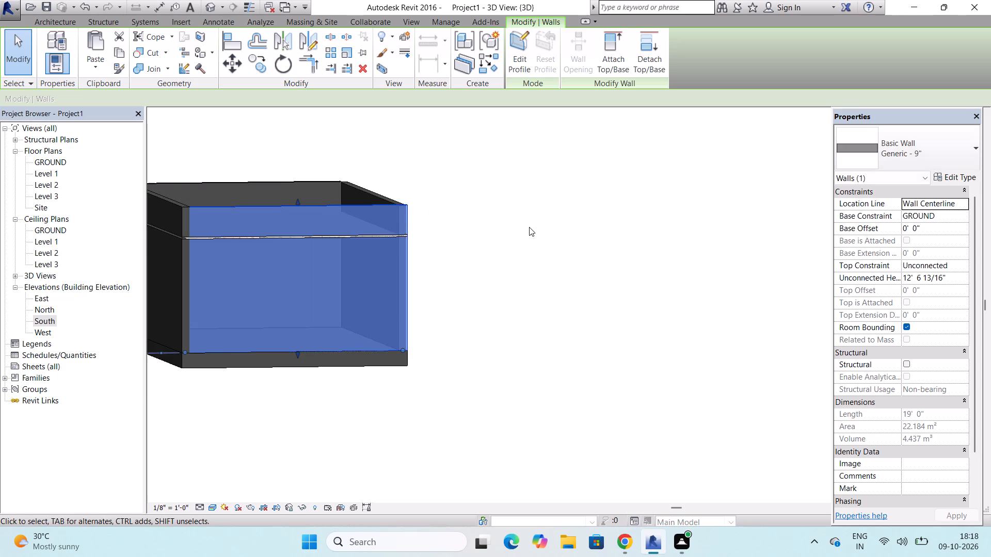
scroll(529, 227, down, 1)
shift+middle_drag(206, 299, 211, 299)
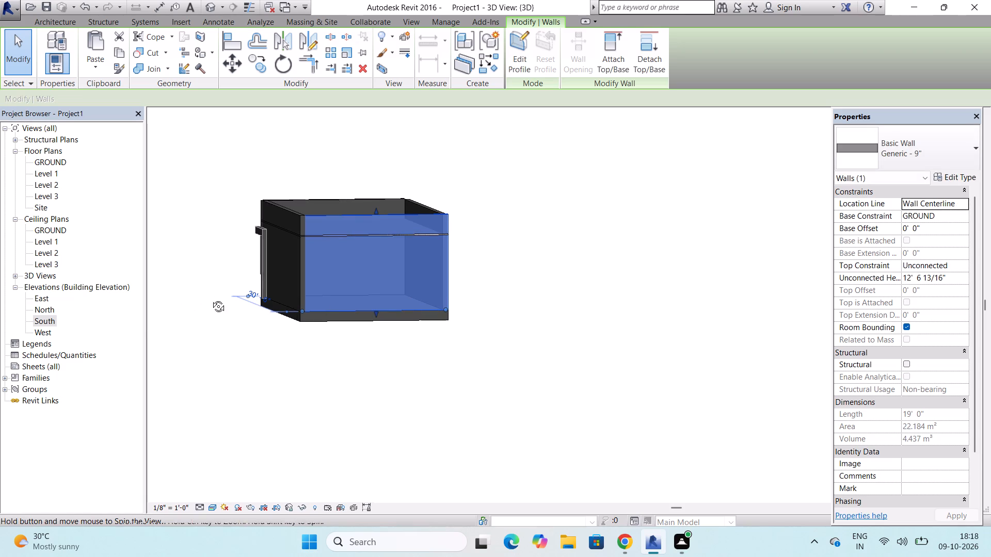
shift+middle_drag(211, 299, 506, 296)
shift+middle_drag(511, 294, 532, 293)
shift+middle_drag(532, 293, 570, 325)
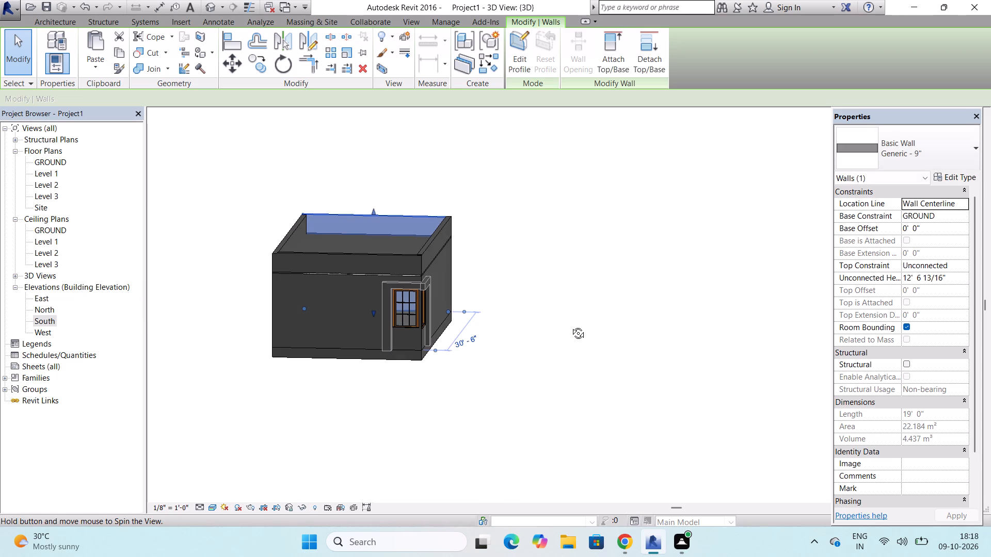
shift+middle_drag(570, 325, 572, 316)
key(Escape)
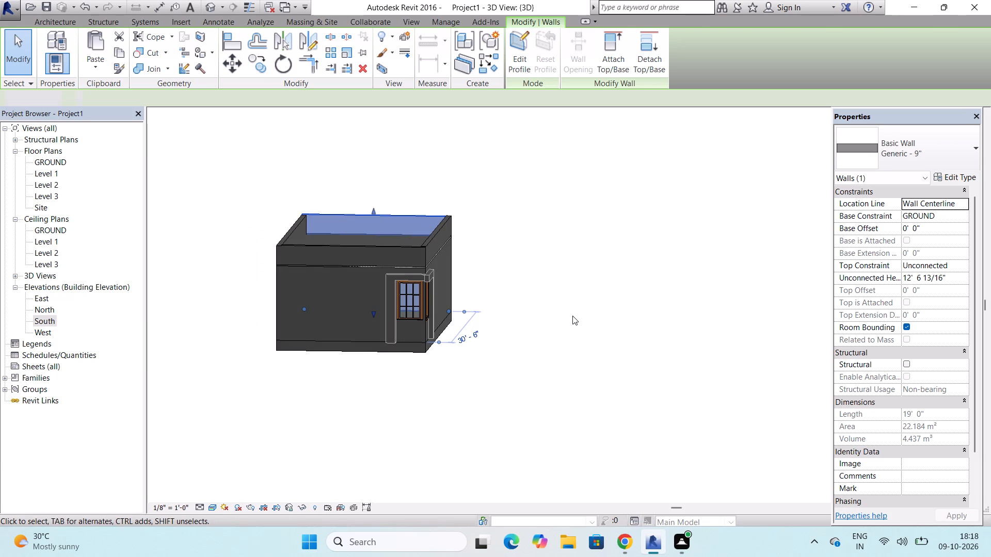
scroll(380, 287, up, 3)
scroll(380, 287, down, 2)
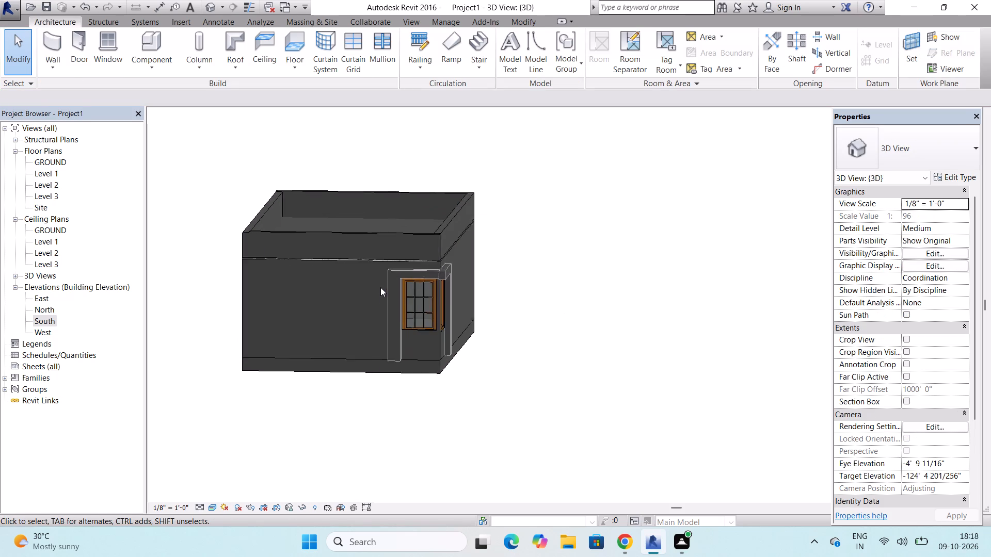
scroll(380, 287, down, 1)
shift+middle_drag(571, 277, 456, 287)
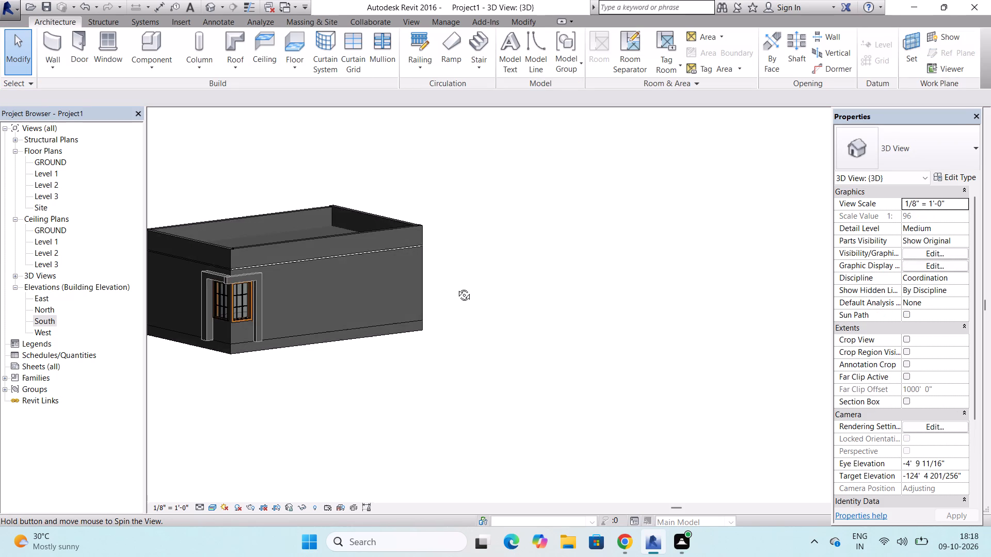
shift+middle_drag(456, 287, 407, 287)
scroll(487, 230, down, 5)
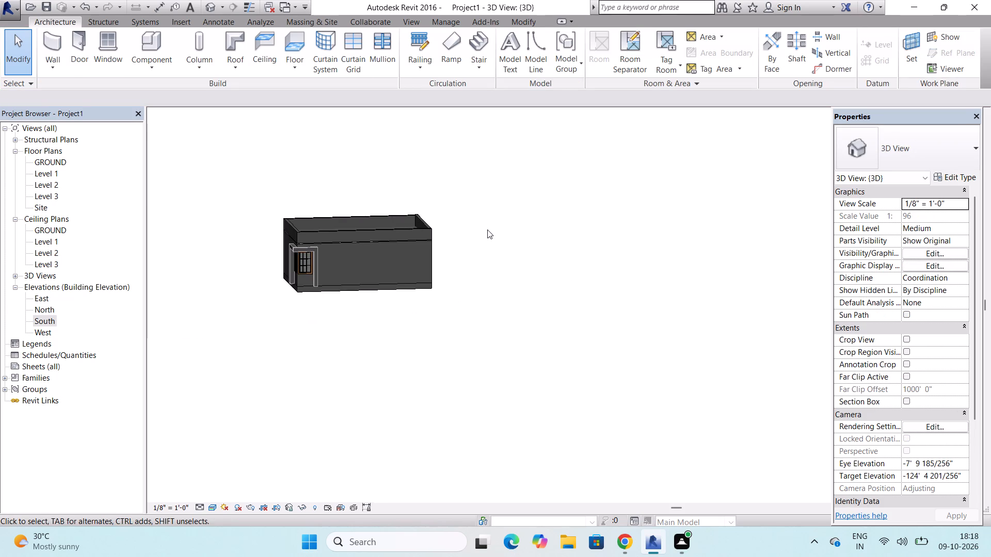
scroll(346, 234, up, 8)
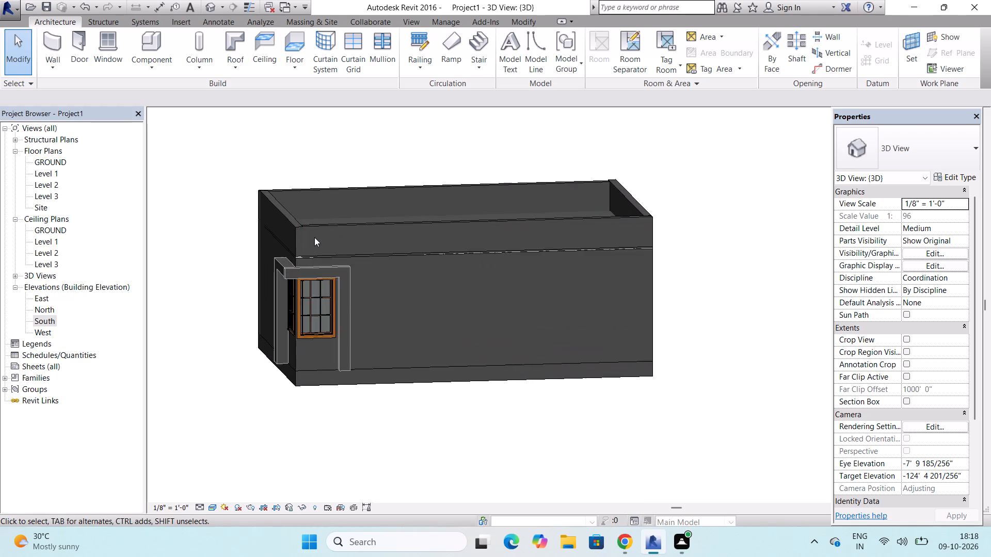
scroll(314, 237, up, 2)
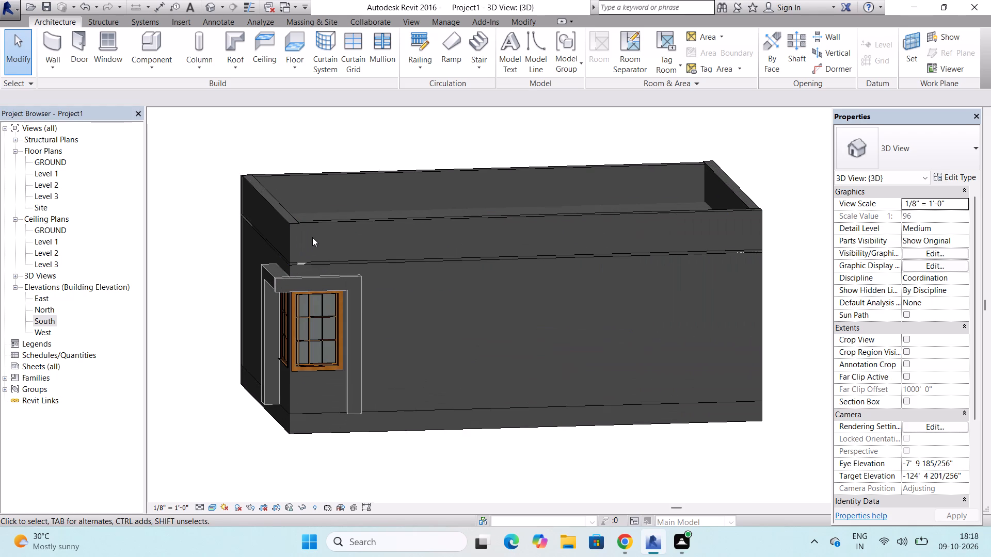
Create a new in-place model in the Walls family category, accepting the suggested name.
click(163, 60)
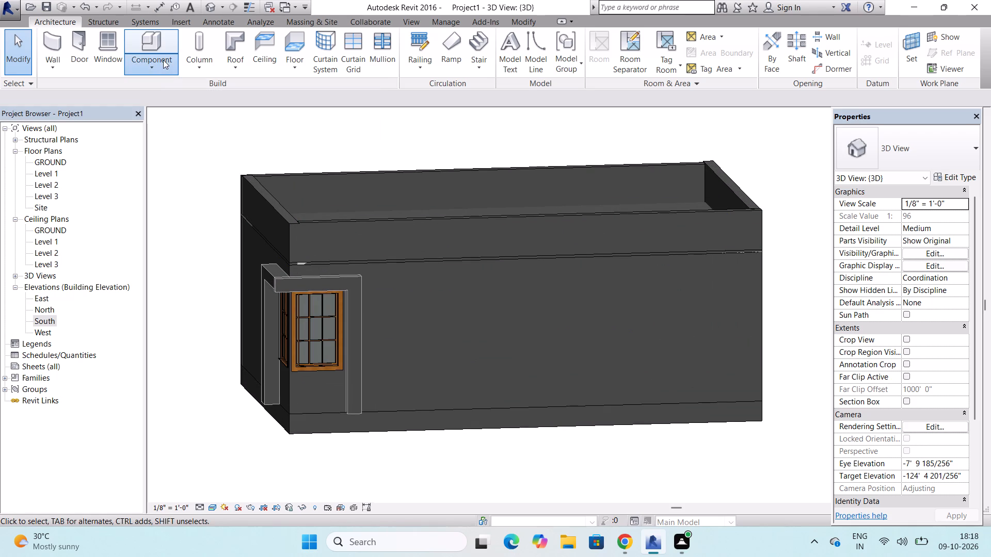
click(152, 118)
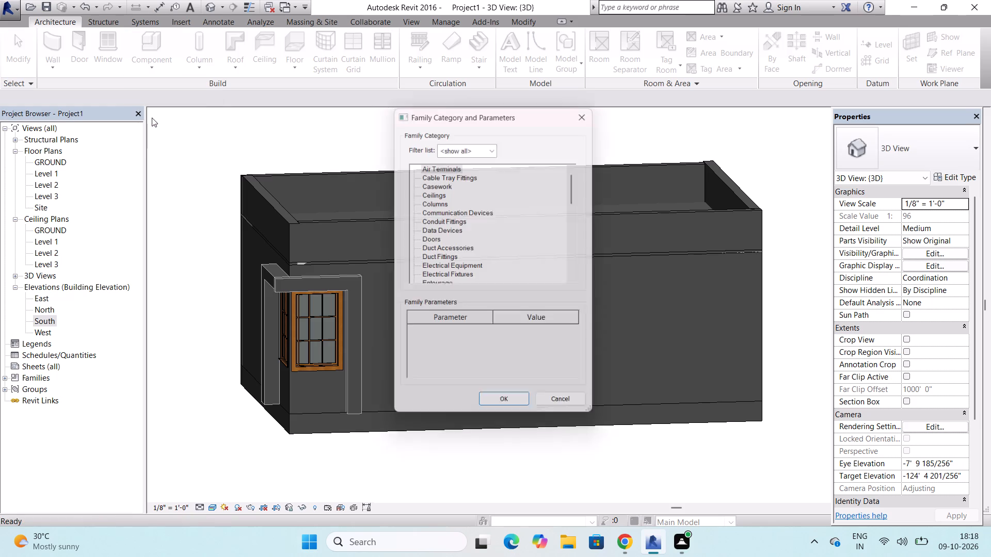
scroll(458, 226, down, 20)
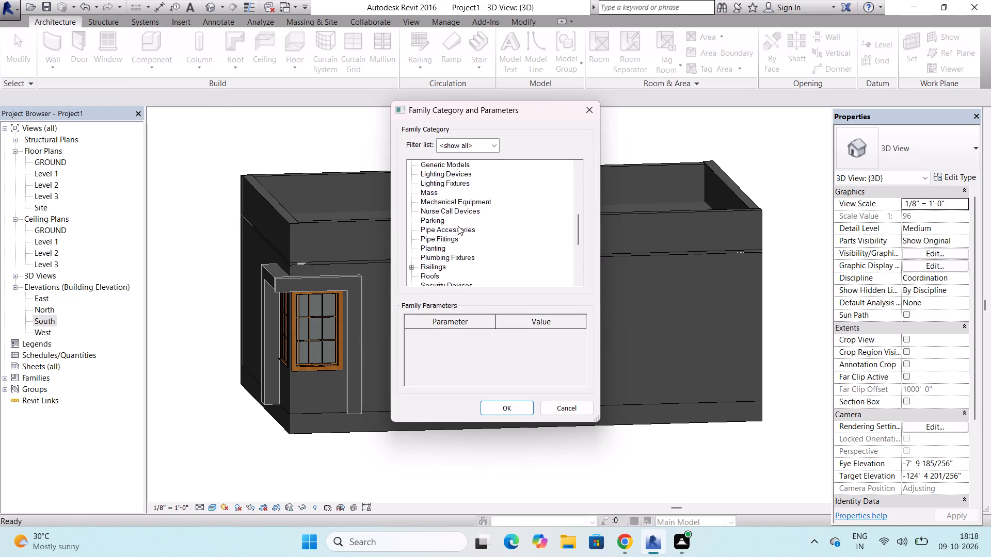
scroll(458, 226, down, 18)
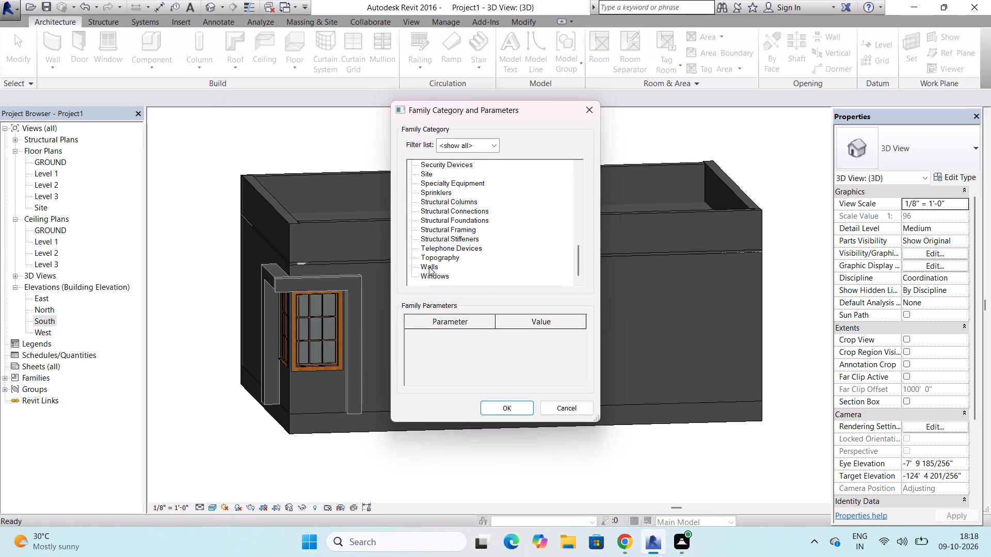
click(430, 265)
click(516, 404)
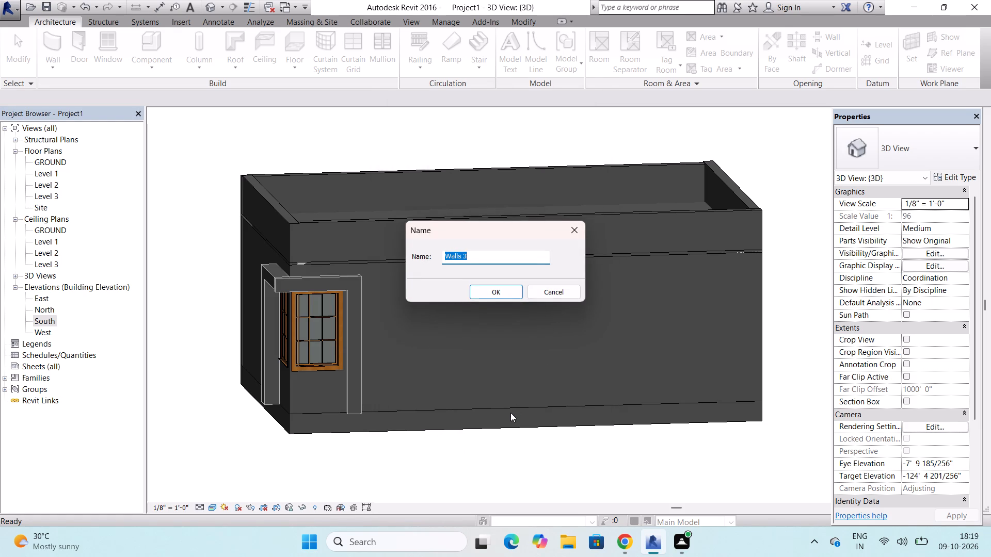
click(510, 290)
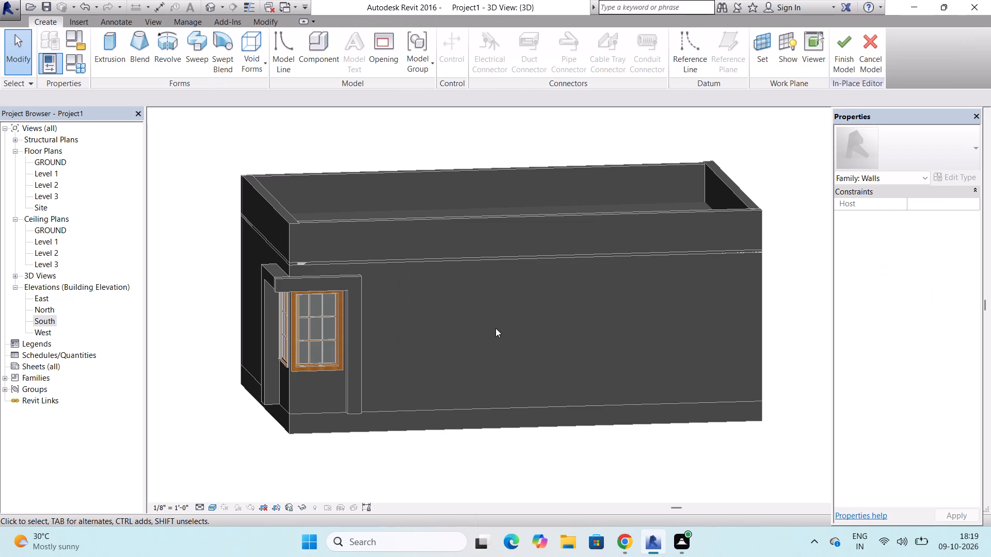
Start a solid extrusion in the in-place model and set its work plane by picking the long wall's face beside the corner window.
click(105, 44)
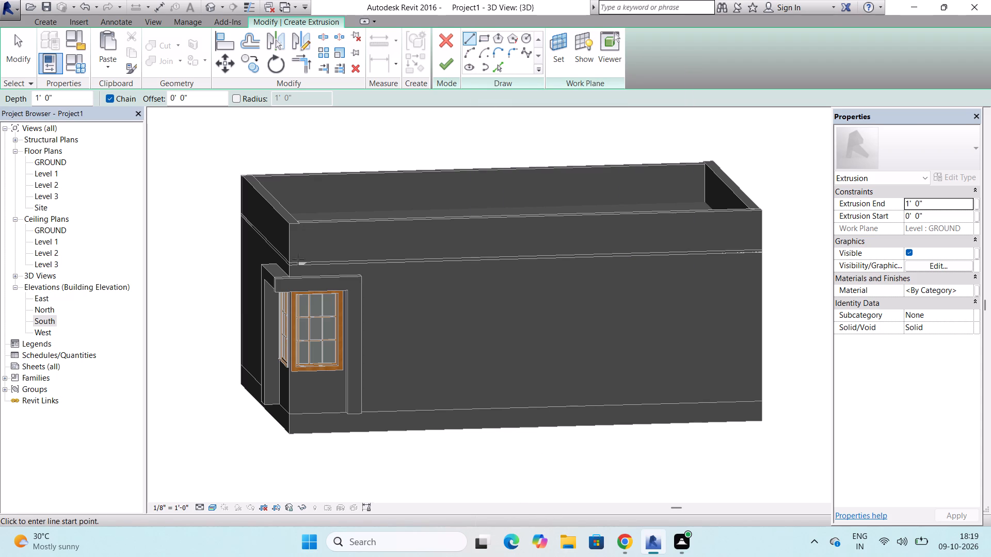
scroll(297, 263, up, 10)
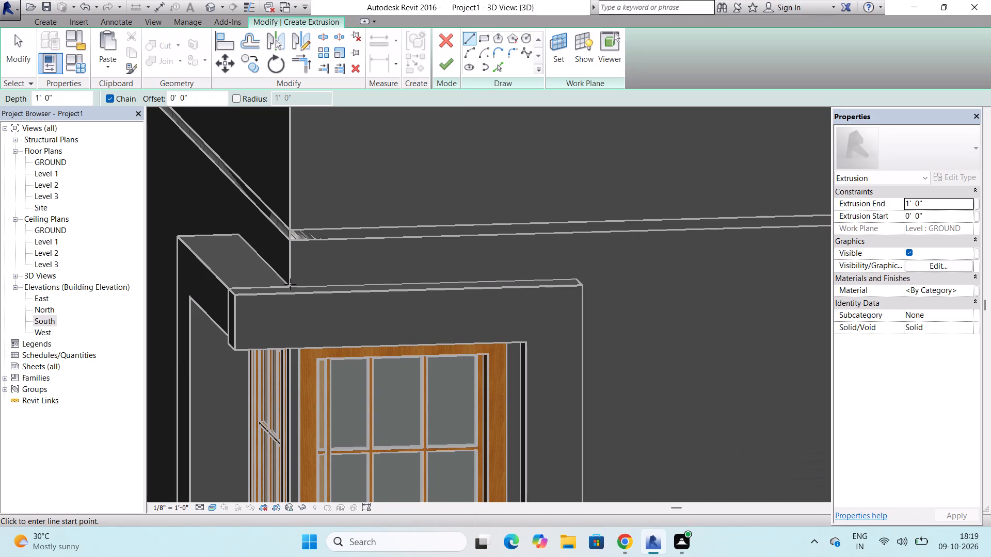
click(290, 284)
scroll(290, 284, down, 6)
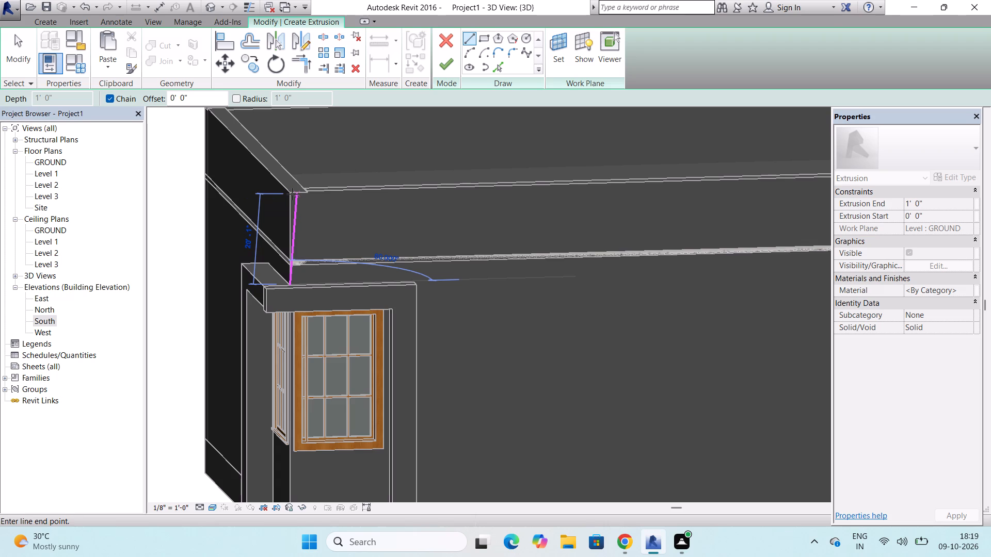
scroll(292, 194, up, 2)
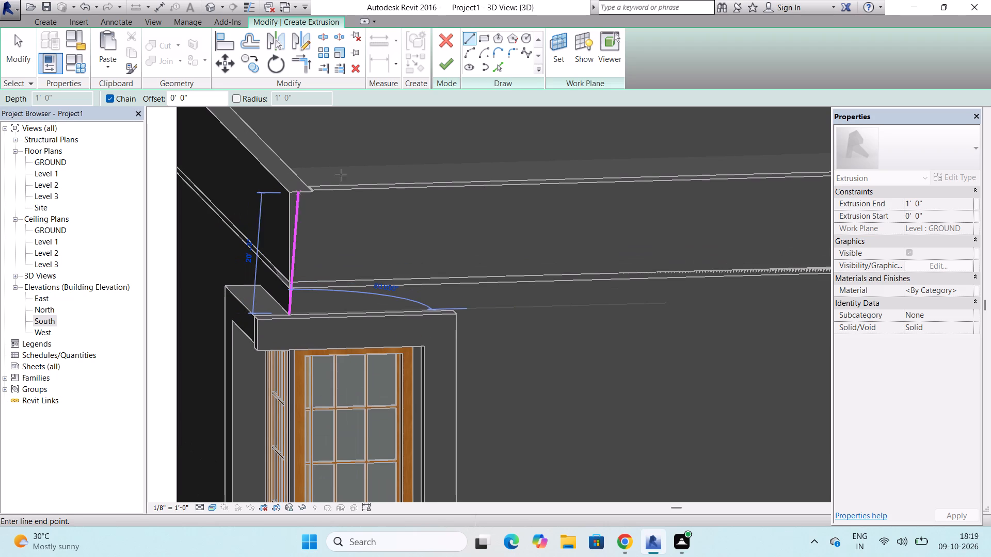
click(557, 48)
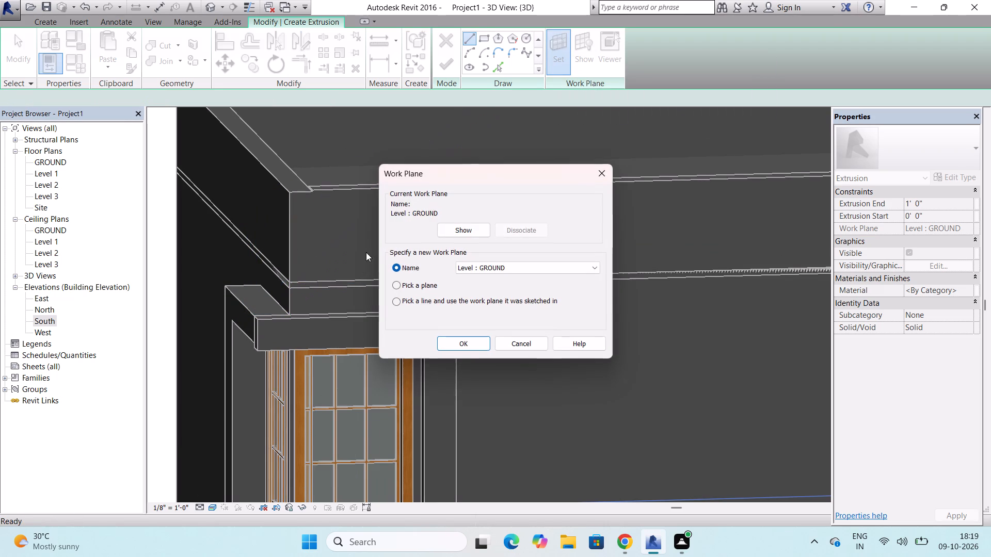
click(394, 283)
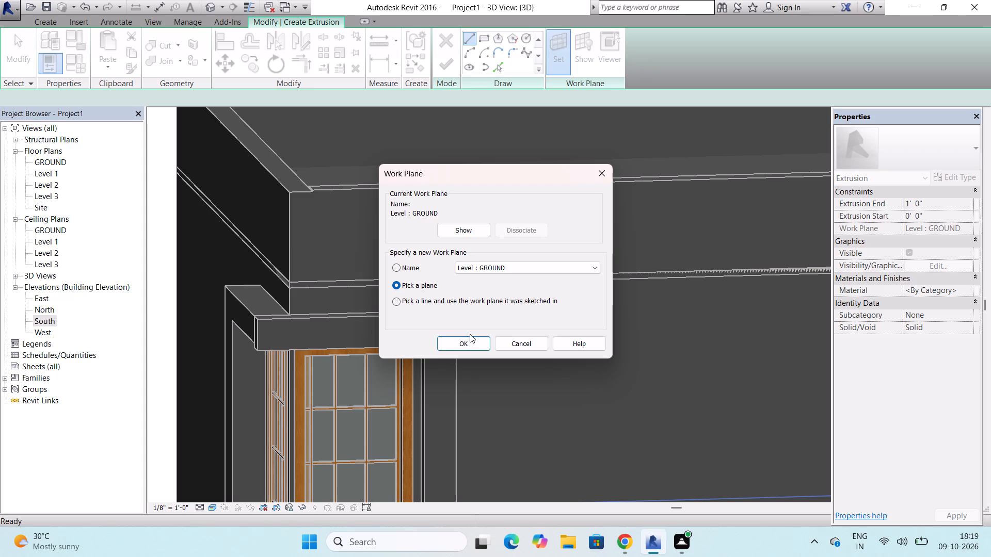
click(469, 341)
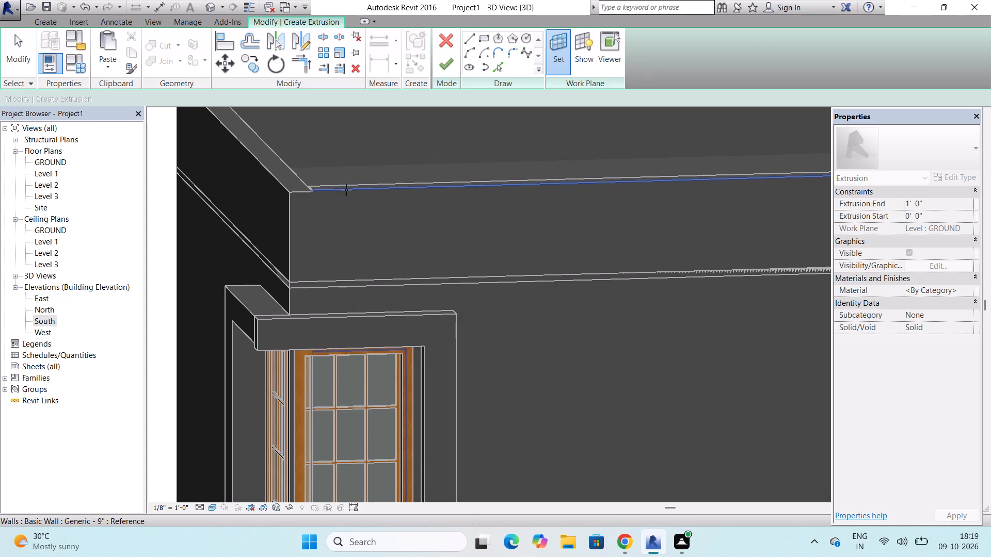
scroll(346, 188, down, 3)
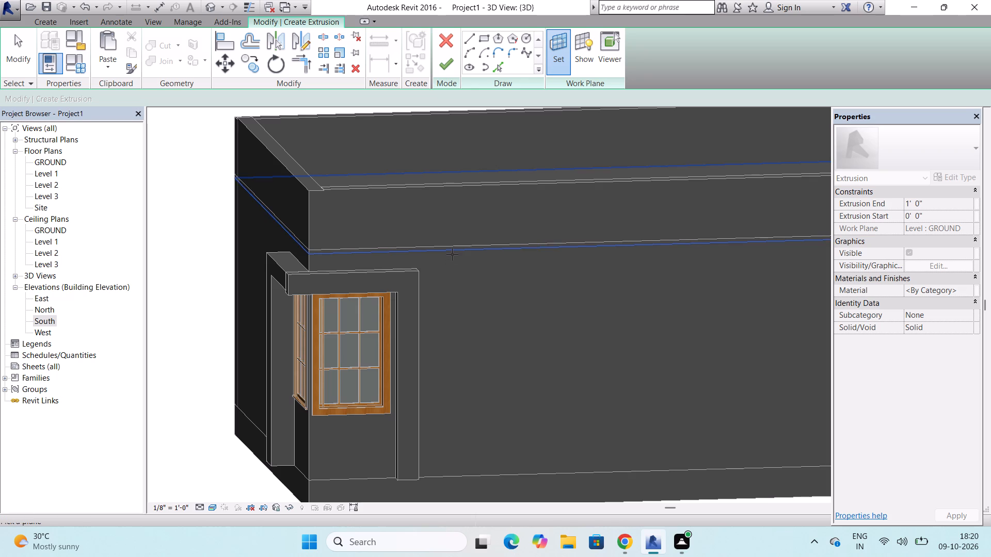
click(445, 189)
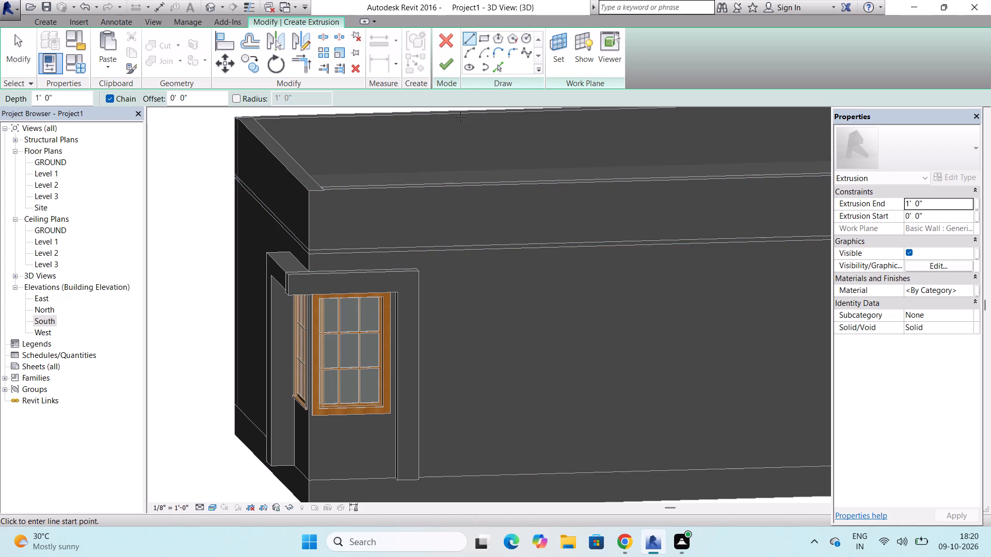
Sketch the profile from the parapet's top corner about 12' 6" along the wall, down to the floor line, and back to the window surround.
click(471, 38)
scroll(324, 190, up, 6)
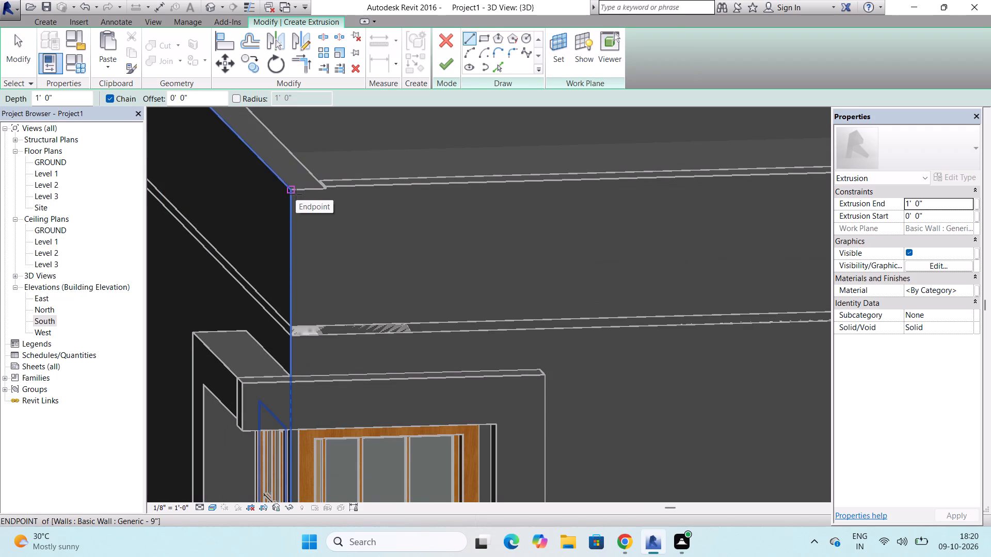
click(296, 194)
scroll(296, 194, down, 8)
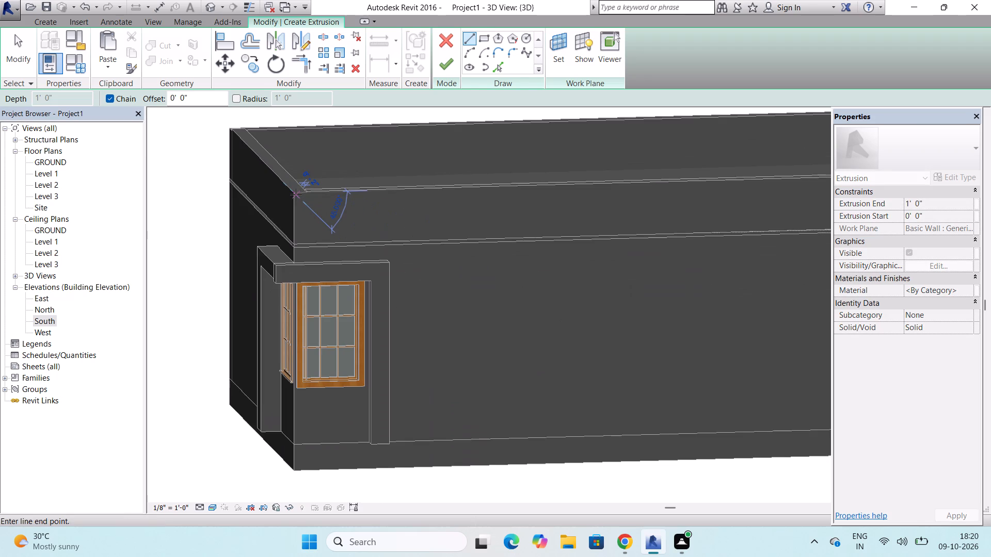
scroll(296, 194, down, 2)
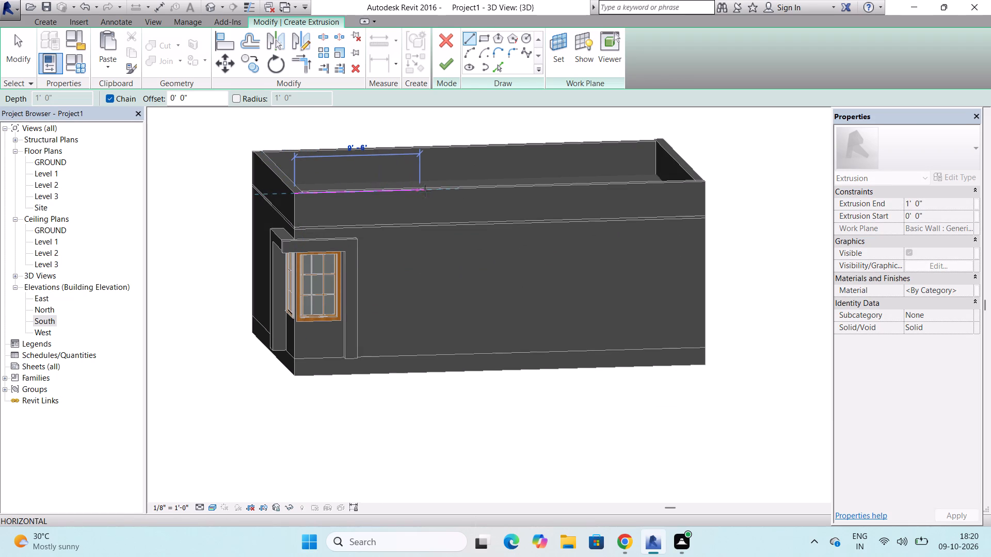
click(458, 192)
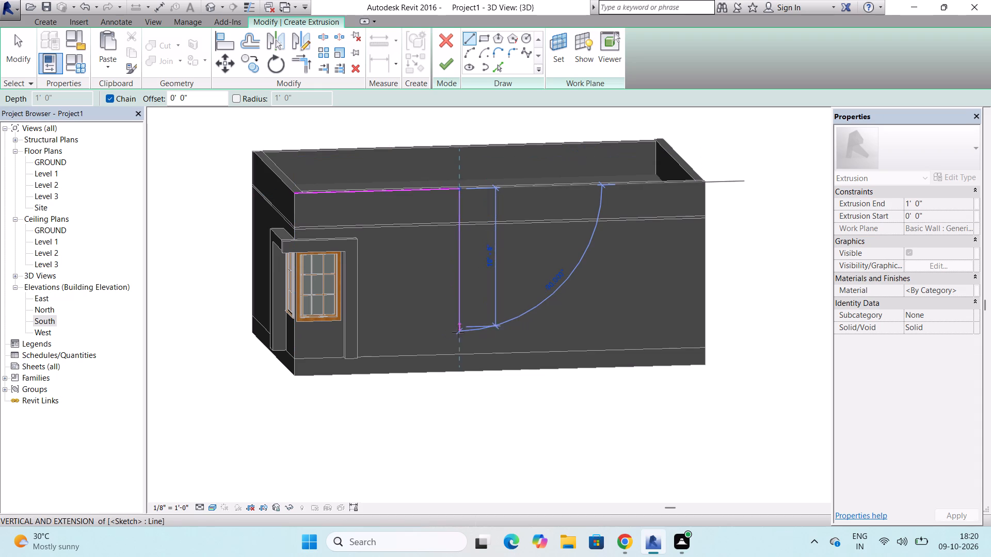
click(461, 354)
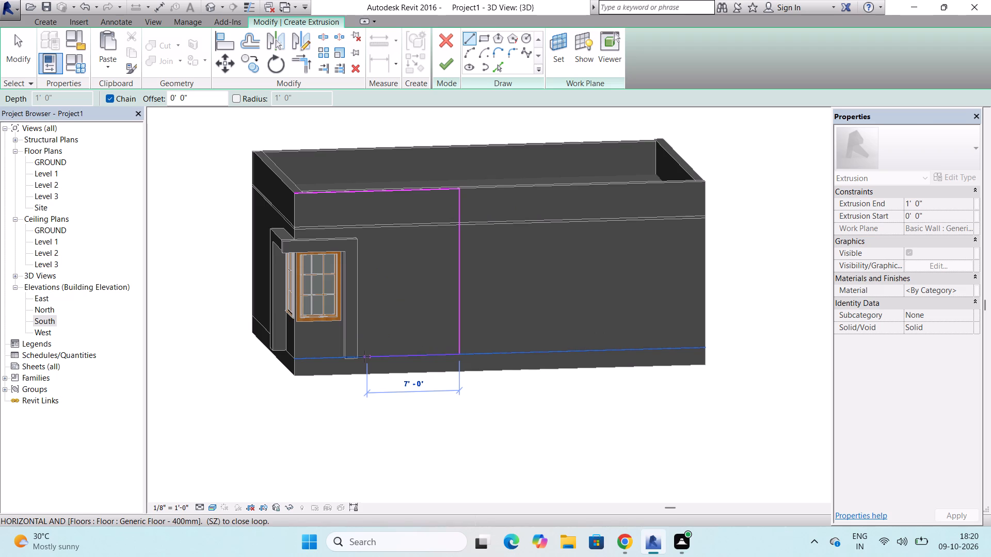
scroll(364, 356, up, 8)
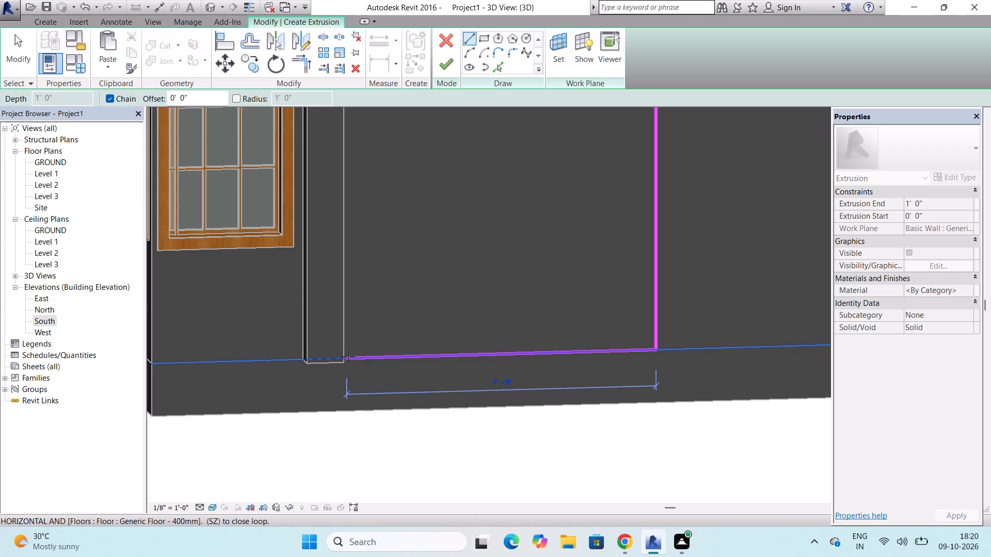
click(347, 356)
Close the profile up the surround's side, about 4' 10" across its top and up to the parapet corner, and finish the extrusion 1' 0" deep.
scroll(347, 356, down, 8)
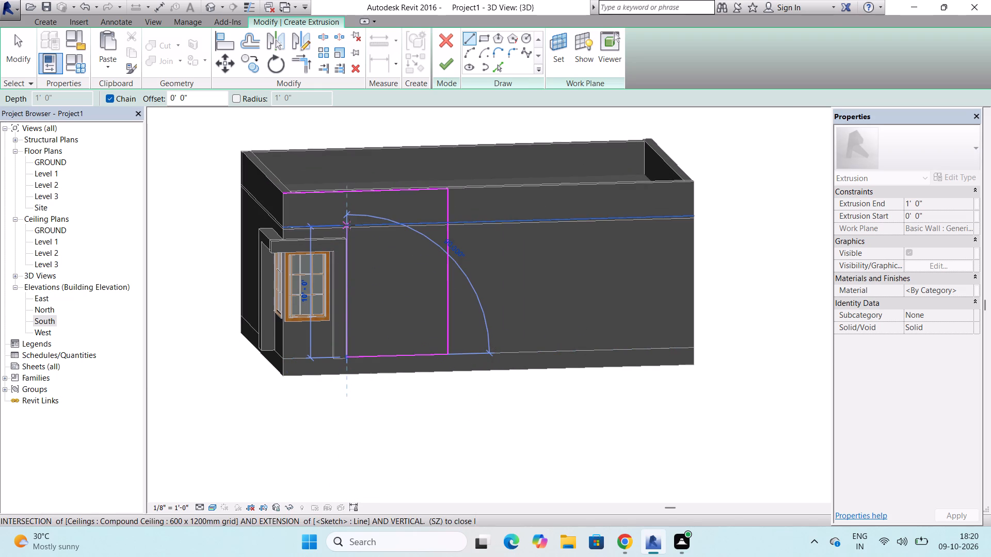
scroll(349, 225, up, 7)
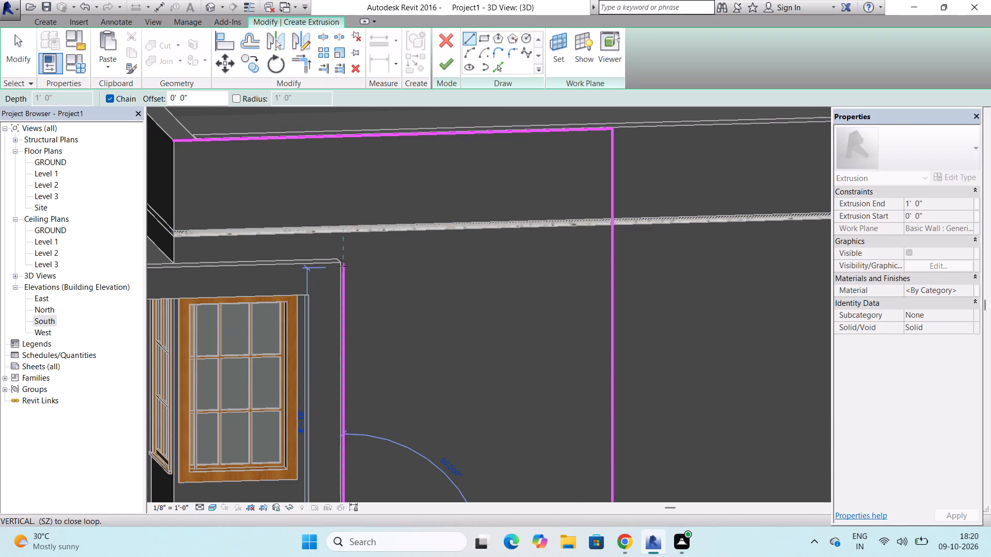
click(342, 254)
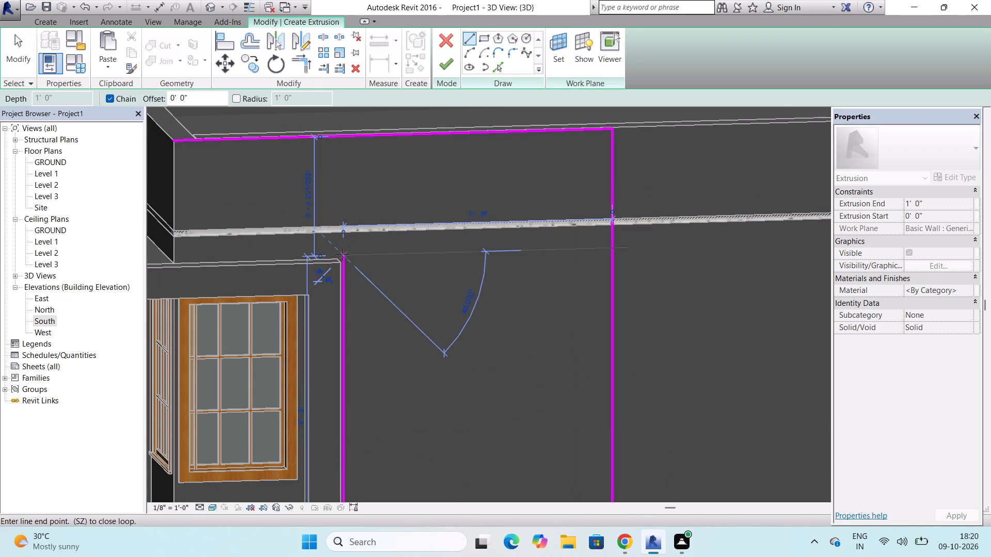
scroll(342, 254, down, 3)
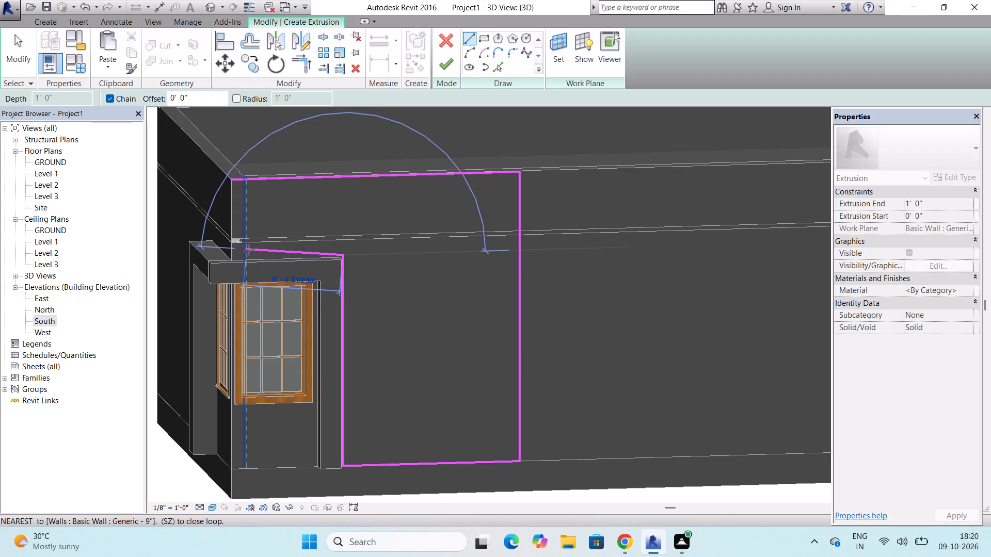
scroll(237, 255, up, 5)
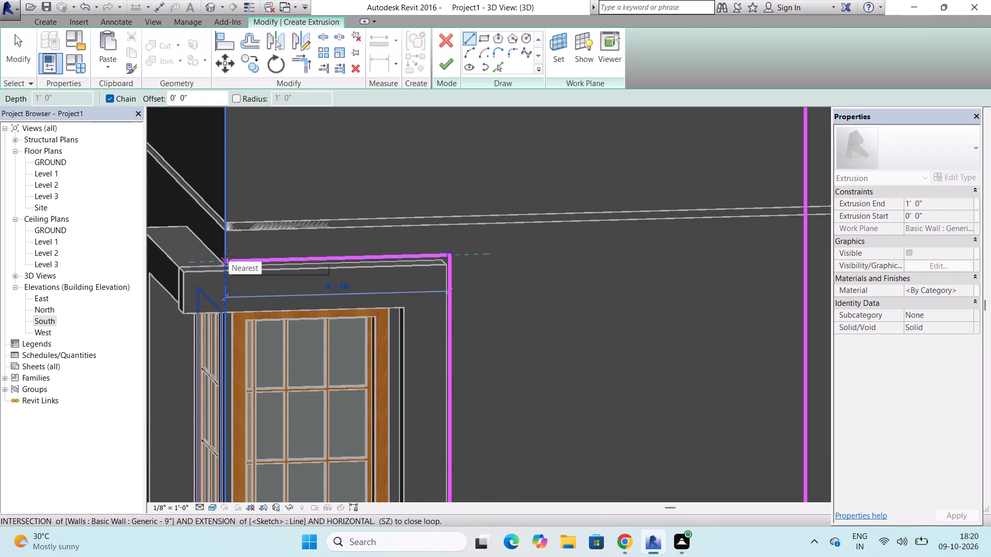
click(229, 256)
scroll(229, 256, down, 4)
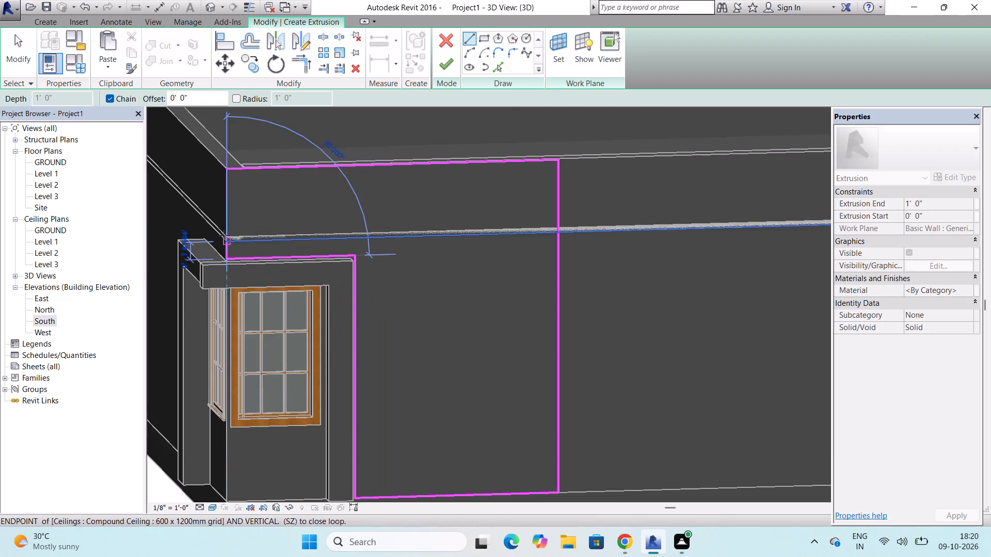
click(230, 171)
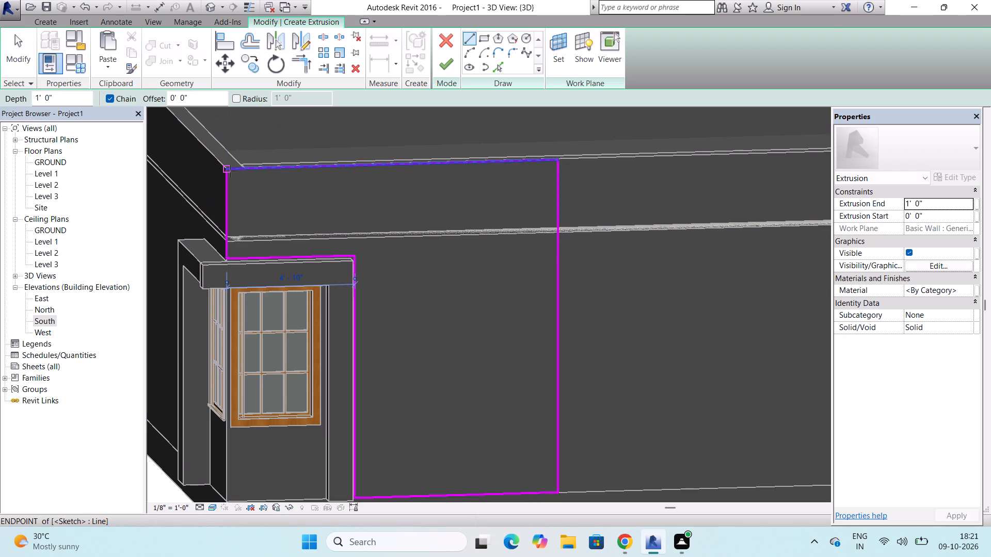
click(437, 62)
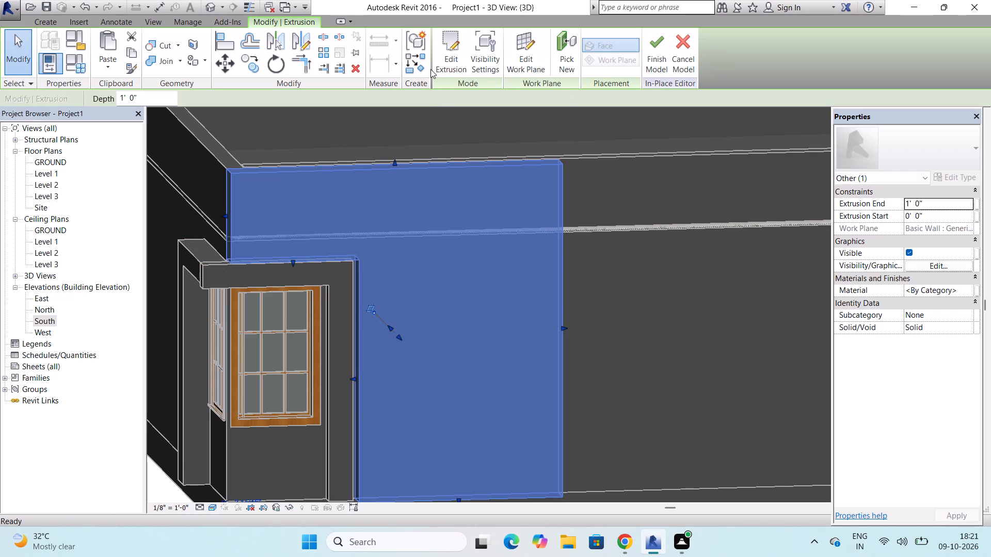
Examine the new extrusion and how it meets the corner window surround, up close and from a lower angle.
scroll(430, 69, down, 5)
scroll(392, 162, down, 7)
scroll(387, 168, up, 2)
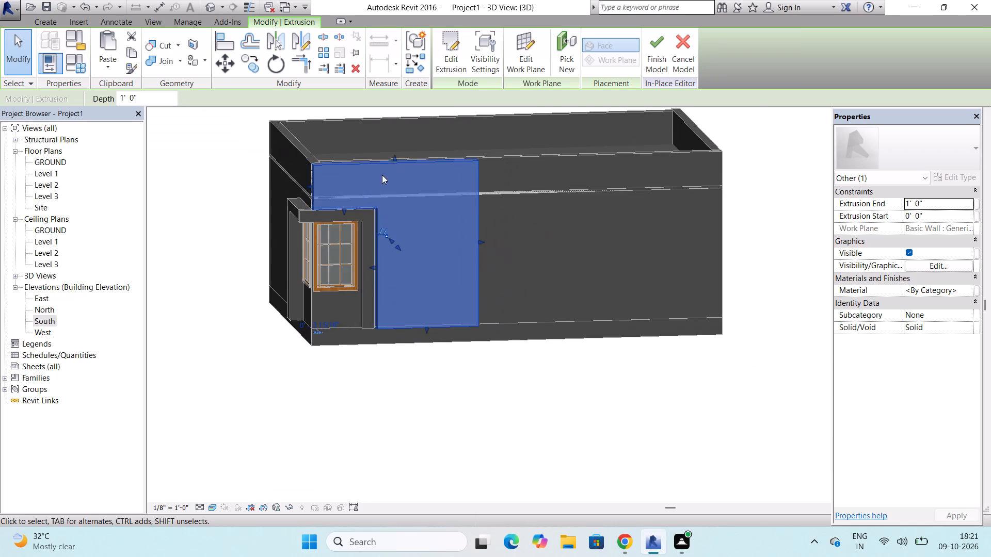
scroll(382, 175, up, 5)
scroll(346, 214, up, 9)
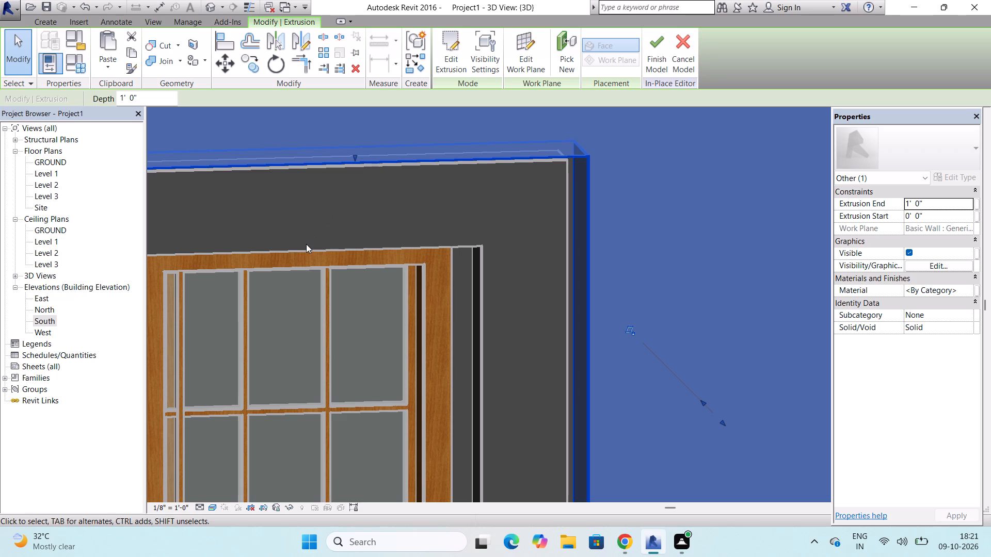
shift+middle_click(337, 238)
shift+middle_drag(337, 238, 337, 228)
shift+middle_click(337, 227)
shift+middle_drag(337, 224, 338, 182)
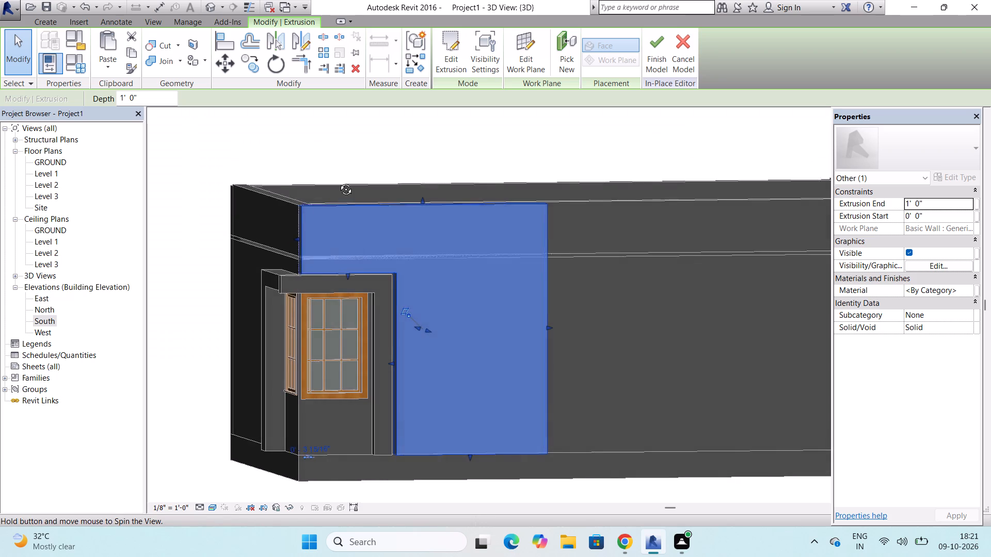
shift+middle_drag(338, 182, 338, 188)
shift+middle_drag(338, 185, 338, 170)
shift+middle_drag(338, 170, 338, 161)
shift+middle_click(338, 160)
shift+middle_click(338, 158)
shift+middle_click(338, 158)
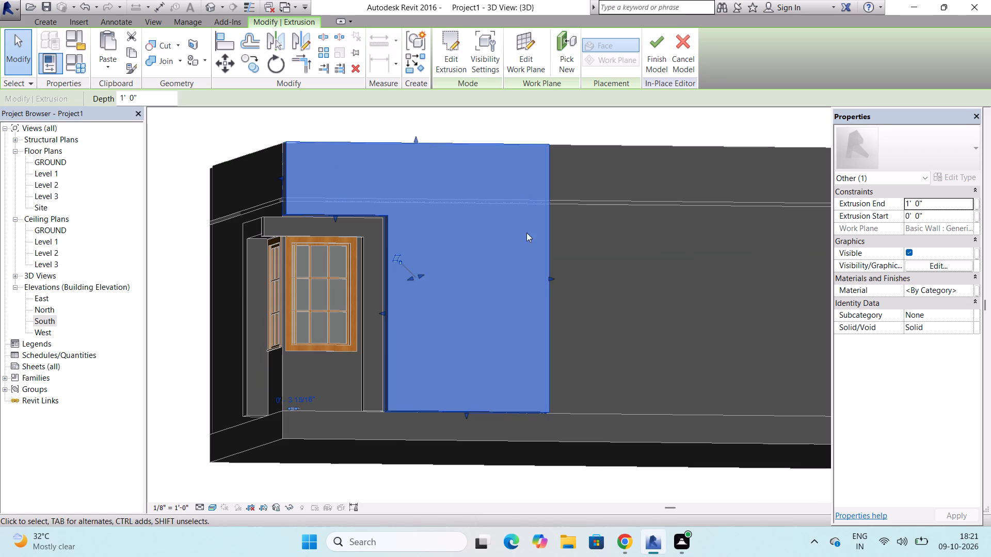
Narrow the extrusion by pulling its far vertical side back toward the window, and deselect it.
drag(551, 277, 536, 277)
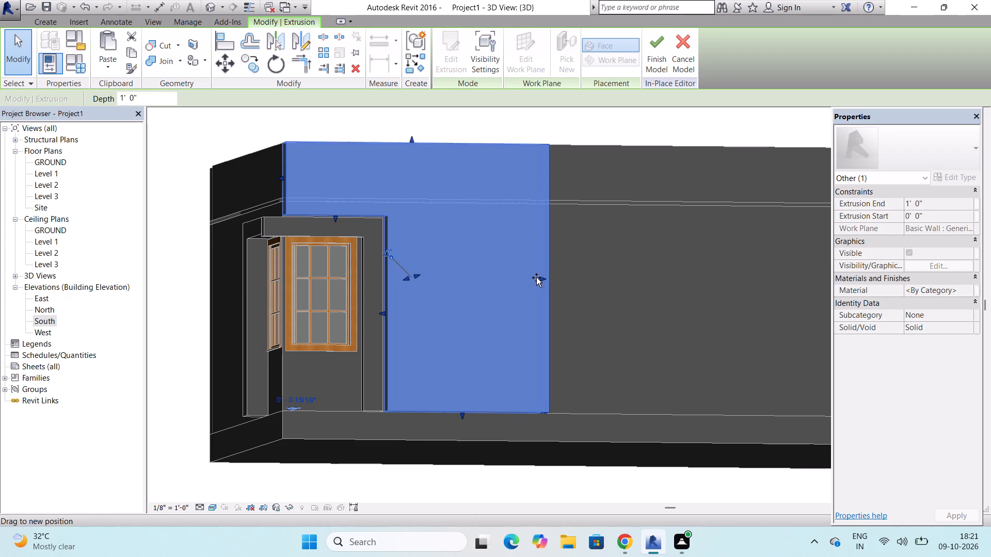
drag(536, 277, 481, 282)
scroll(479, 283, down, 4)
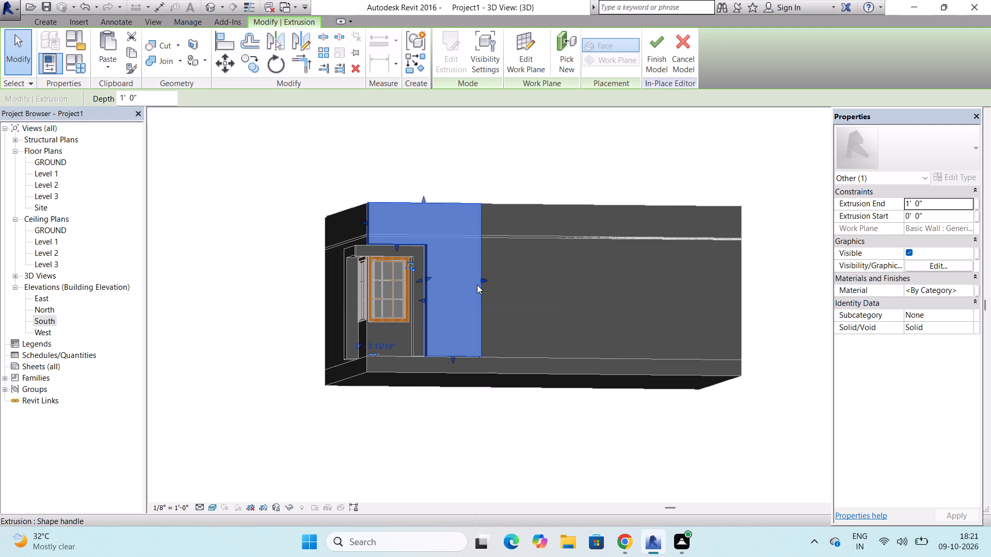
key(Escape)
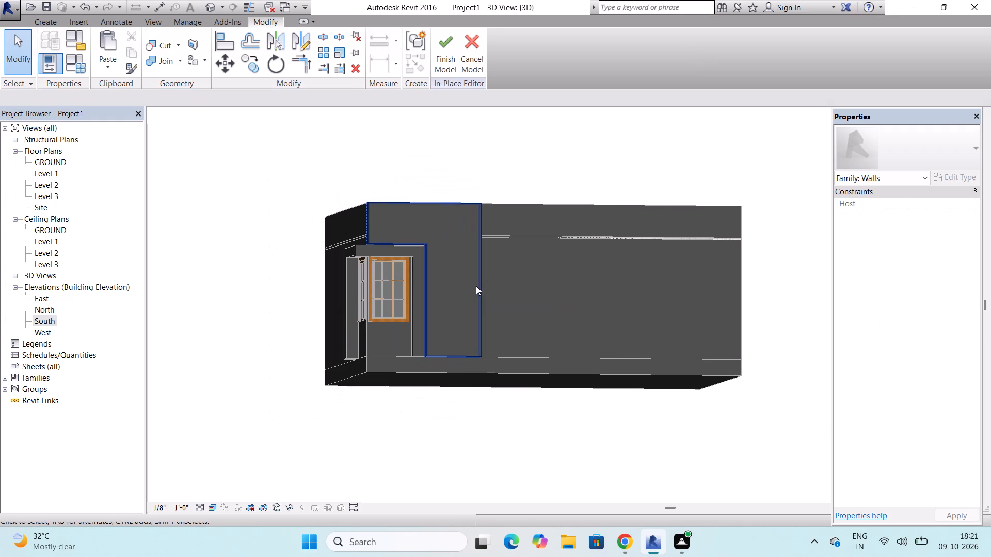
Select the narrowed extrusion, examine its projection from the wall at different angles, and deselect it.
click(476, 286)
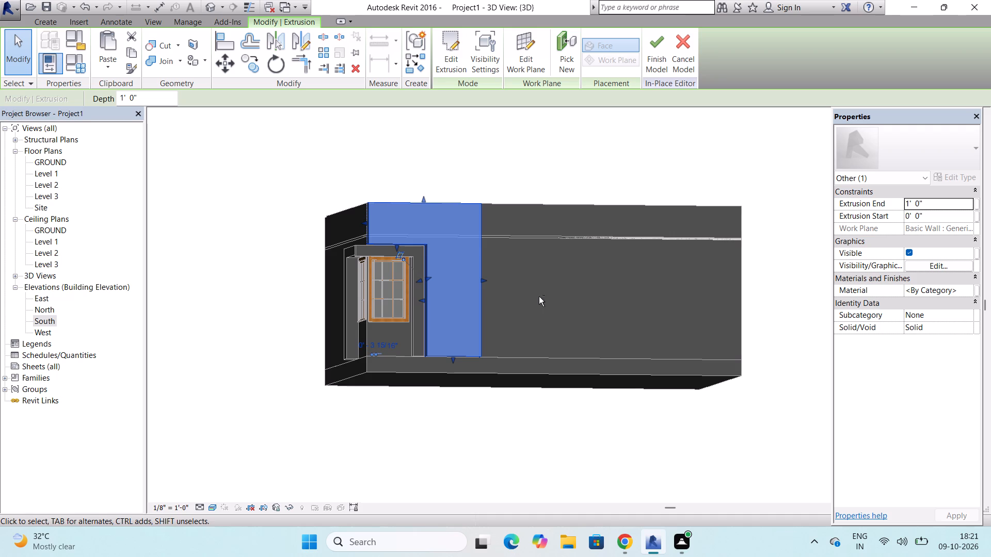
shift+middle_drag(539, 297, 534, 297)
shift+middle_drag(528, 297, 465, 303)
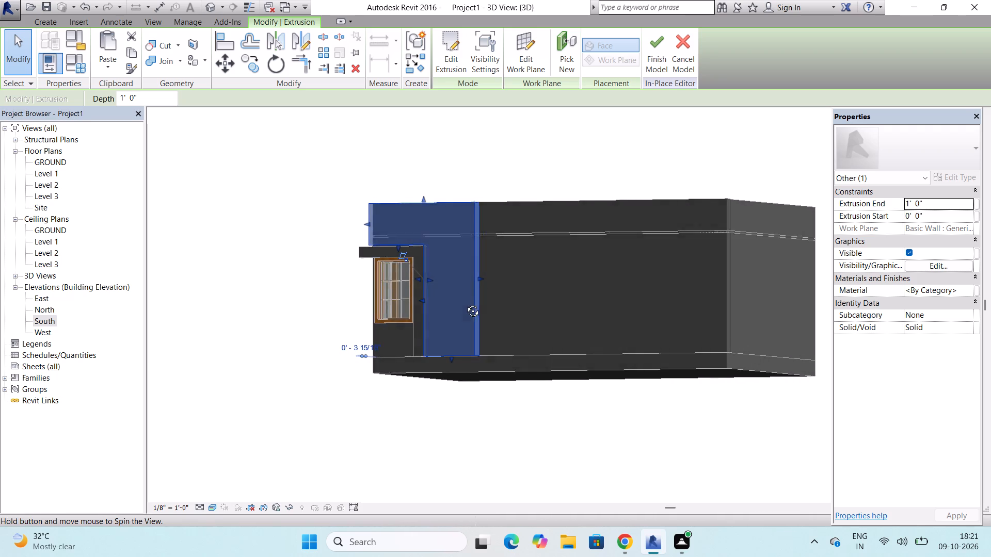
shift+middle_drag(465, 303, 499, 310)
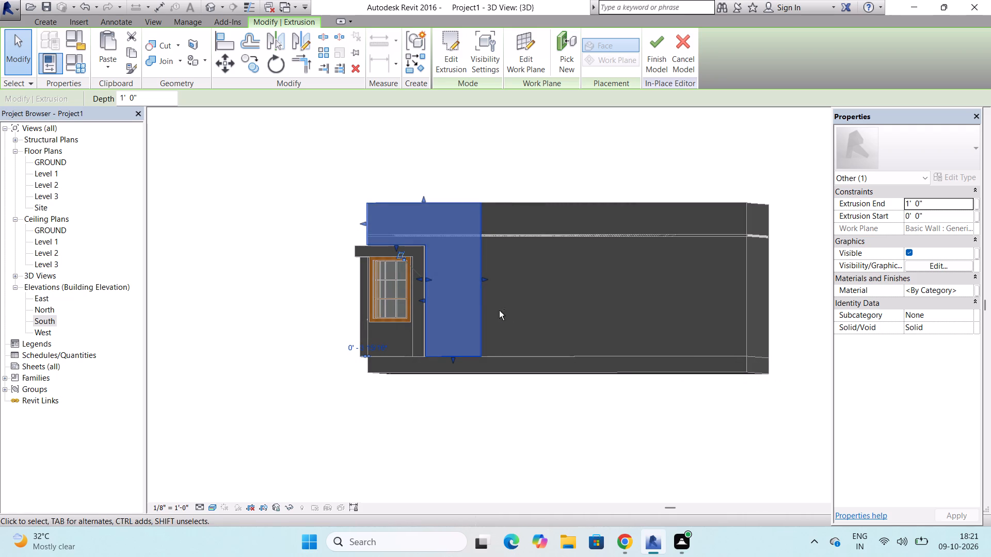
key(Escape)
scroll(495, 319, down, 2)
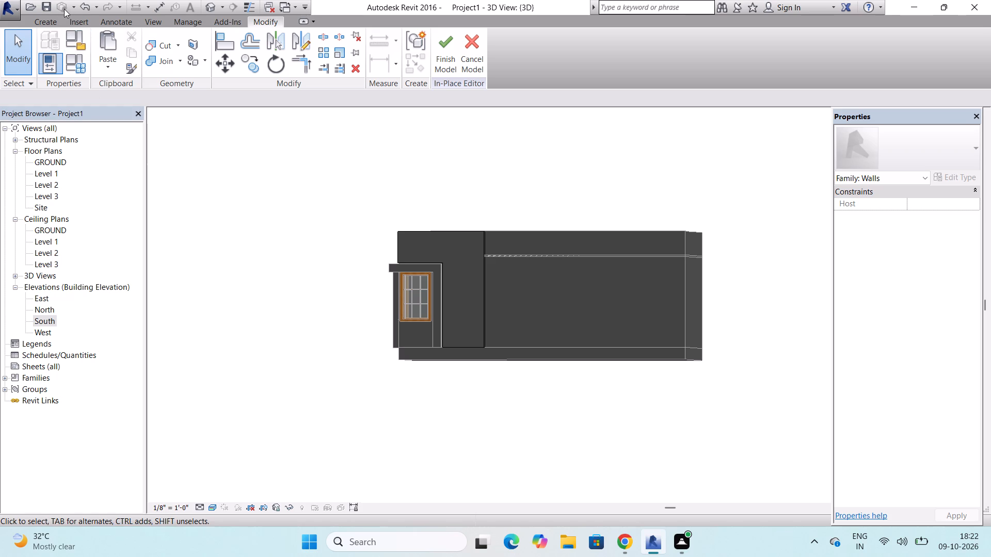
Finish the in-place wall model and return to the project.
click(43, 21)
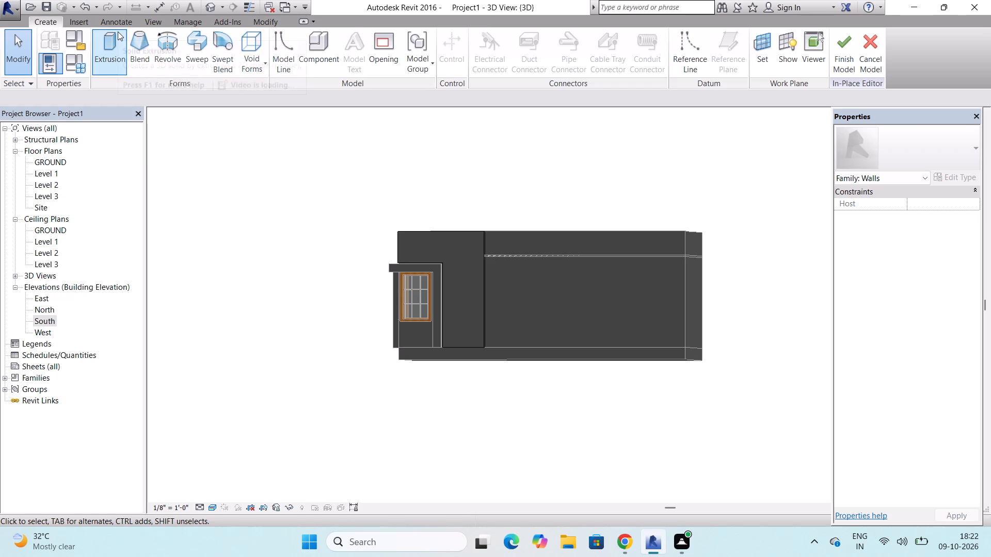
click(845, 52)
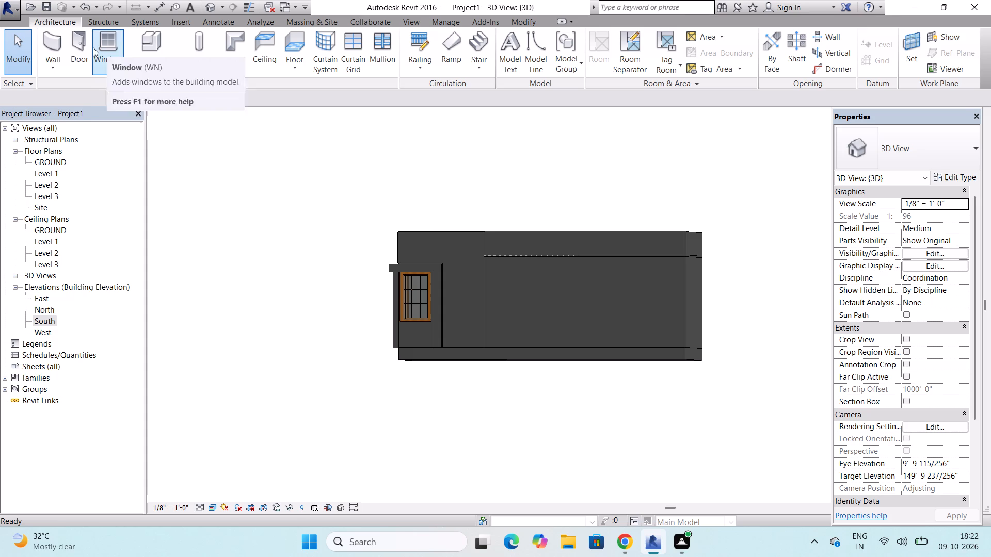
Place an M_Single-Flush 0915 x 2134mm door in the front wall beside the extrusion, 18' 0" from the wall's far end.
click(78, 47)
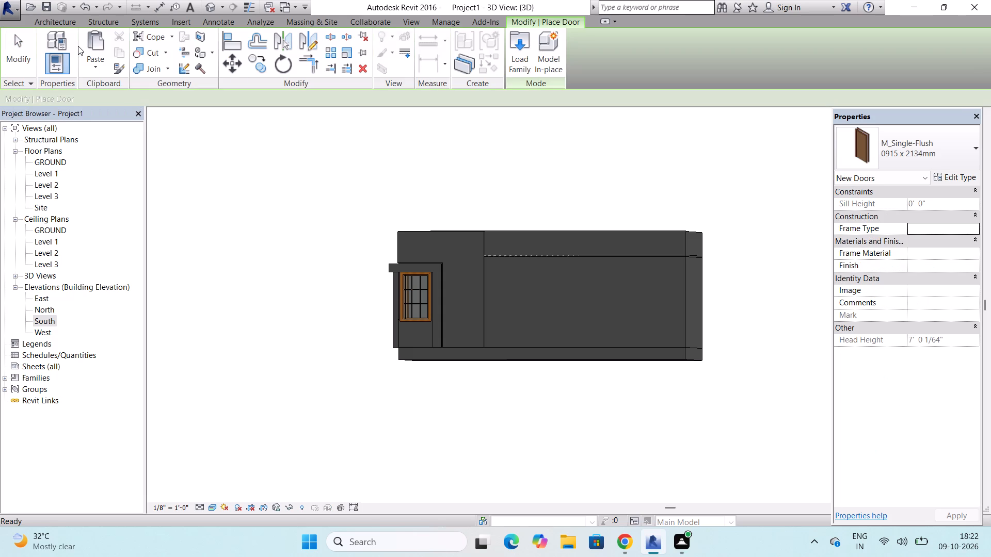
scroll(585, 340, up, 4)
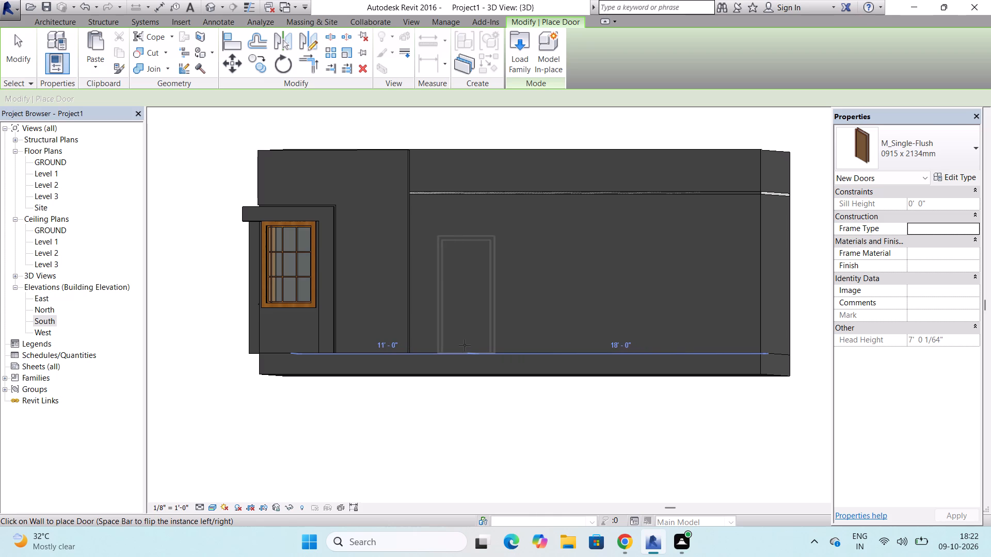
click(465, 345)
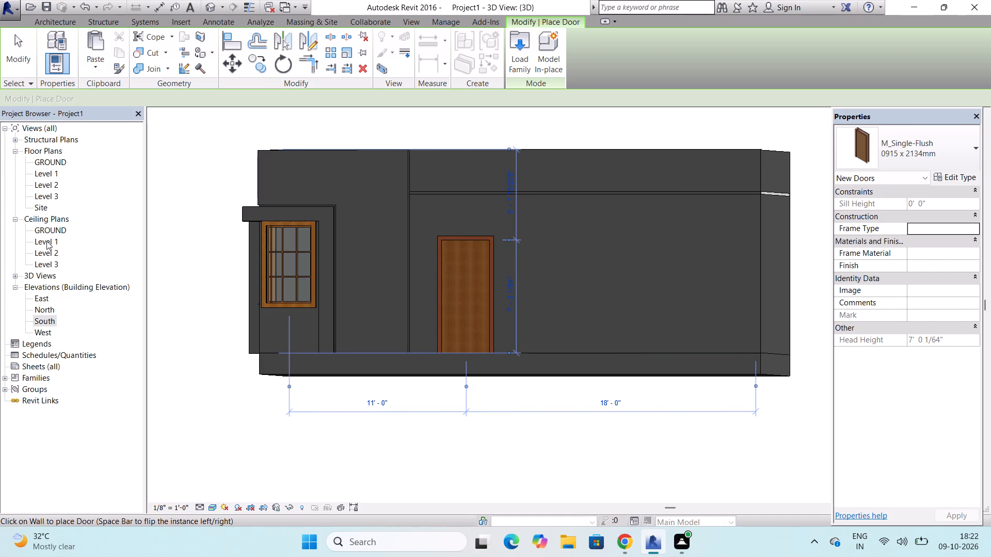
In the GROUND floor plan, move the east wall inward until the building is 19' 0" wide between wall centerlines.
double_click(53, 160)
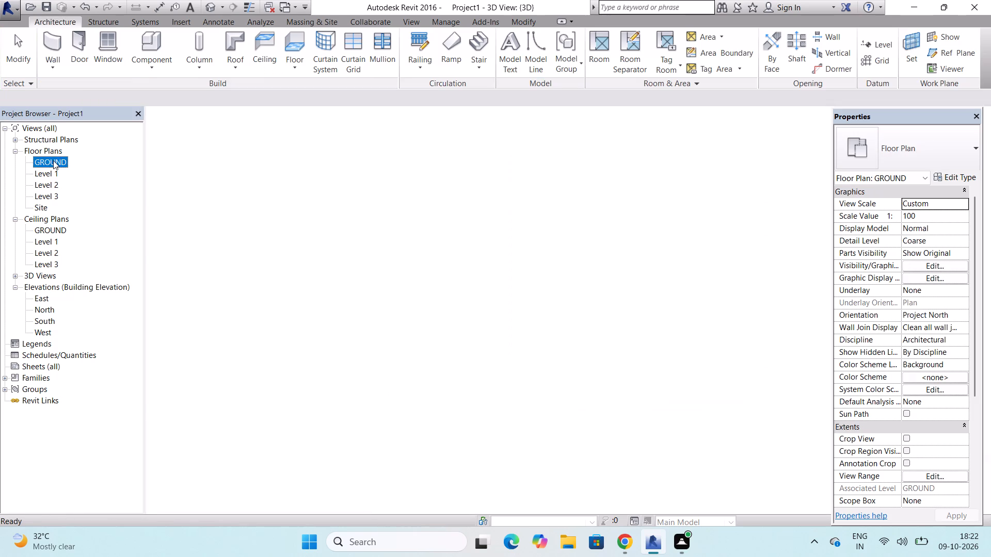
scroll(273, 304, down, 7)
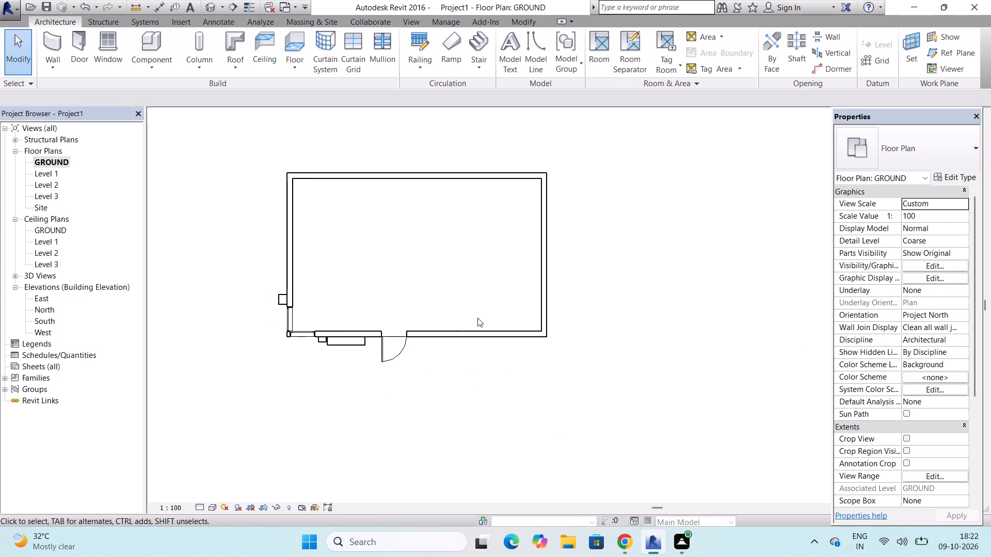
drag(547, 289, 491, 294)
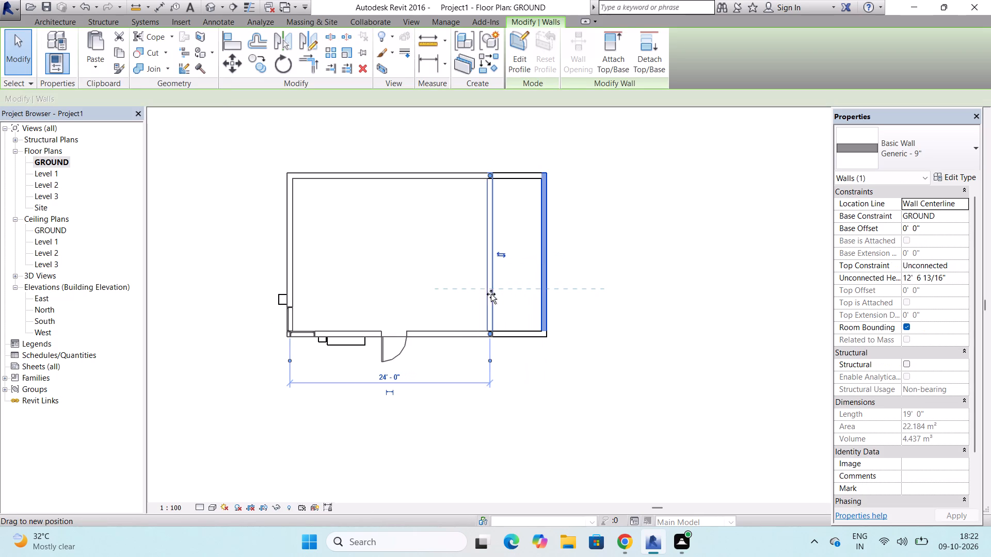
drag(491, 294, 452, 297)
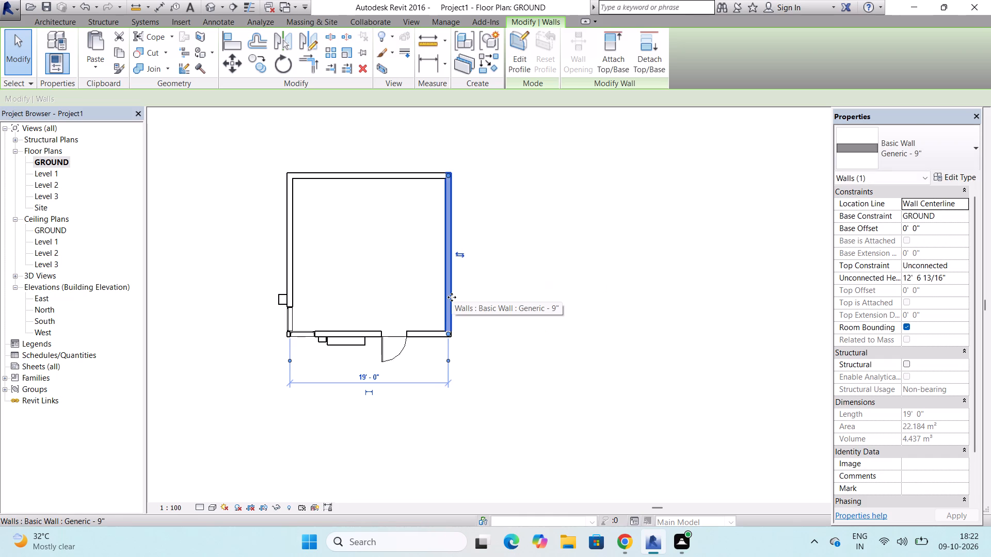
Flip the front door's facing so it swings into the room, and deselect it.
click(396, 353)
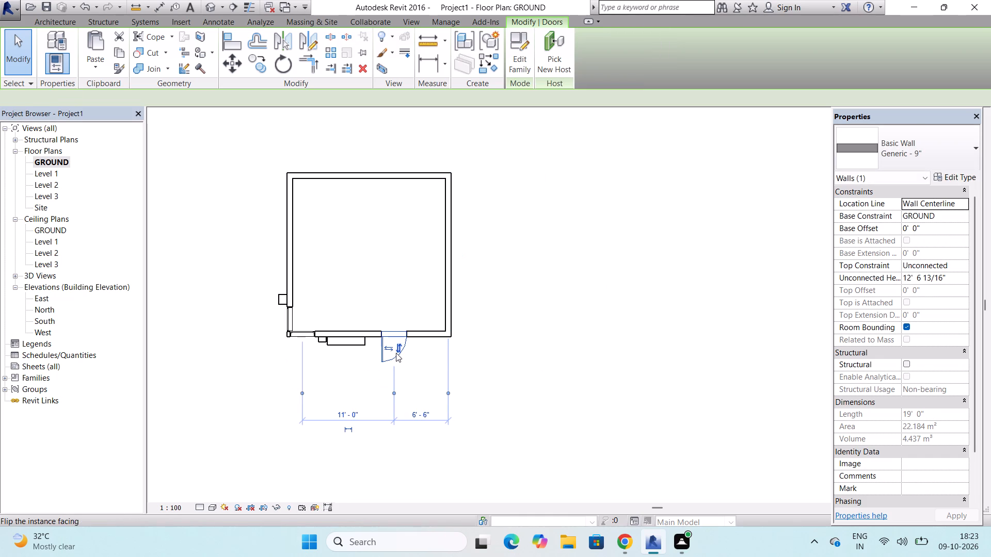
click(400, 344)
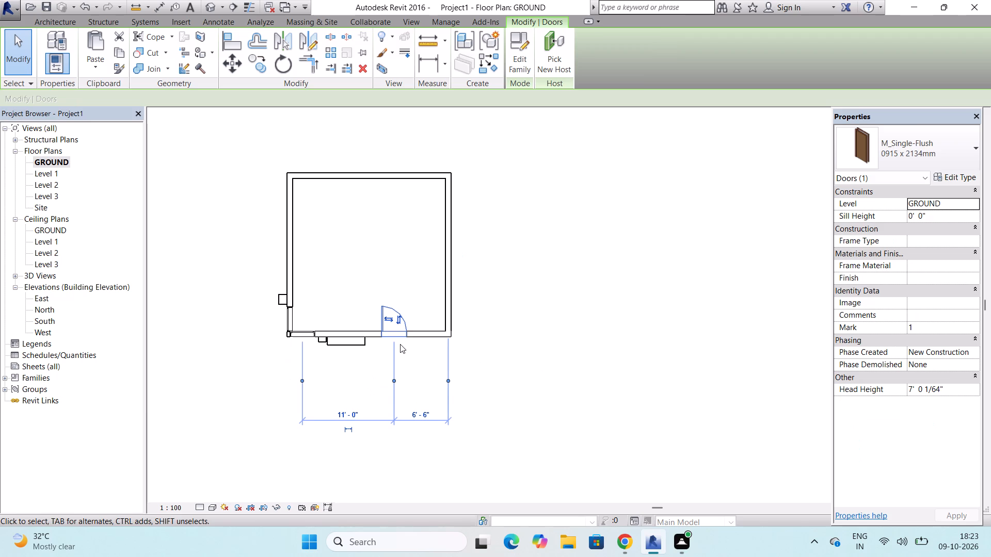
key(Escape)
Examine the shortened building and its front door in 3D from several angles and up close.
scroll(423, 385, down, 2)
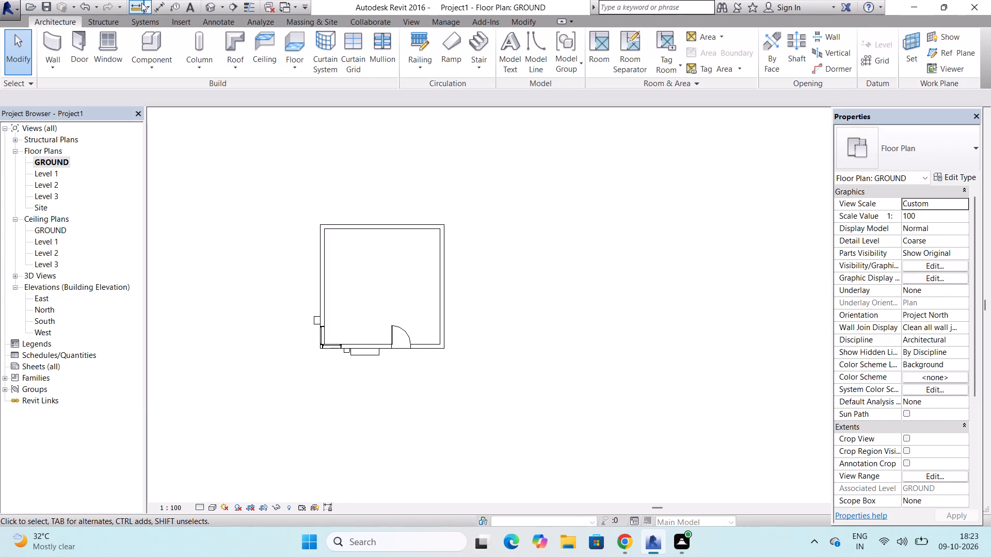
double_click(210, 6)
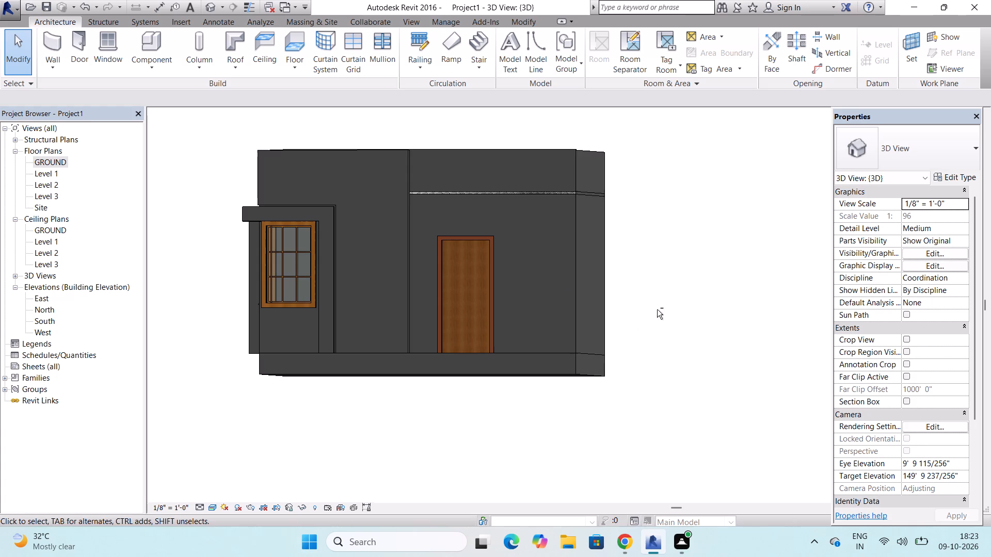
shift+middle_drag(662, 309, 626, 313)
shift+middle_drag(624, 313, 541, 417)
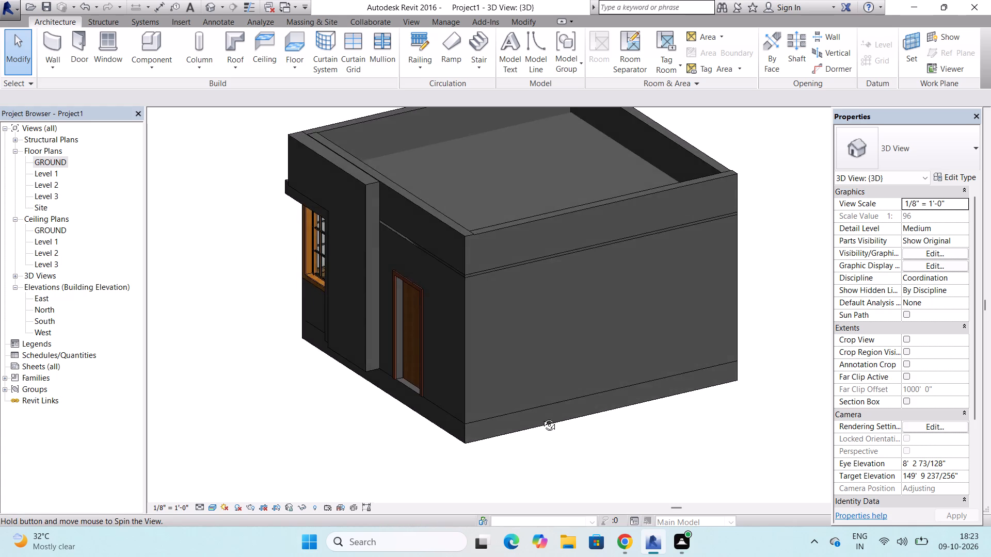
shift+middle_drag(541, 417, 679, 332)
shift+middle_click(676, 316)
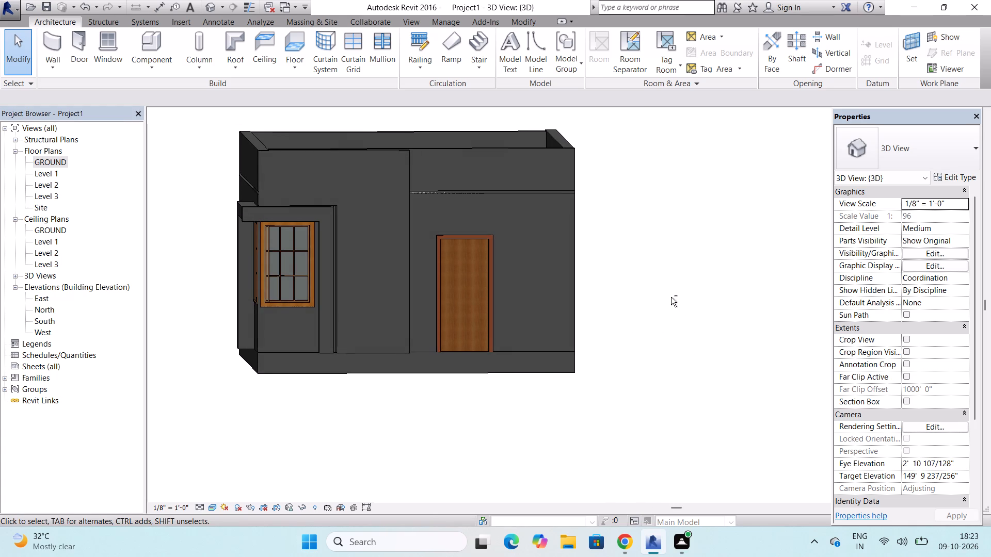
scroll(555, 162, up, 4)
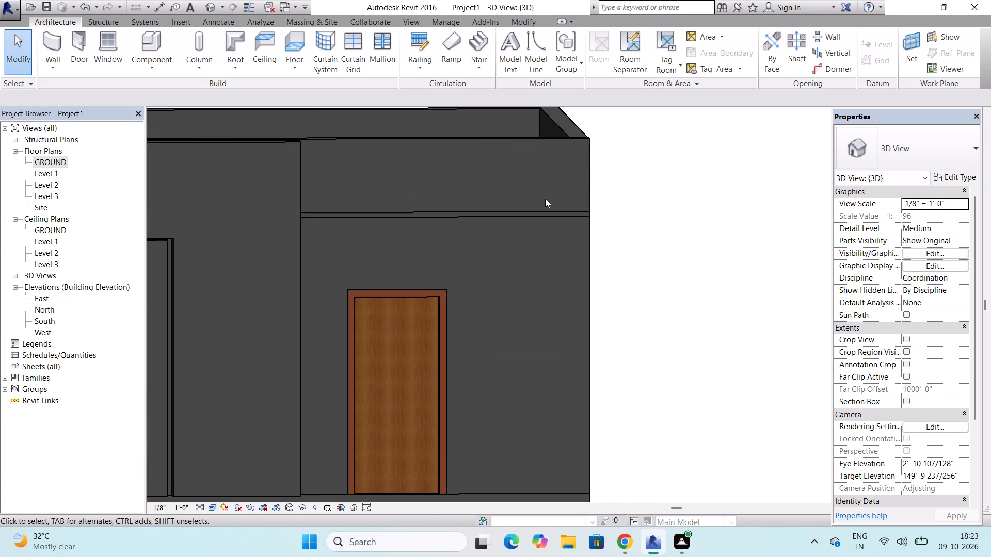
scroll(545, 199, down, 4)
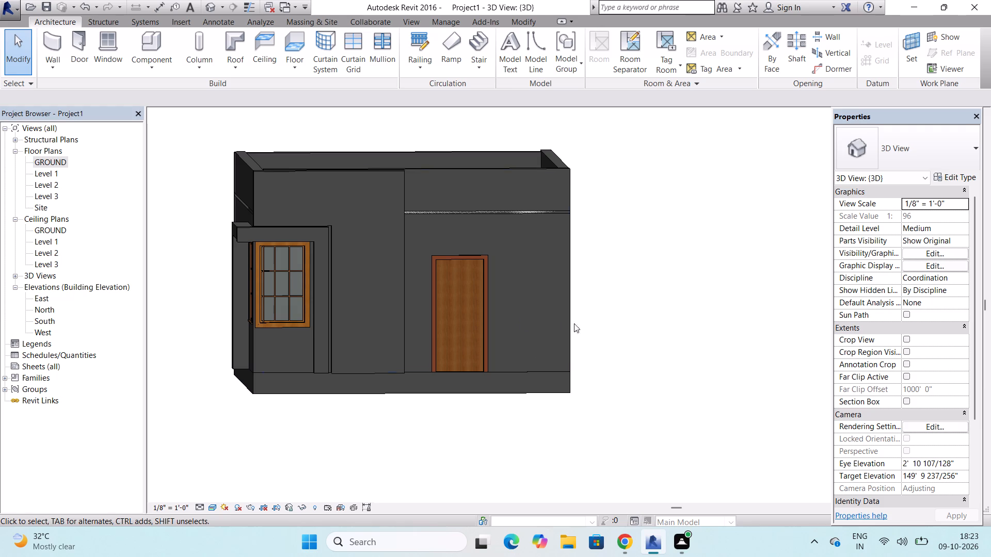
shift+middle_drag(581, 308, 551, 310)
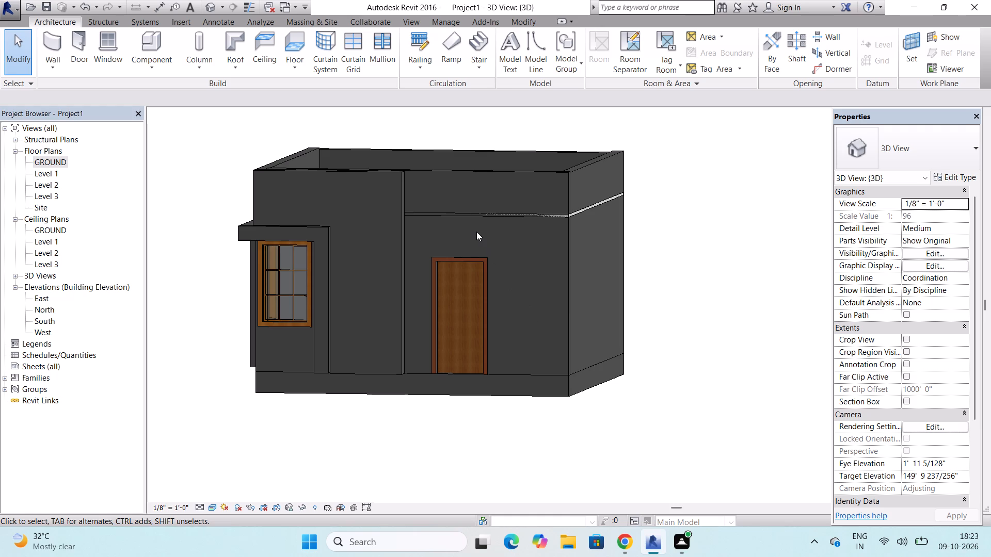
scroll(476, 232, up, 1)
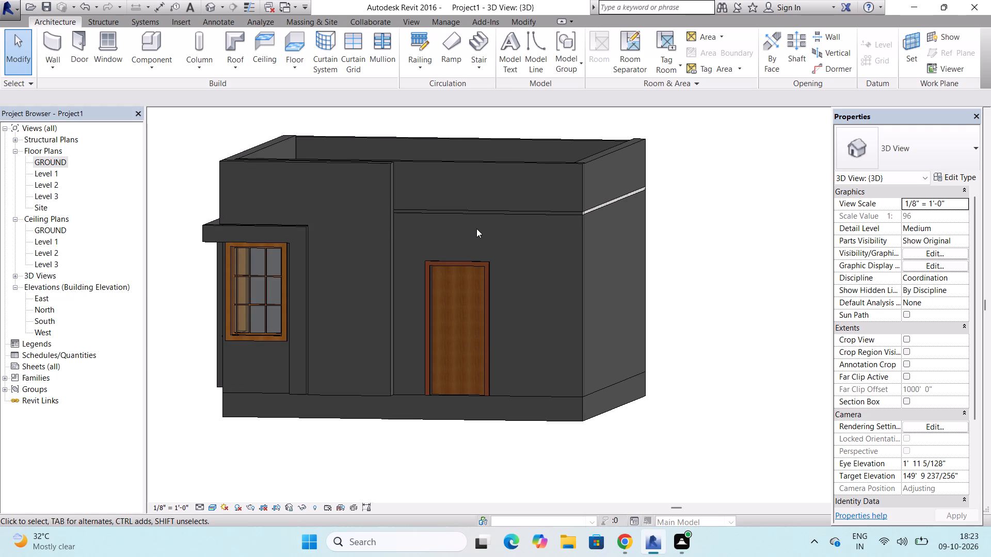
scroll(476, 228, up, 1)
scroll(475, 245, down, 1)
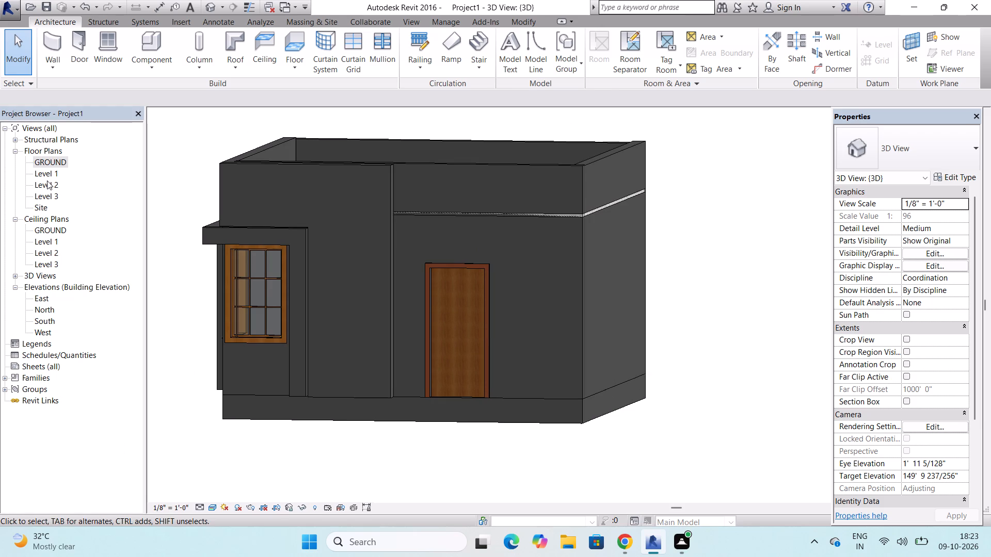
Start a rectangular Generic Floor - 400mm boundary on the GROUND plan from the corner where the extrusion meets the front wall beside the door.
double_click(52, 160)
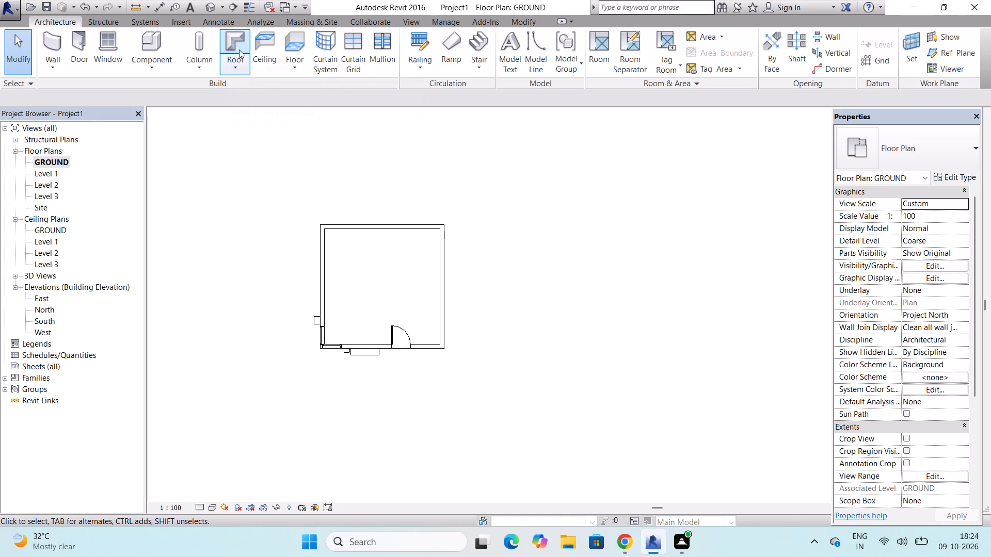
click(284, 59)
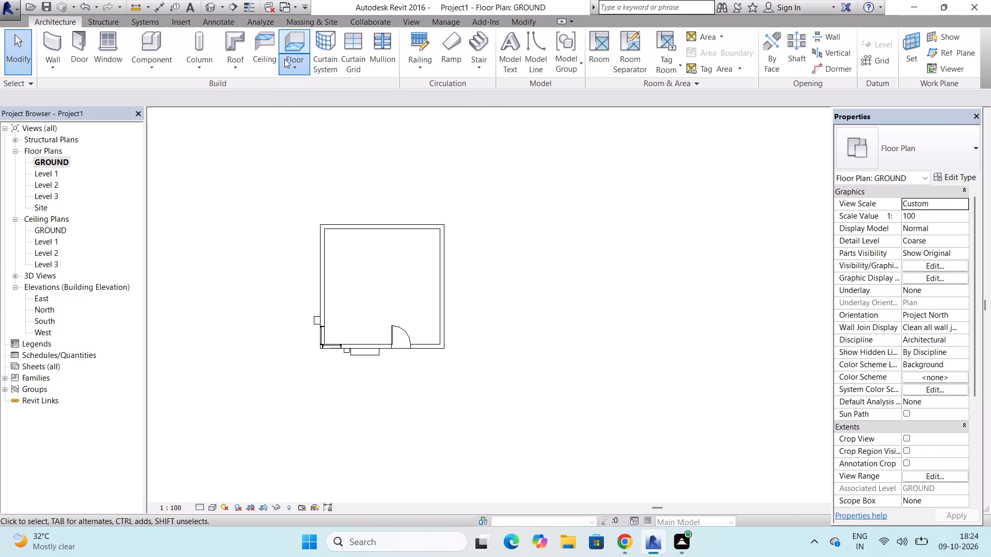
double_click(284, 59)
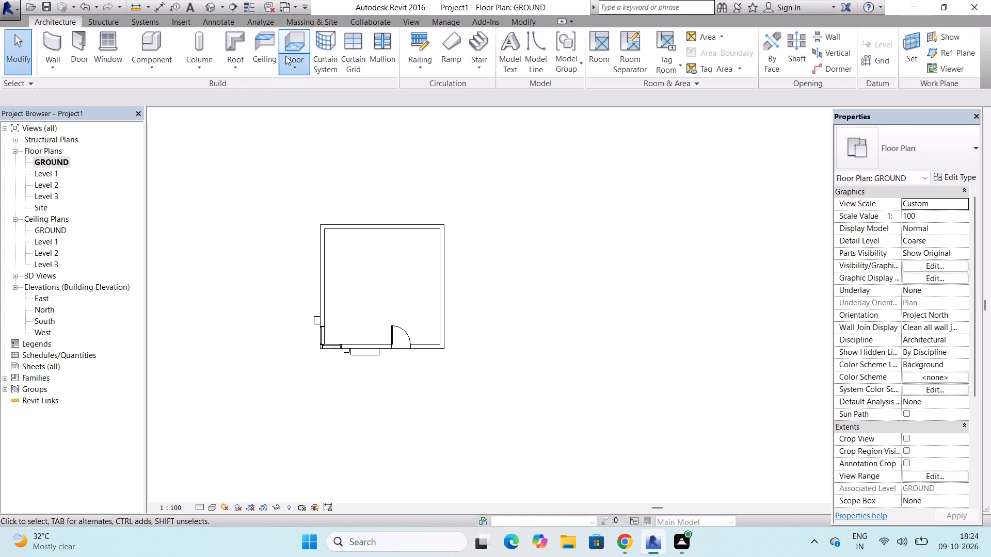
double_click(287, 48)
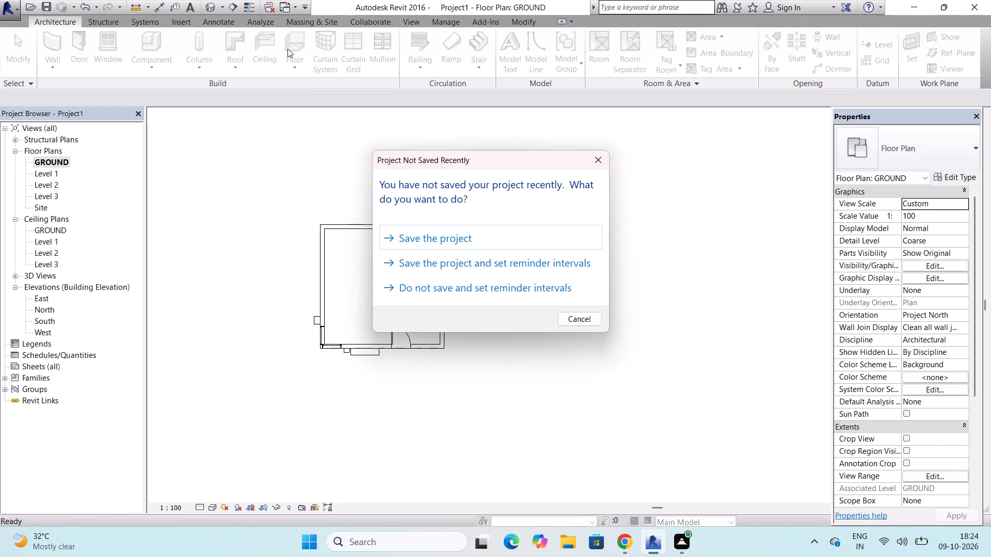
key(Escape)
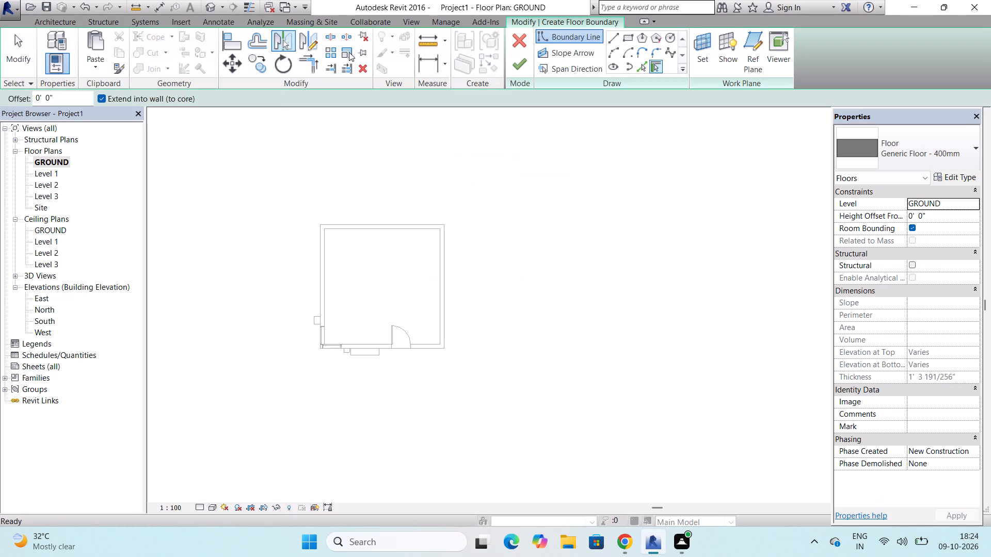
click(631, 36)
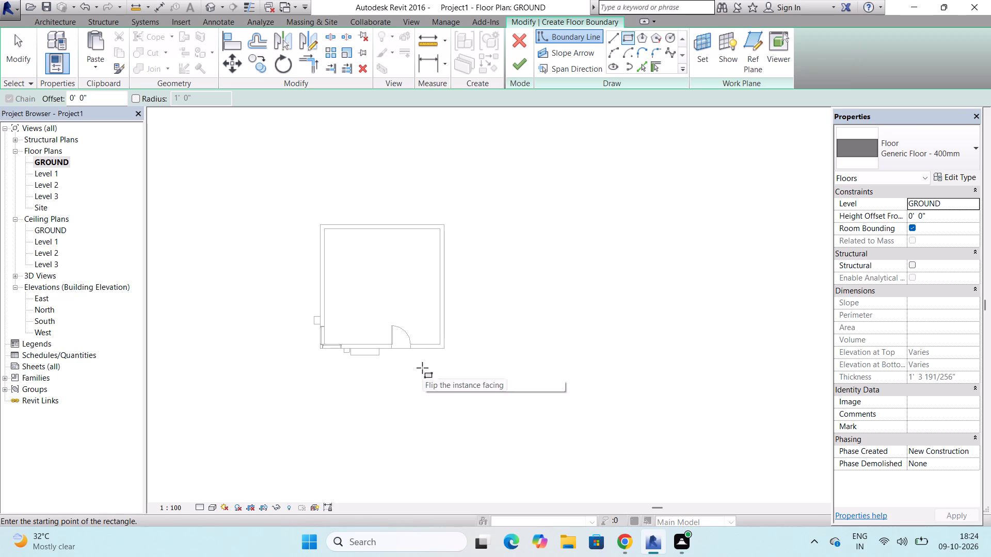
scroll(422, 368, up, 6)
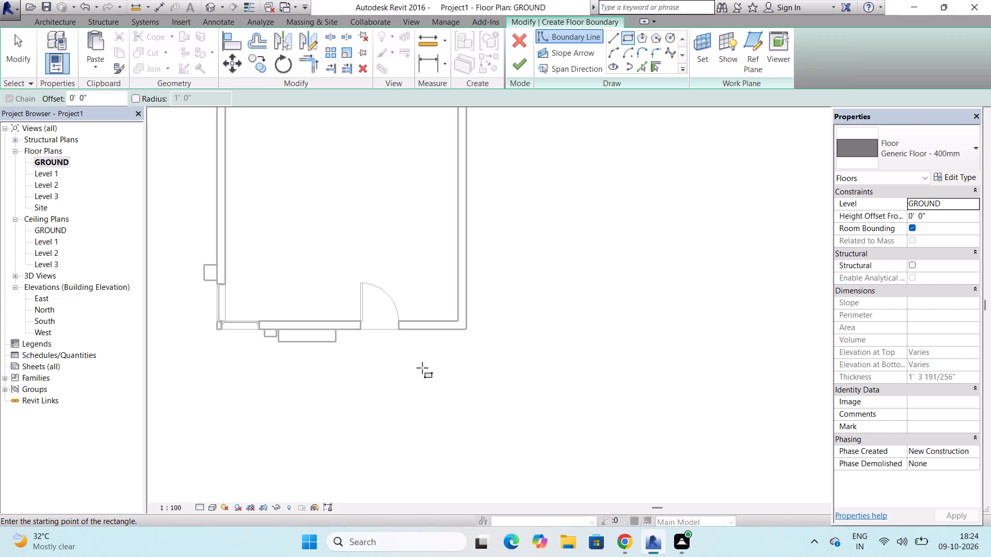
scroll(422, 368, up, 2)
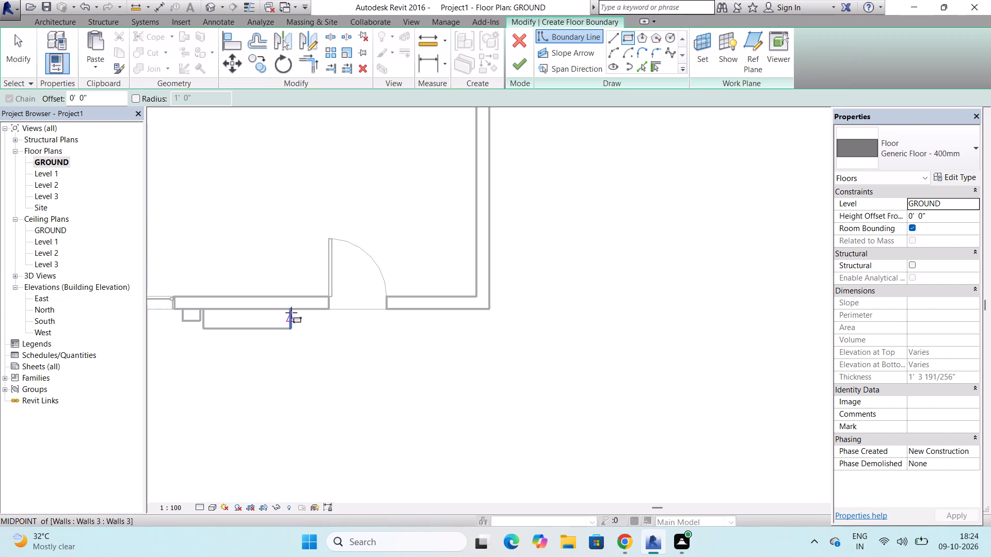
click(291, 311)
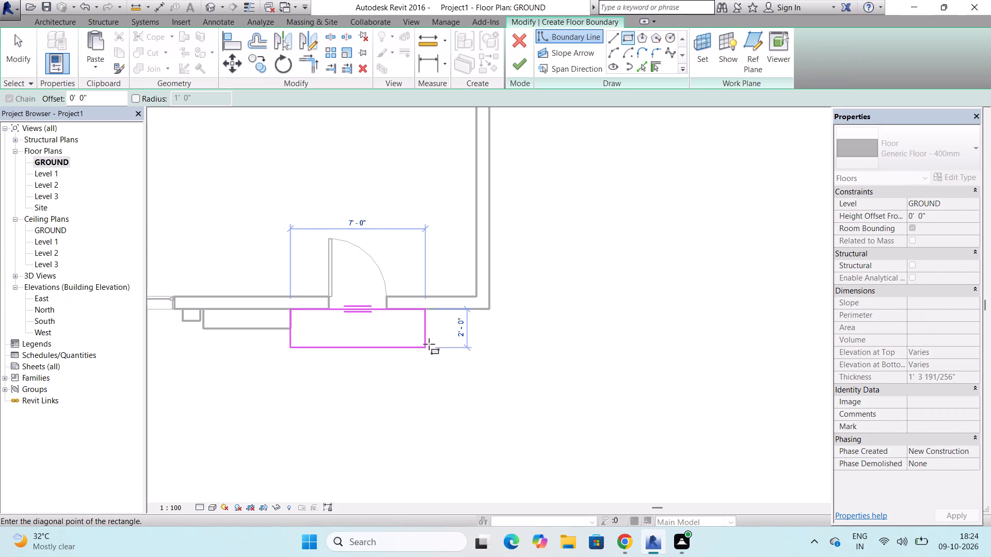
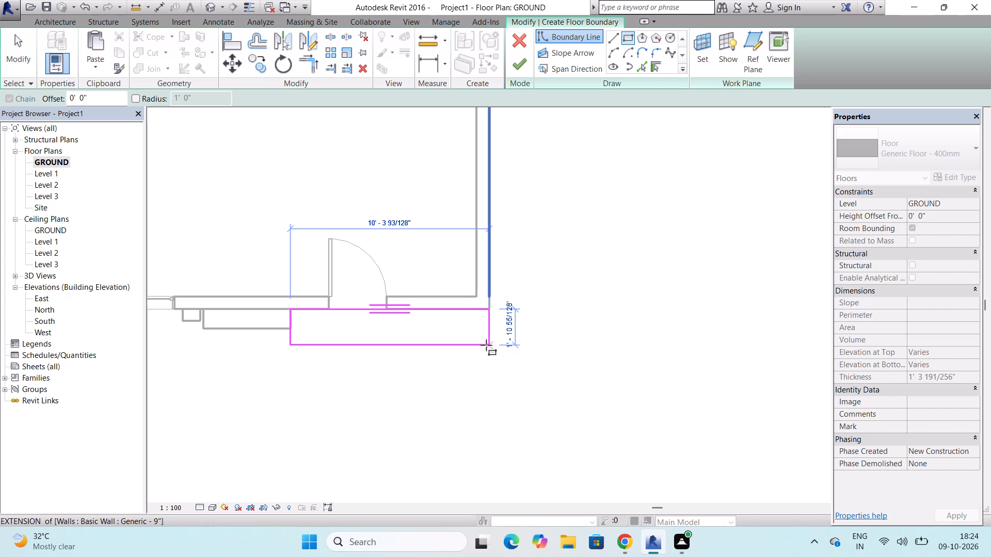
Complete the rectangular floor boundary along the front wall to the building's outer east face, about 10' 4" long and 1' 10" deep.
click(486, 345)
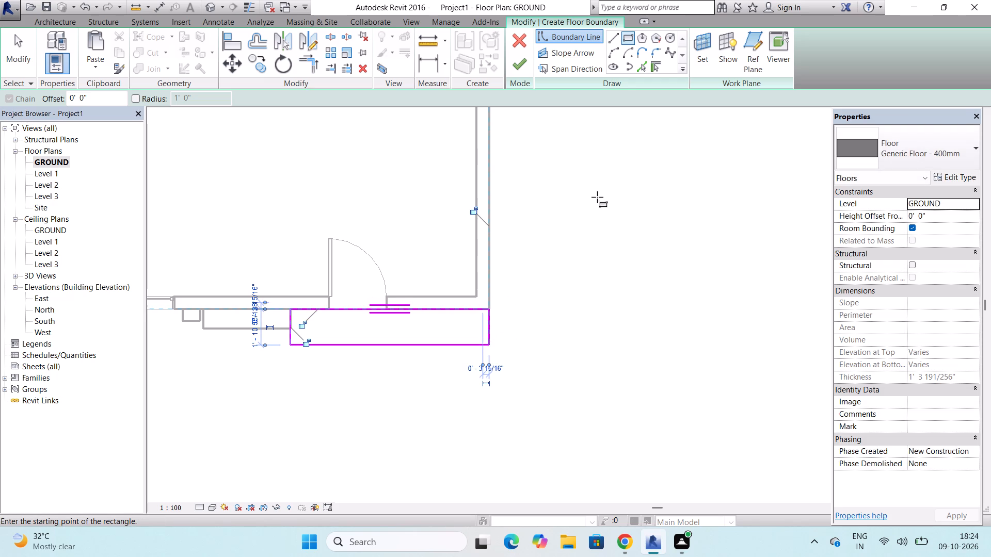
Draw five boundary lines across the rectangle's depth from its west end, spaced about 8", 11", 9", 1' 2" and 11" apart.
click(615, 36)
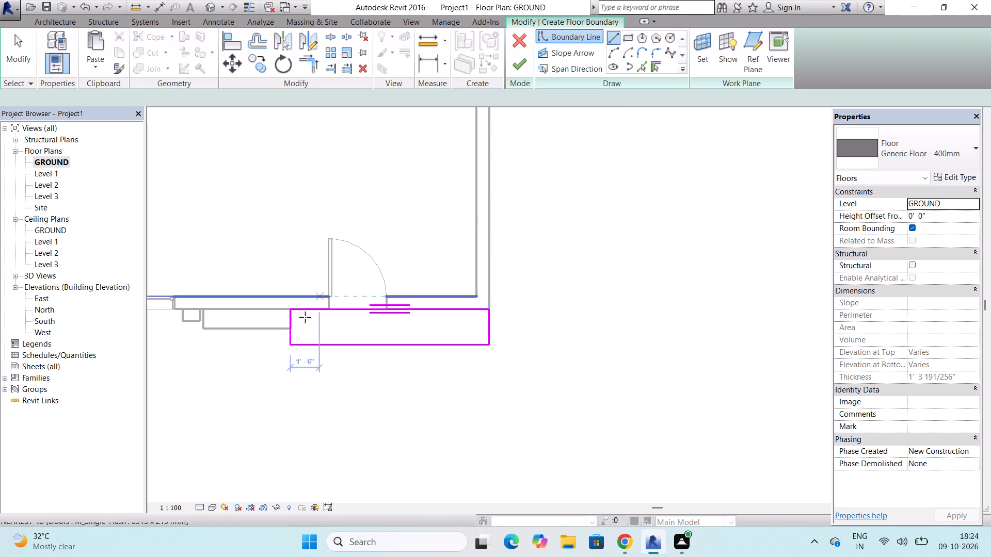
scroll(304, 321, up, 4)
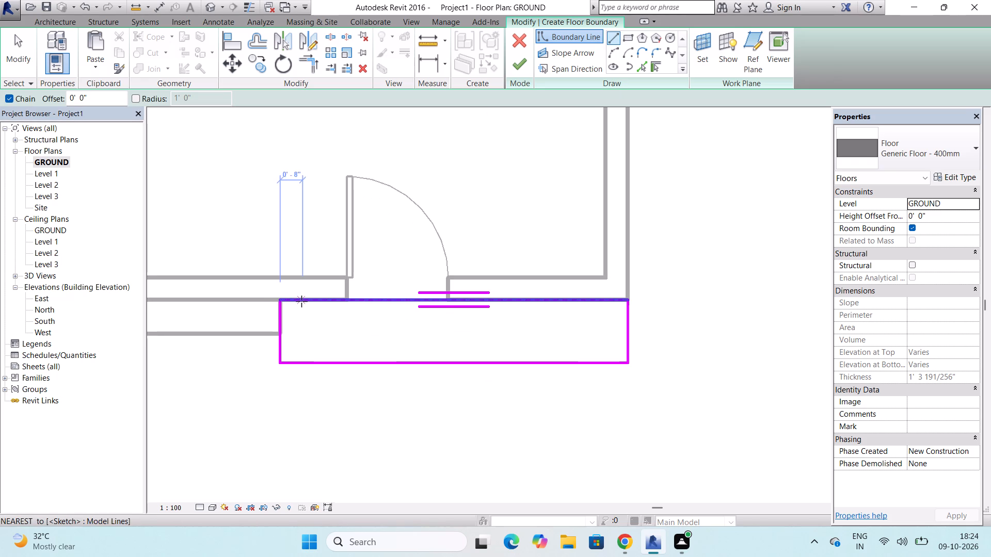
click(301, 301)
click(302, 358)
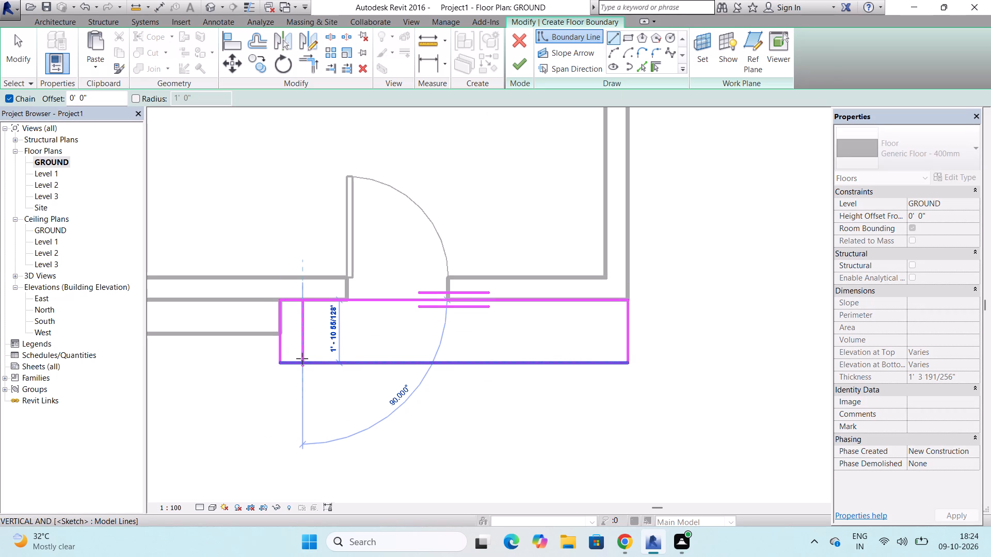
click(334, 303)
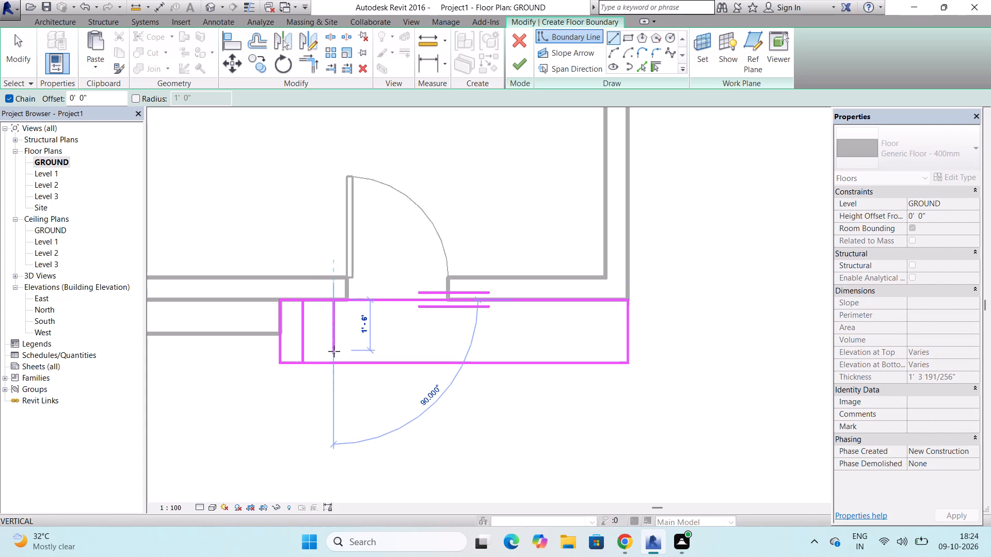
click(334, 364)
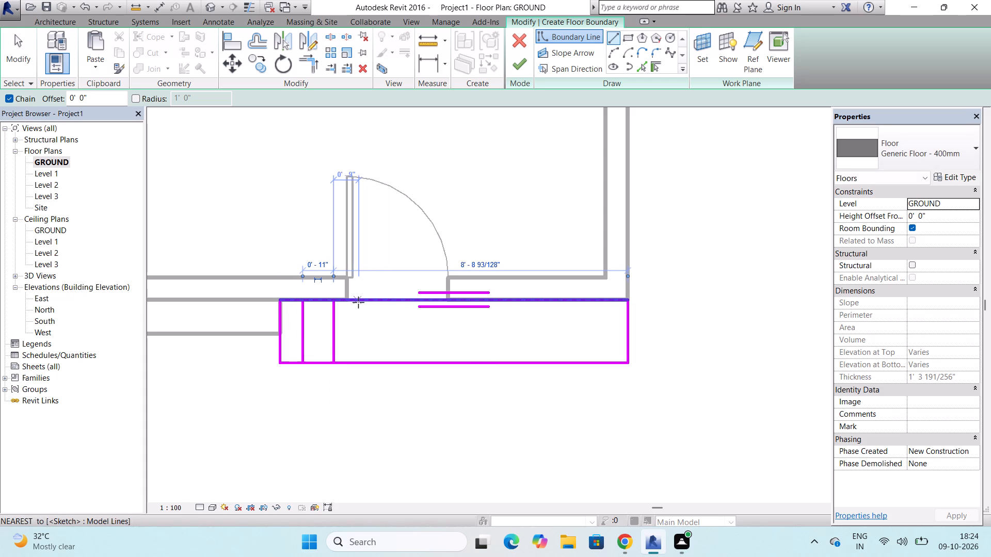
click(358, 302)
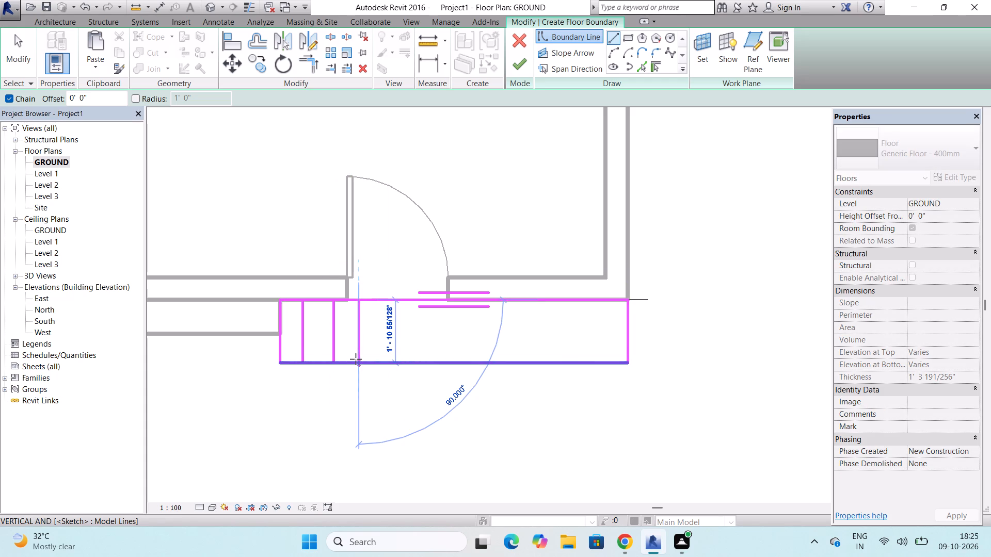
click(356, 359)
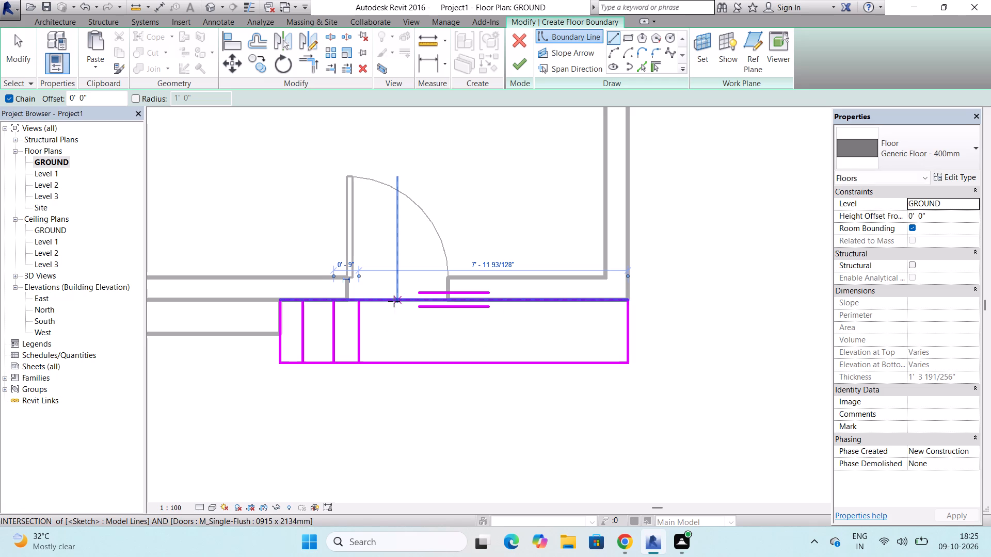
click(394, 301)
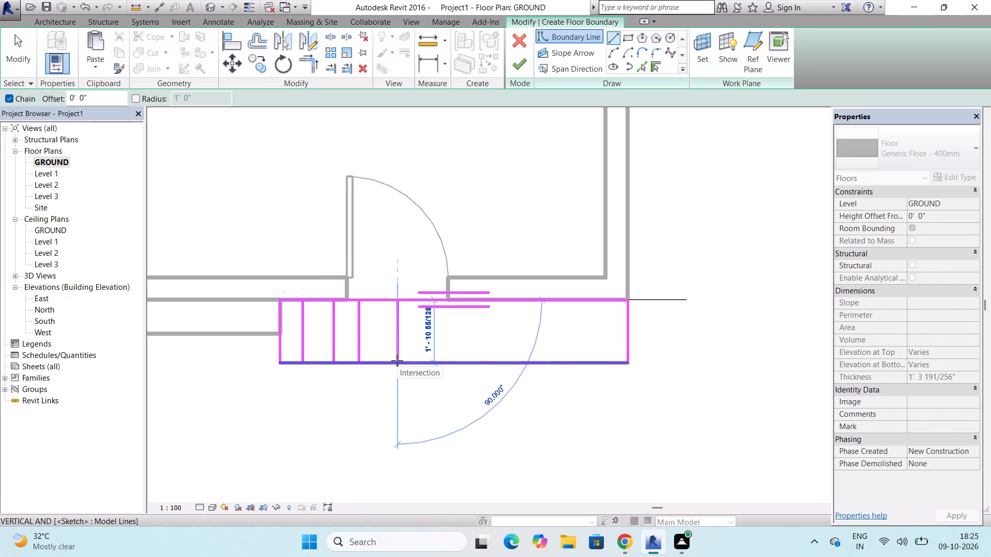
click(397, 361)
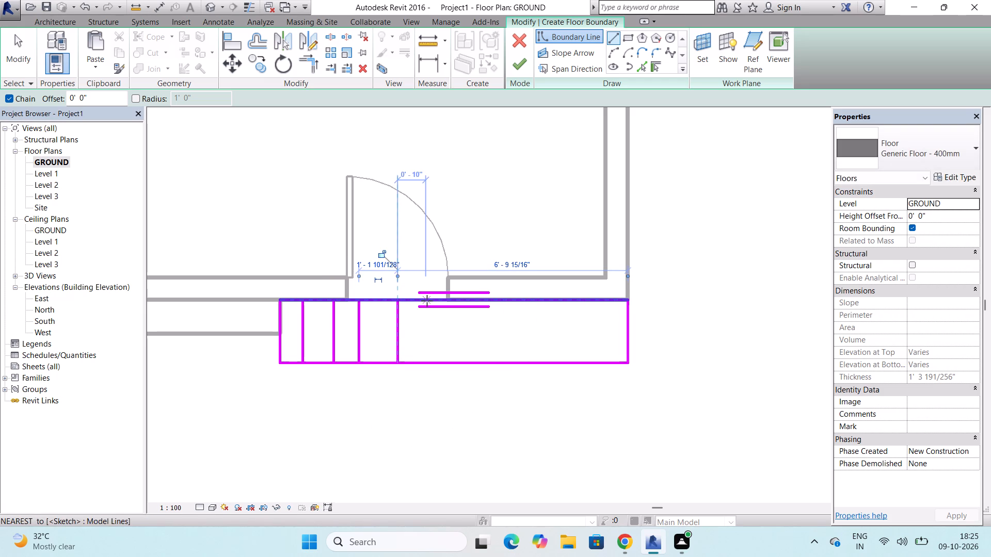
click(428, 301)
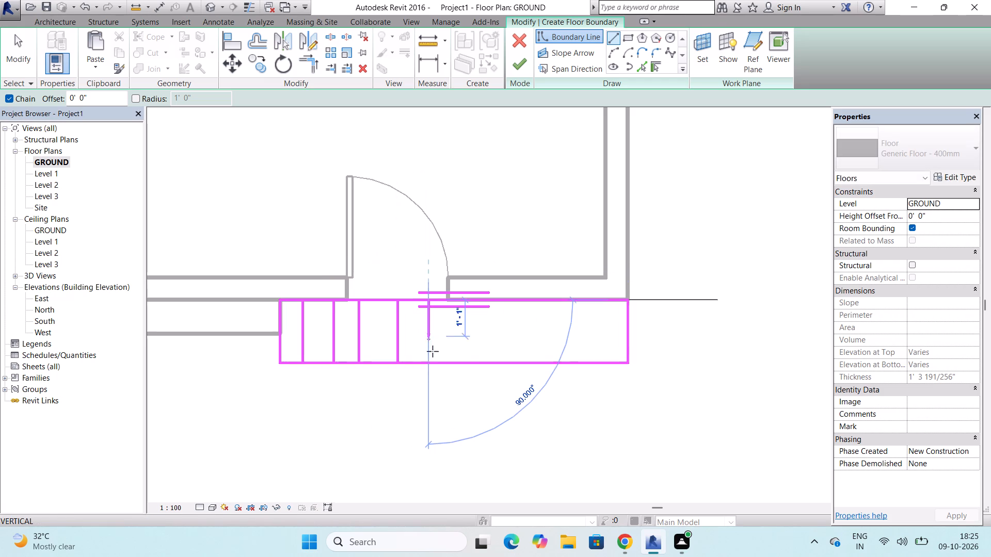
click(428, 361)
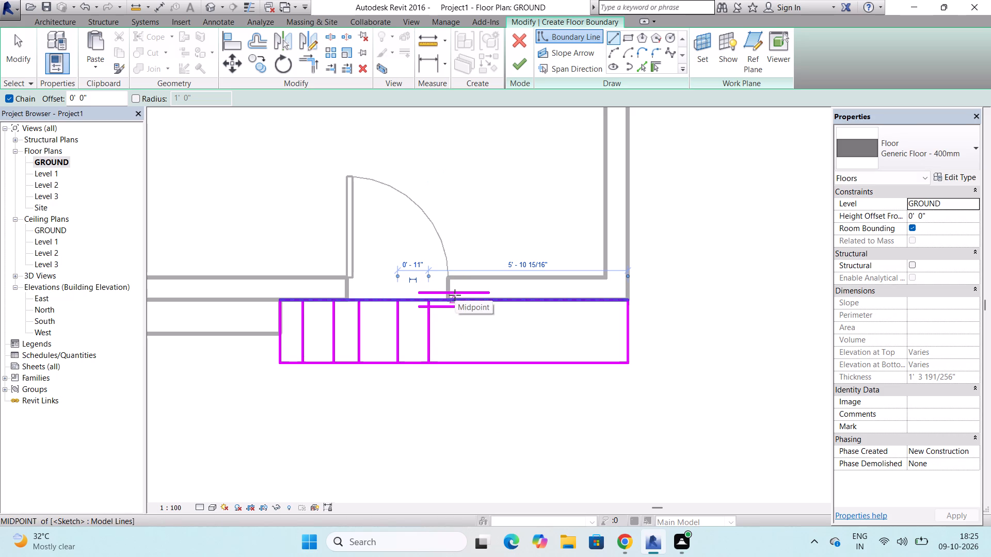
Continue eastward with six more cross lines, spaced about 9", 10", 8", 1' 0", 1' 0" and 10" apart.
click(455, 295)
click(450, 359)
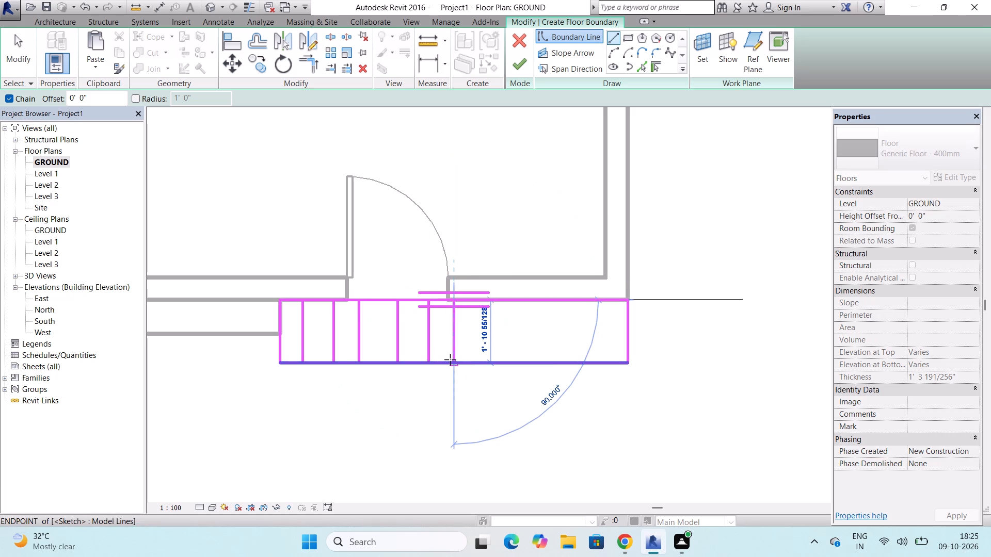
click(482, 301)
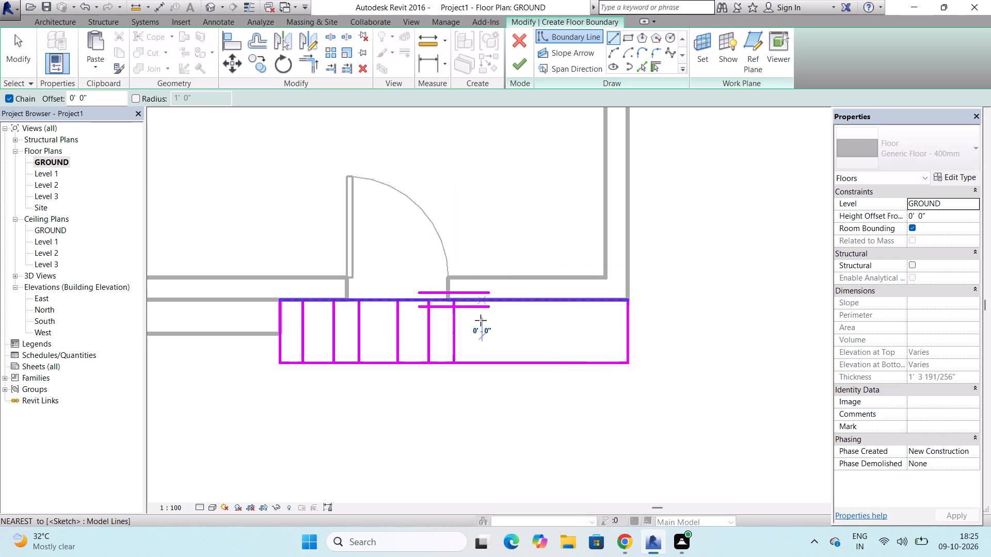
click(481, 365)
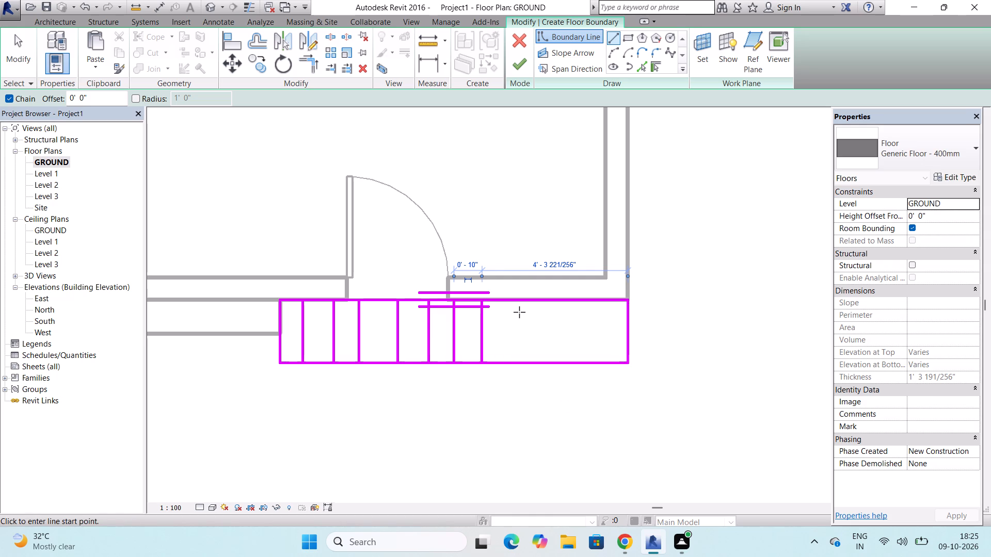
click(505, 299)
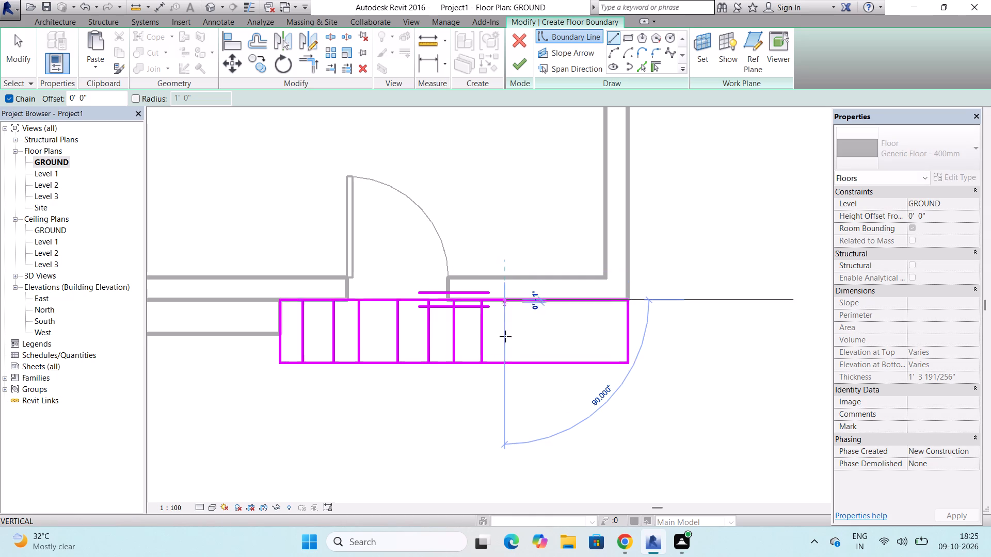
click(504, 365)
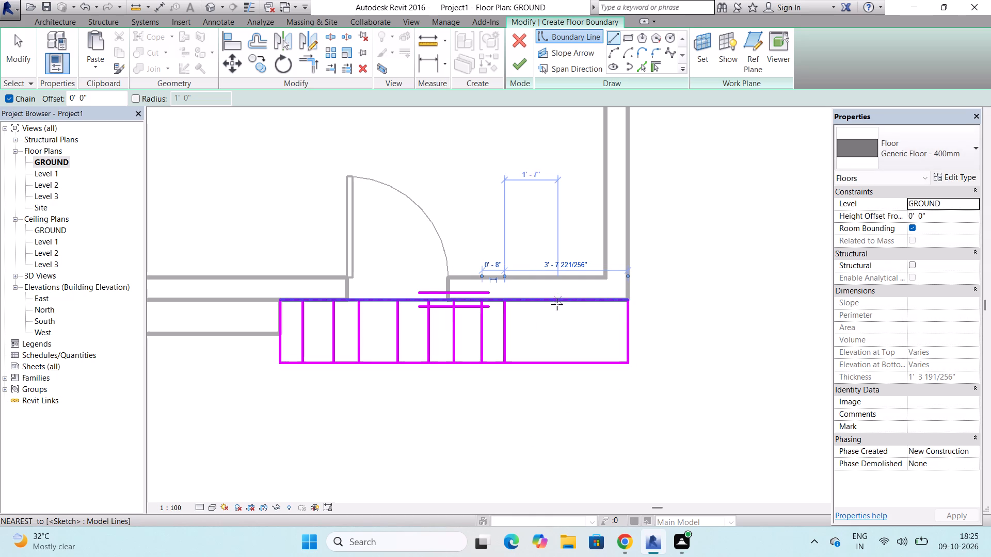
click(539, 304)
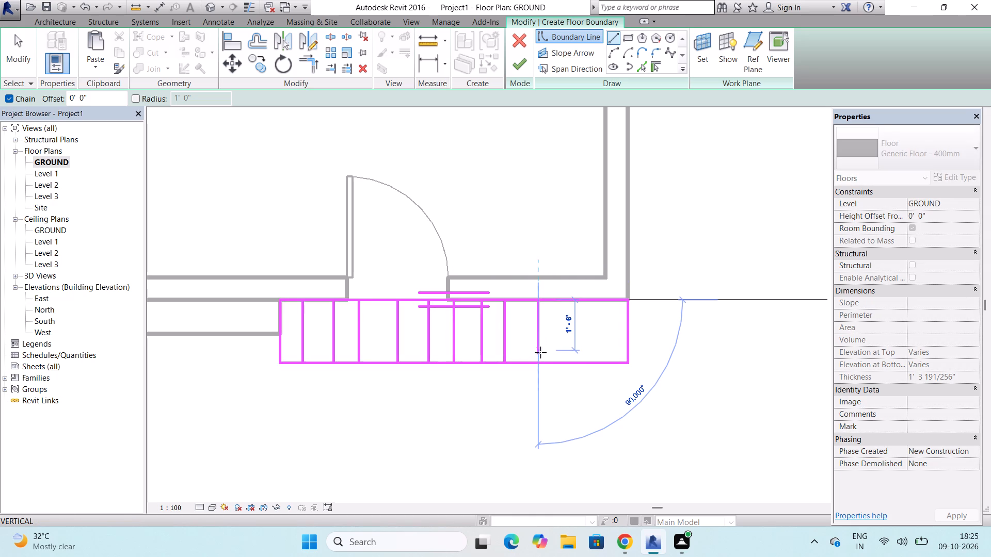
click(540, 358)
click(572, 300)
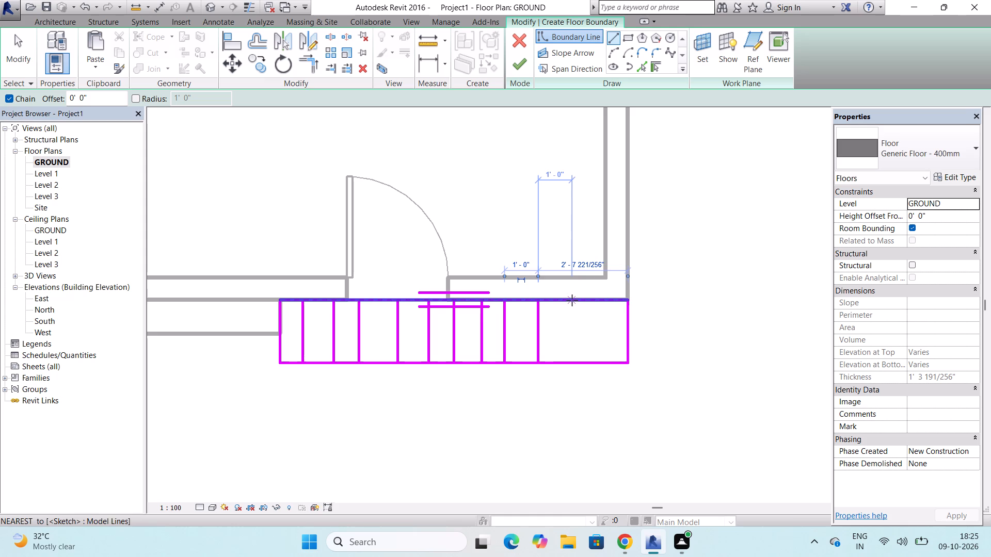
click(574, 365)
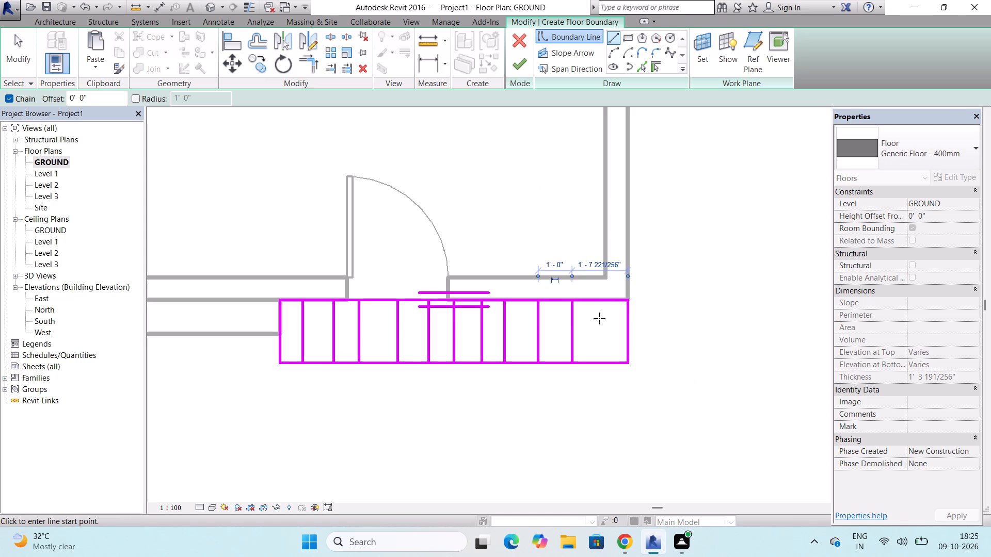
click(600, 304)
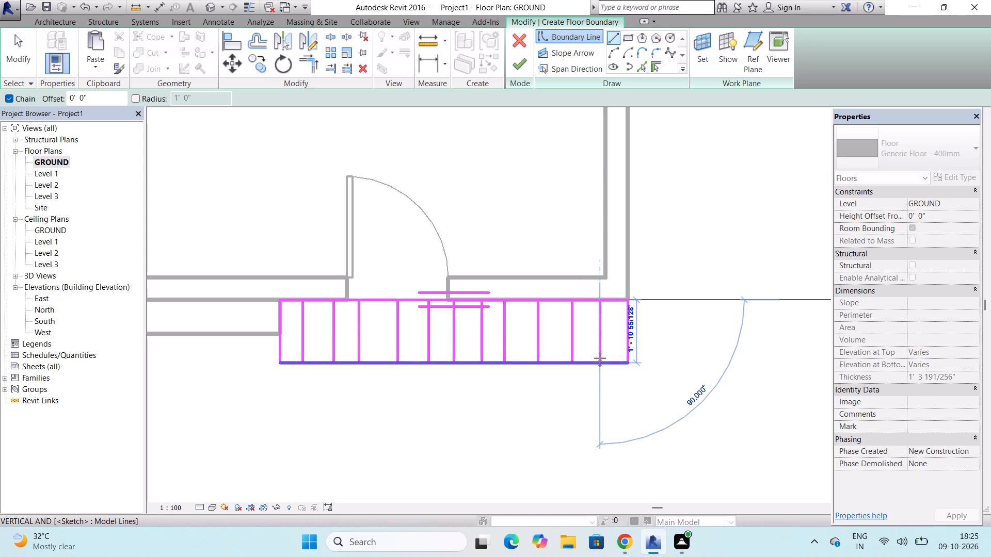
click(600, 358)
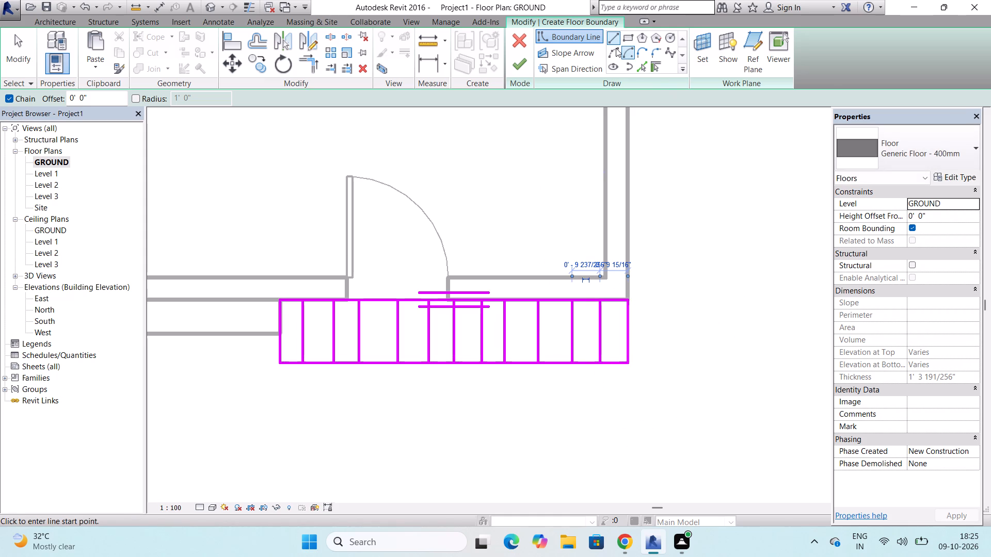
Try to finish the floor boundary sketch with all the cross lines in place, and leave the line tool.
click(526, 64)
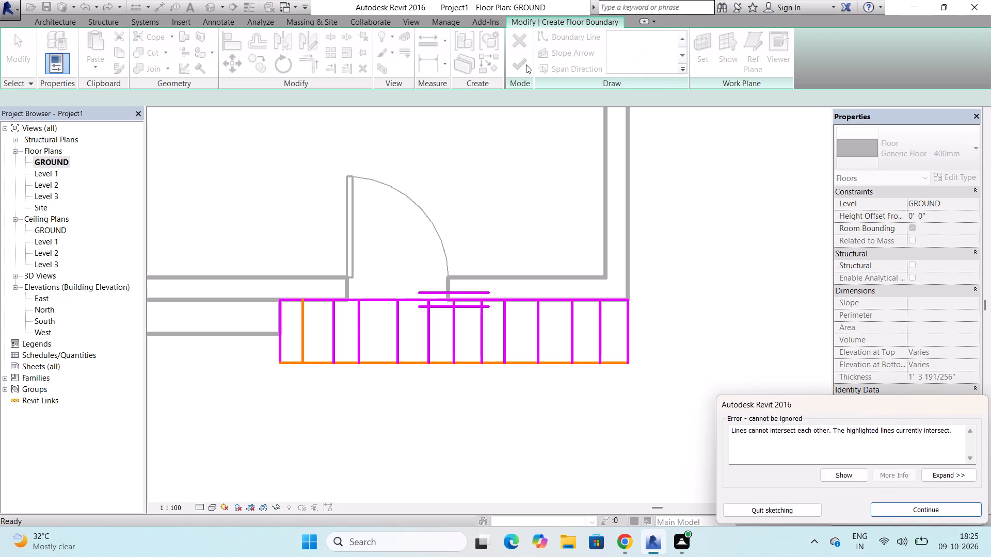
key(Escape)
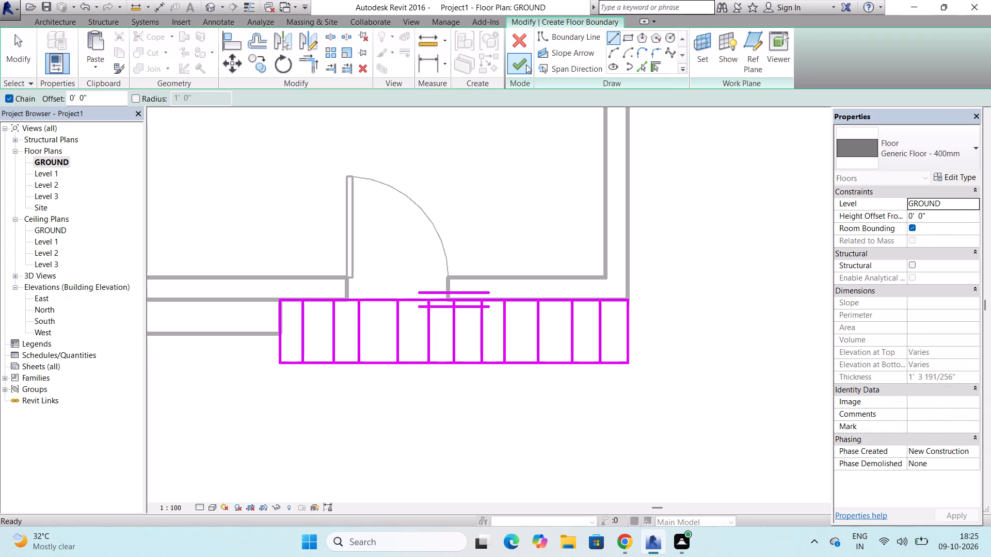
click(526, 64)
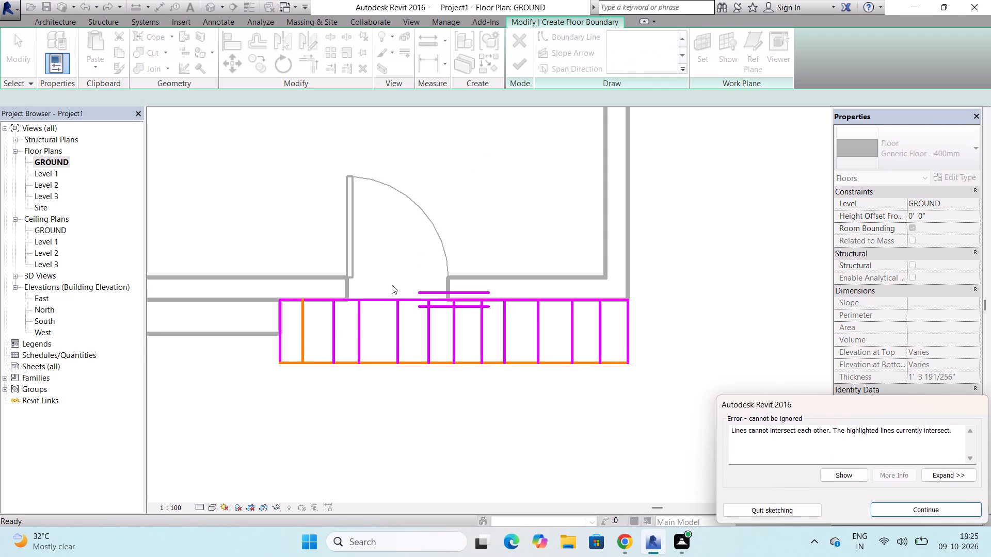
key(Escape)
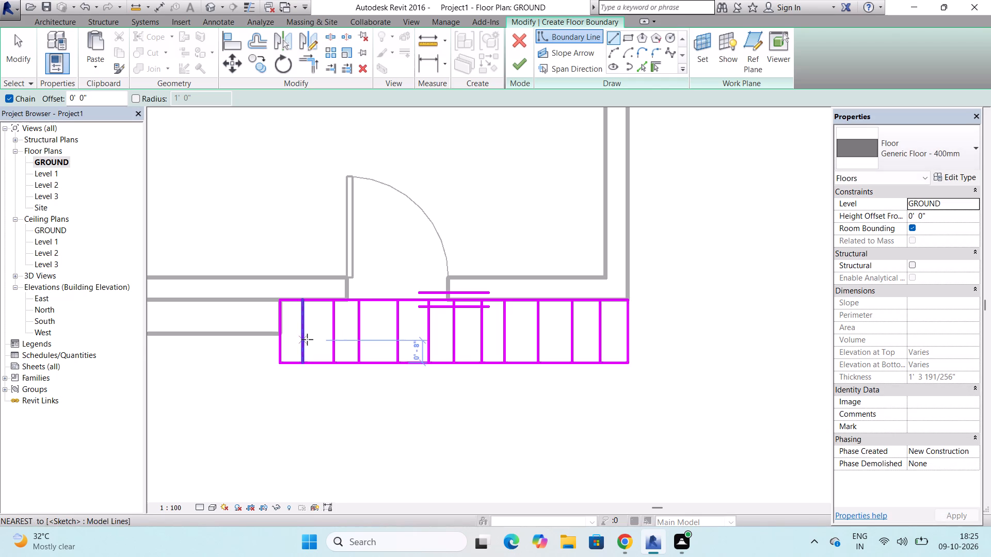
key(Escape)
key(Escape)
Delete the westernmost cross line from the floor boundary sketch.
click(309, 338)
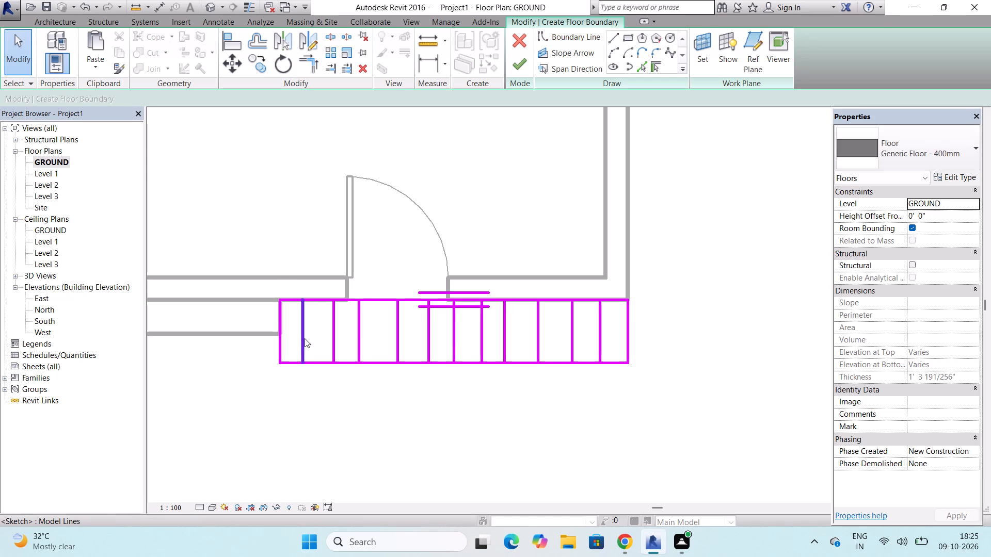
click(305, 338)
key(Delete)
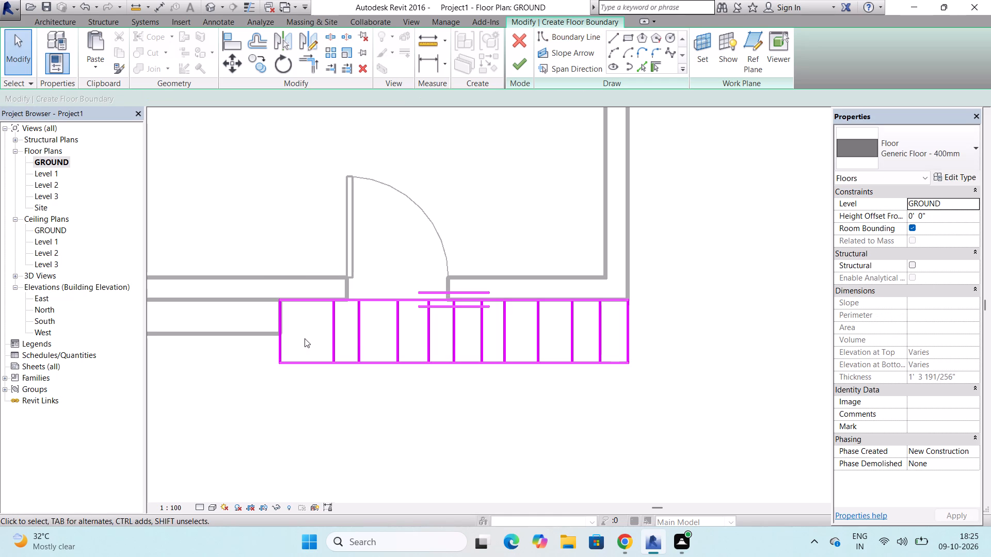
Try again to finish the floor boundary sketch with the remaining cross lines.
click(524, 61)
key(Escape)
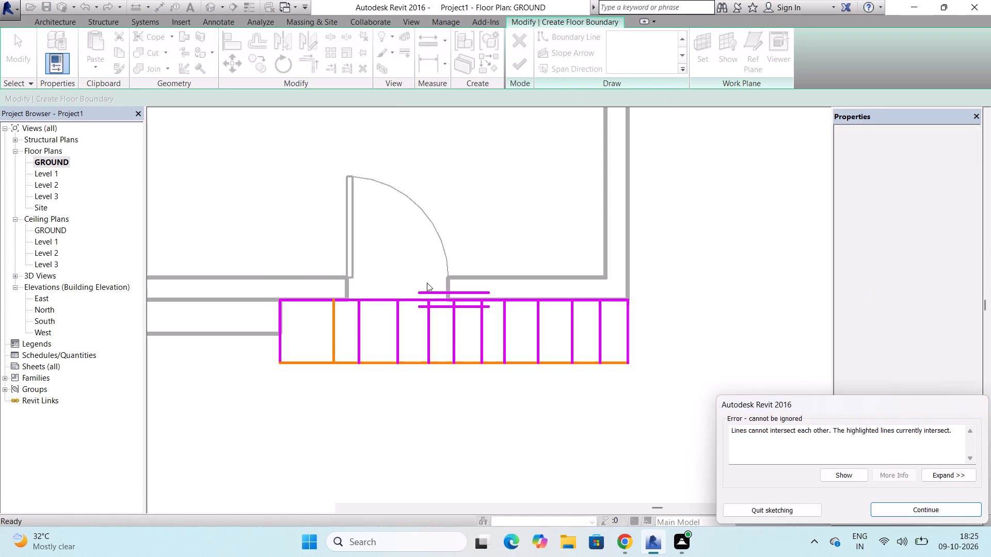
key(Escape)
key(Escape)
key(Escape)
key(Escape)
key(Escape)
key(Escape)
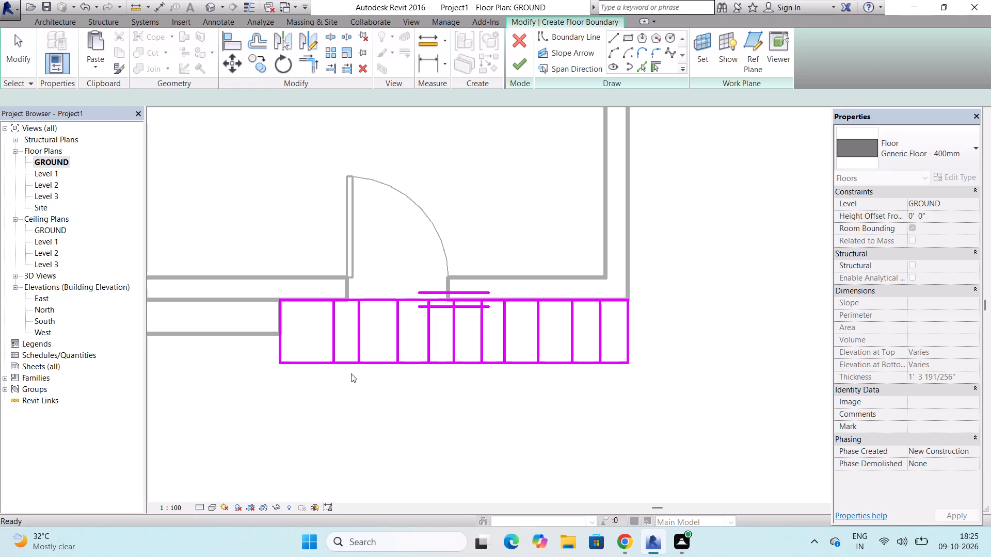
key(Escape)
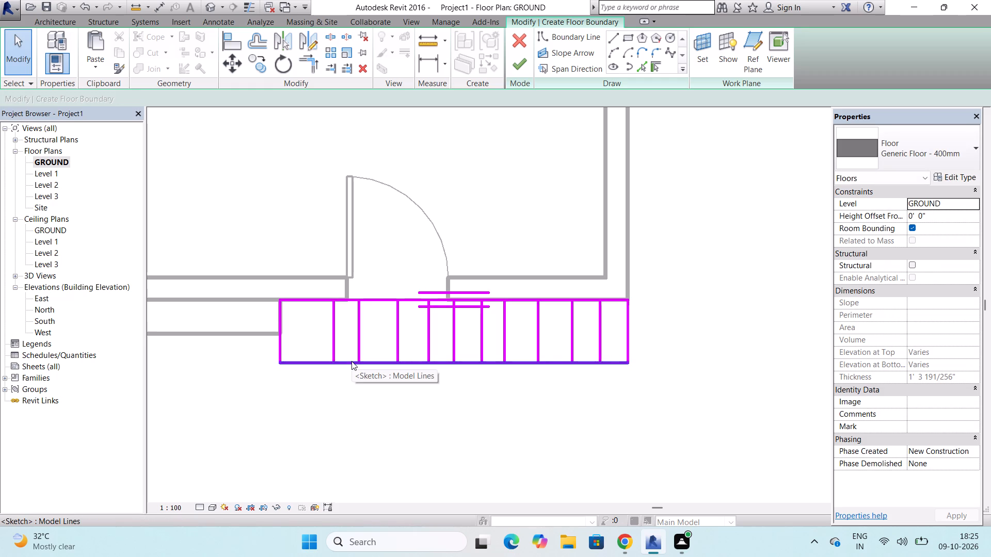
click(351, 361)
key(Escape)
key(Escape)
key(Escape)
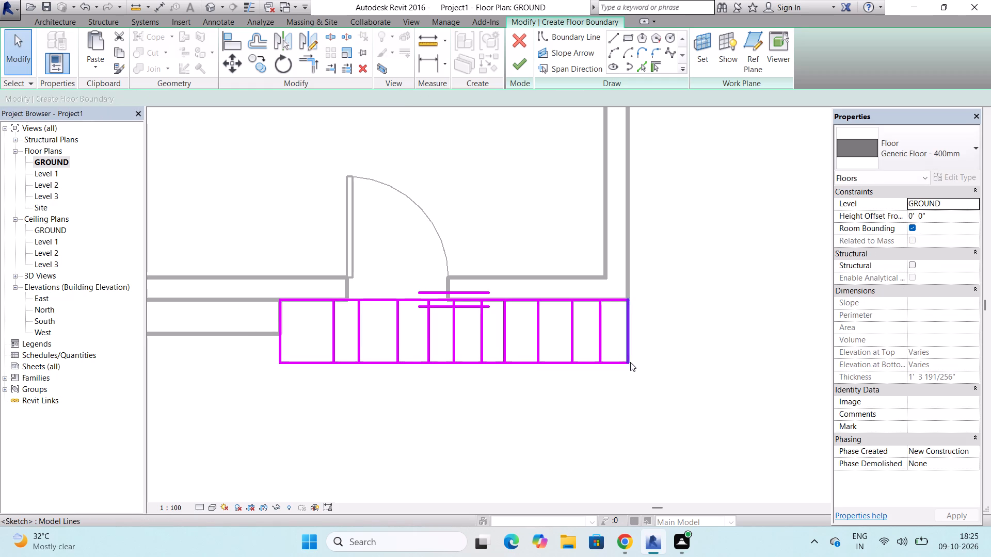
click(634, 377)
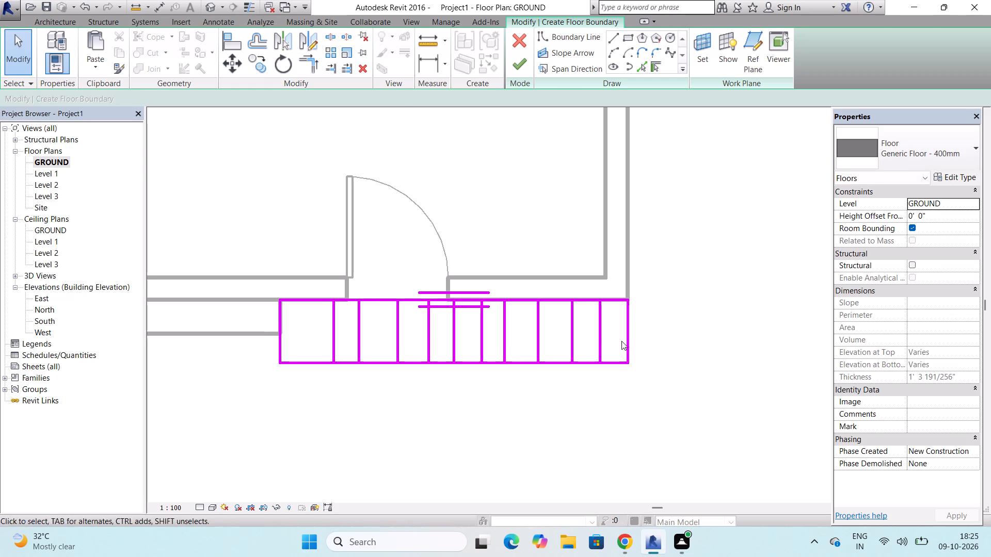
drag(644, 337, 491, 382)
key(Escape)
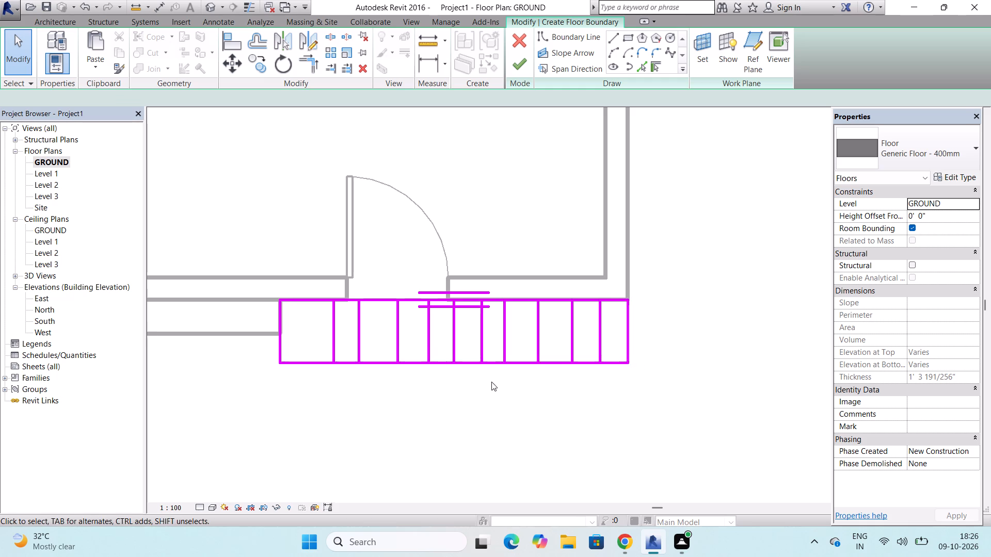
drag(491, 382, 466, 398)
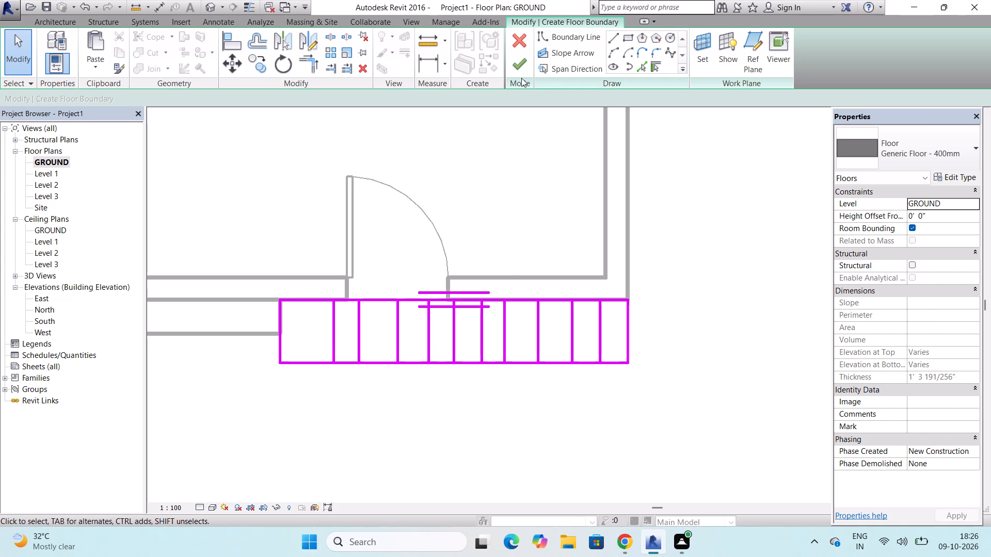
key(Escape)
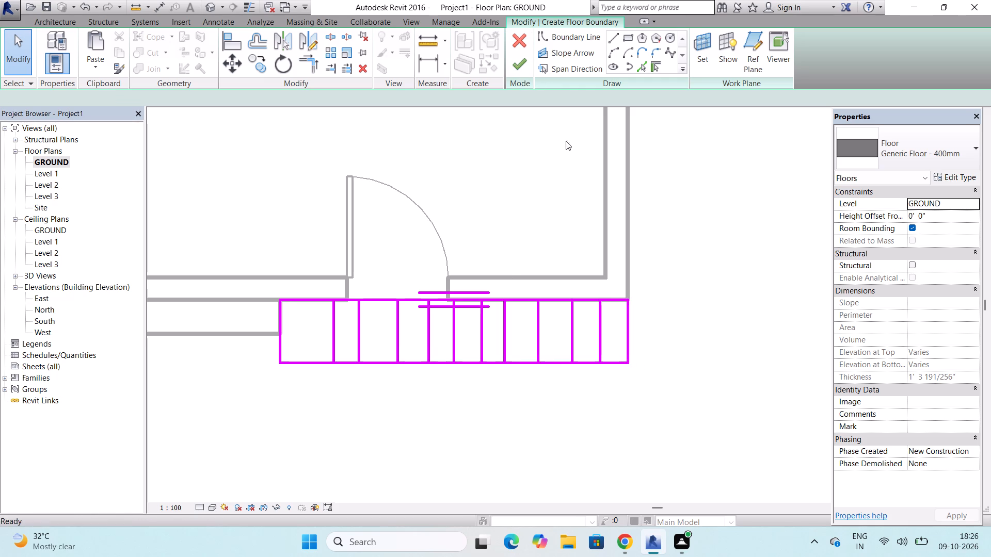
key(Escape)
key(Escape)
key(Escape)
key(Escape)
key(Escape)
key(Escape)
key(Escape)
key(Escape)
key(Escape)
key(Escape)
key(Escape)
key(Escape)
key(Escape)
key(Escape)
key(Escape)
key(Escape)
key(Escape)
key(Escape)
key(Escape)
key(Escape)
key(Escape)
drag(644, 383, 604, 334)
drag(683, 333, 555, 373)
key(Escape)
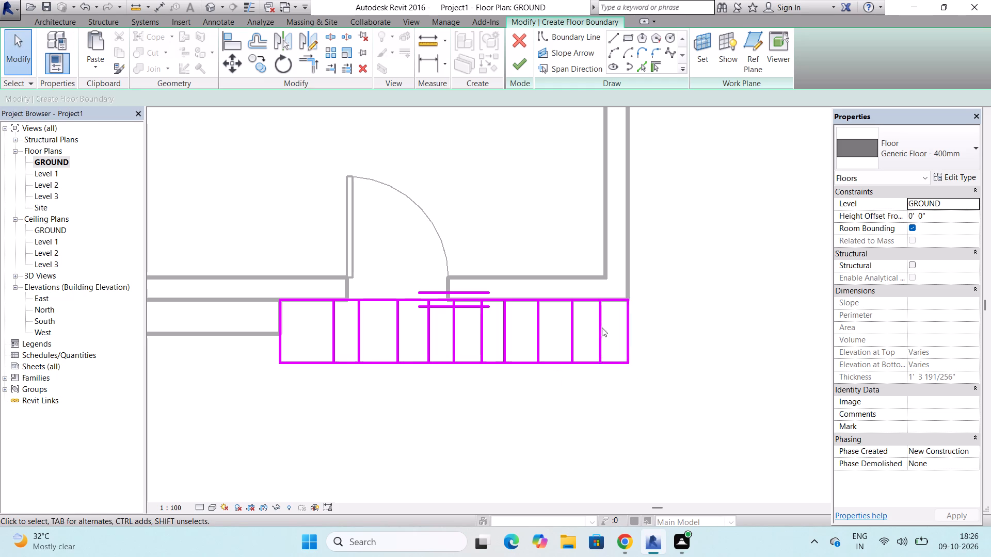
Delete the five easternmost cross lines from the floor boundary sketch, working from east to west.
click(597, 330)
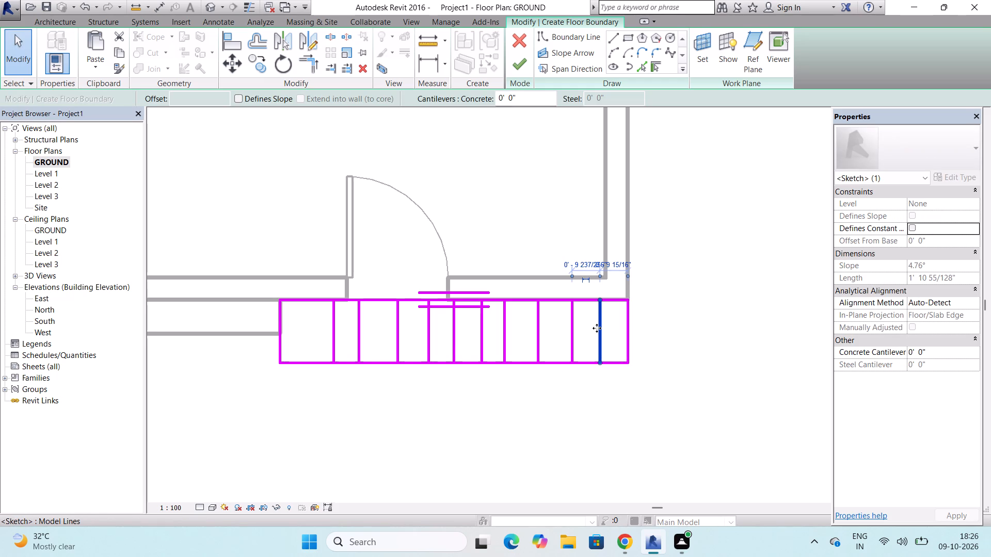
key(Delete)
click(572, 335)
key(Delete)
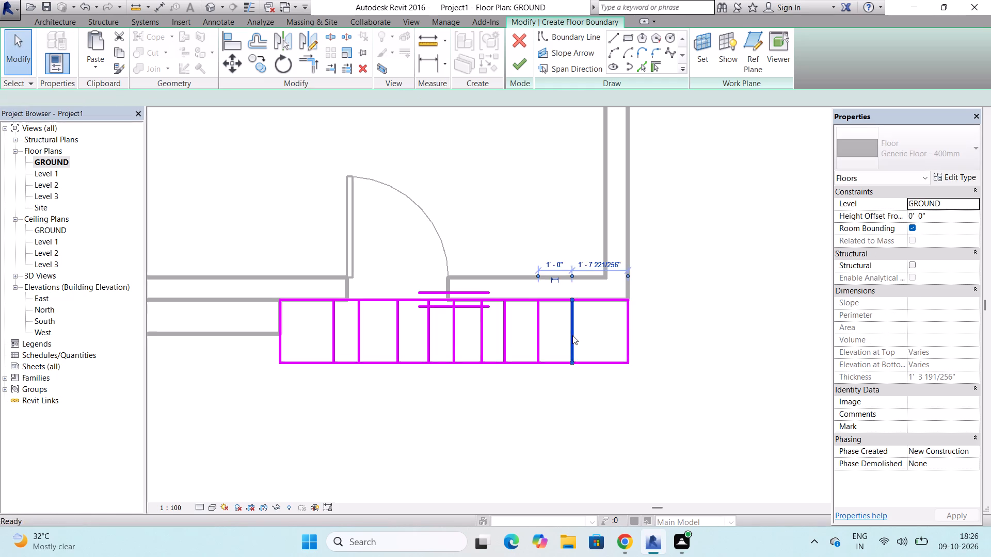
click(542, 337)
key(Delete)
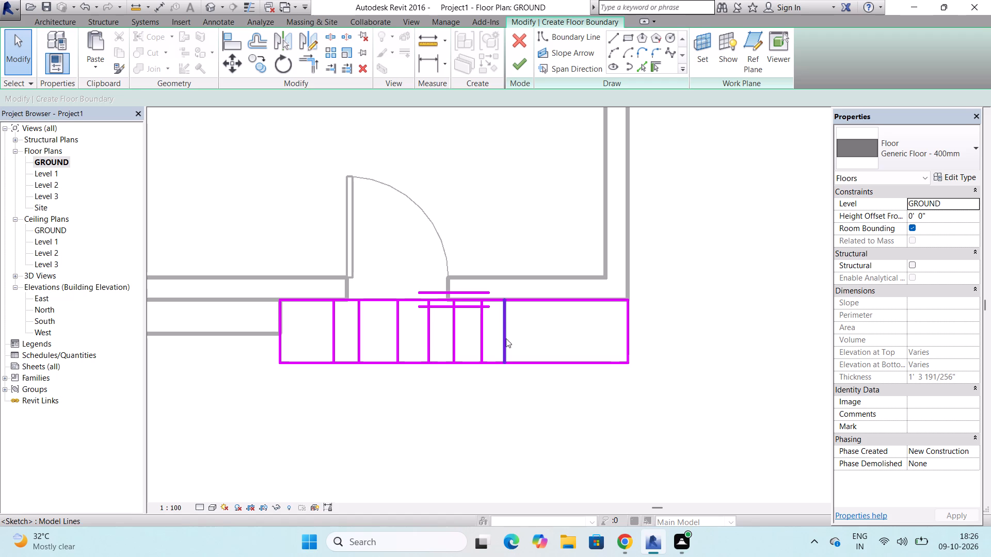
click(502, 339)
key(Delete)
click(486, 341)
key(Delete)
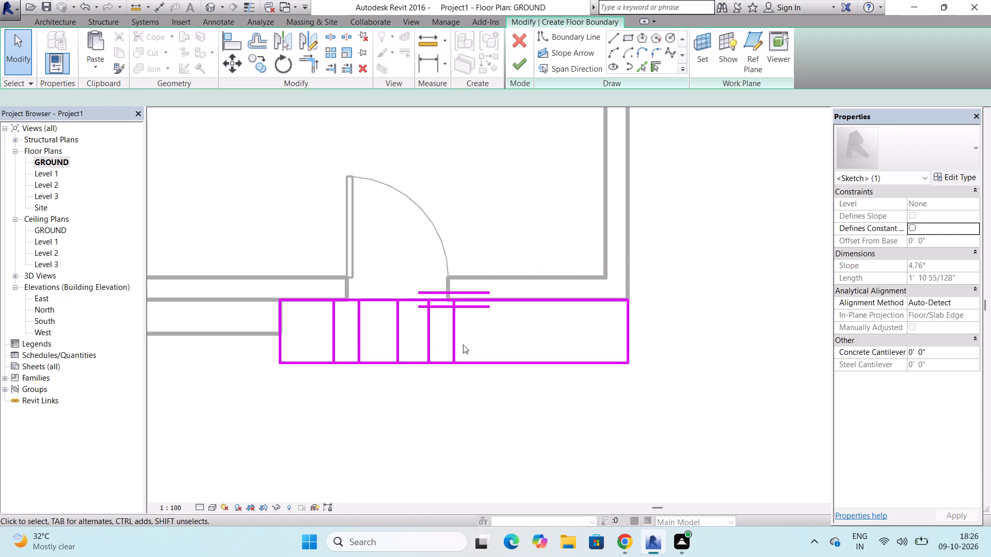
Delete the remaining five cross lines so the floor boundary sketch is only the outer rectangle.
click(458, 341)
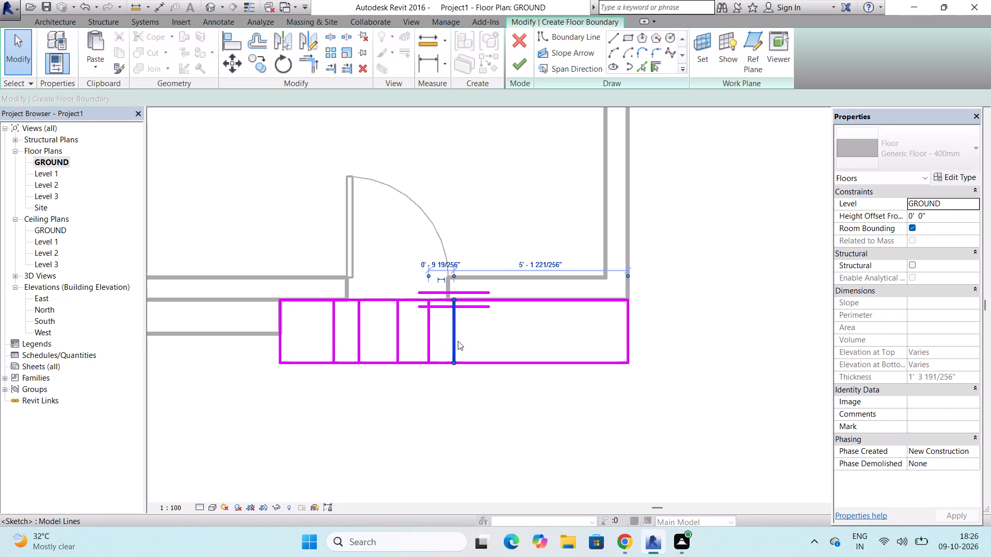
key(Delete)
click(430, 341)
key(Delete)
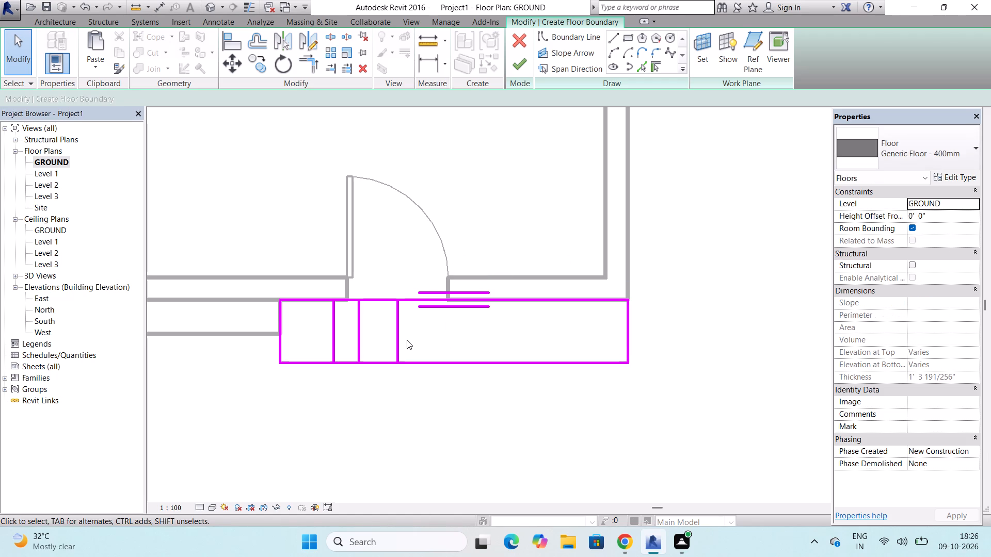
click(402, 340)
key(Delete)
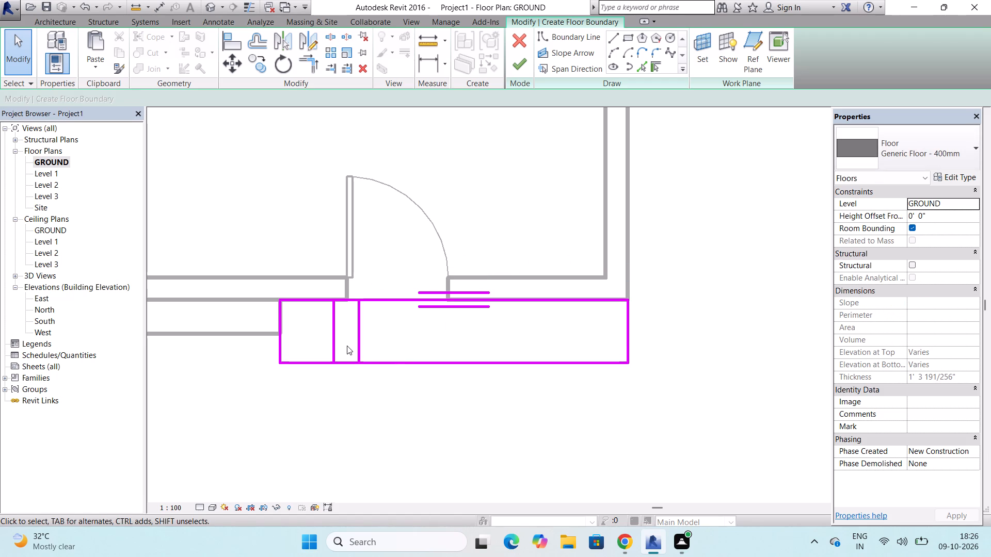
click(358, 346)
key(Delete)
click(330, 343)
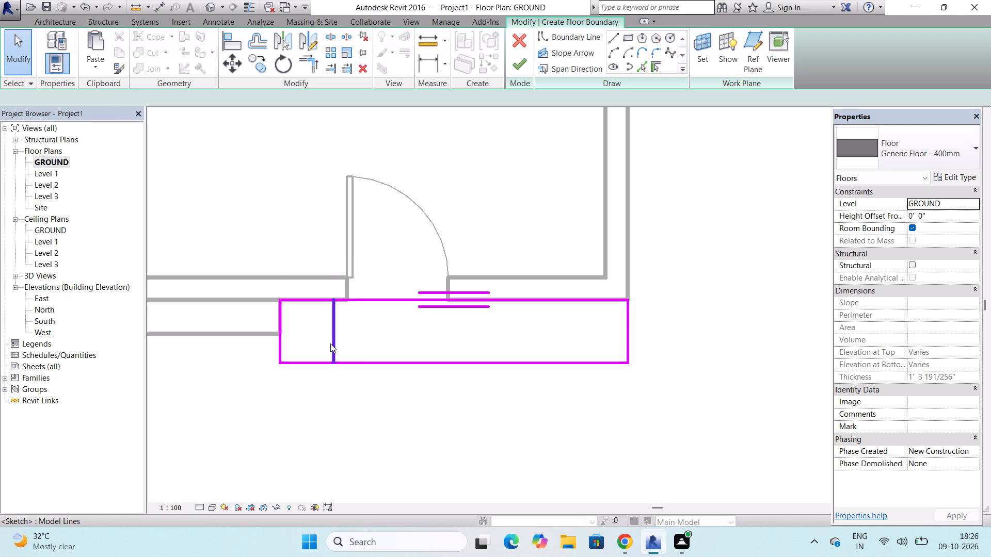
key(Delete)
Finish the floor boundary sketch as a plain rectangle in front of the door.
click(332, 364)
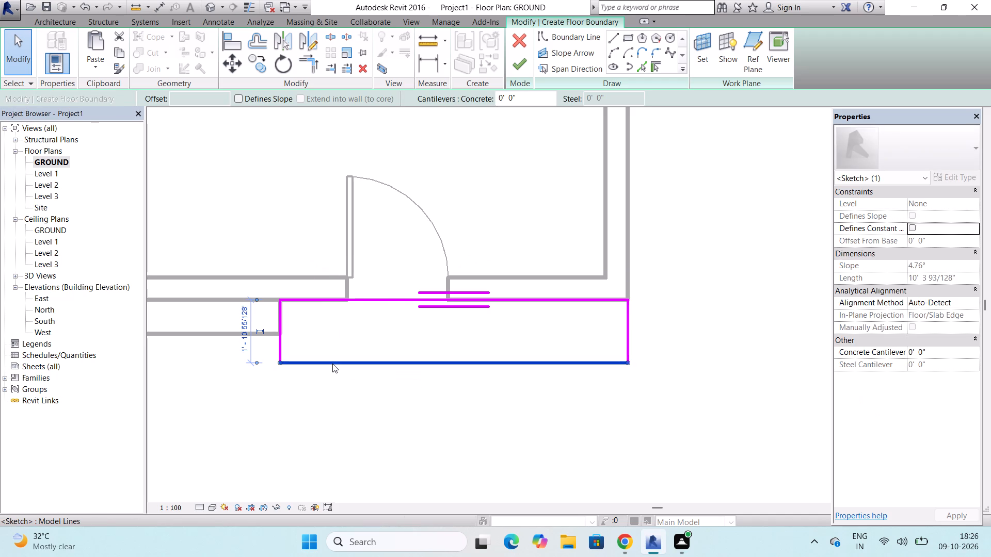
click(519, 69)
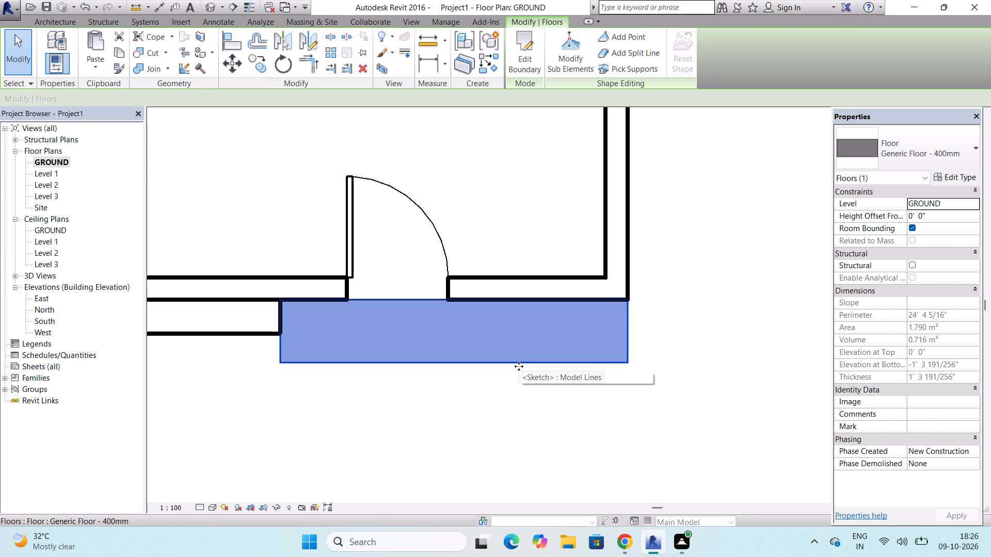
Delete the rectangular floor slab in front of the entrance door.
key(Delete)
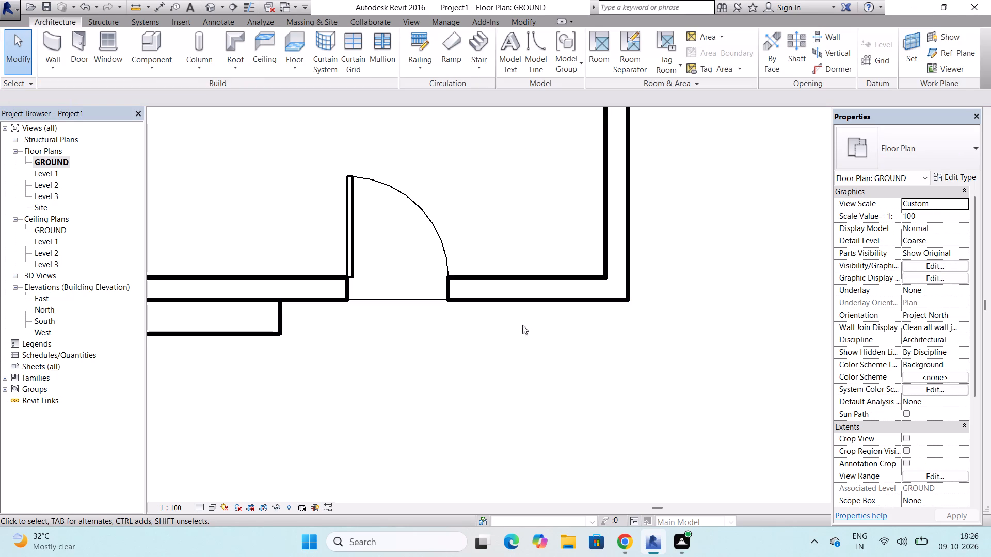
In the 3D view, start an in-place model in the Walls category, accepting the suggested name.
click(206, 10)
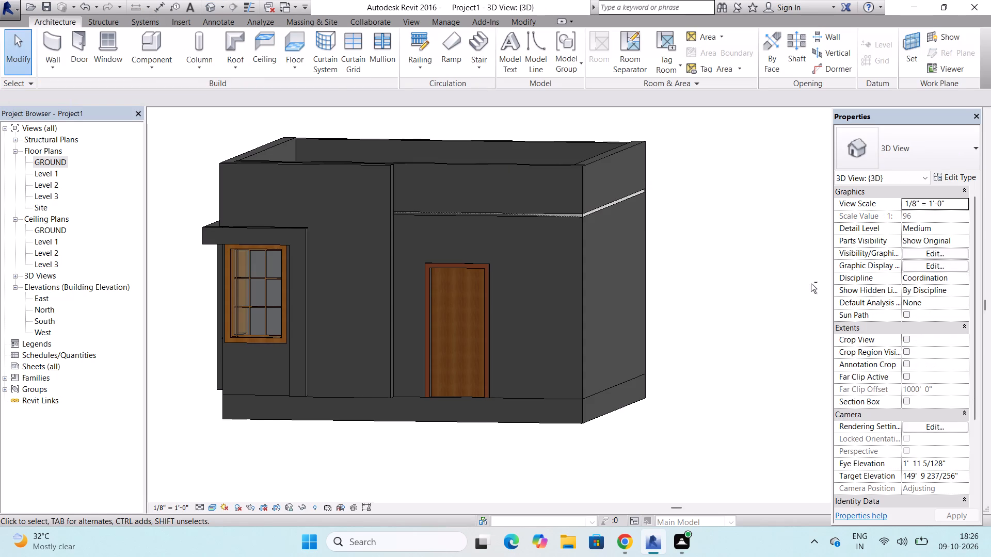
shift+middle_drag(810, 284, 663, 312)
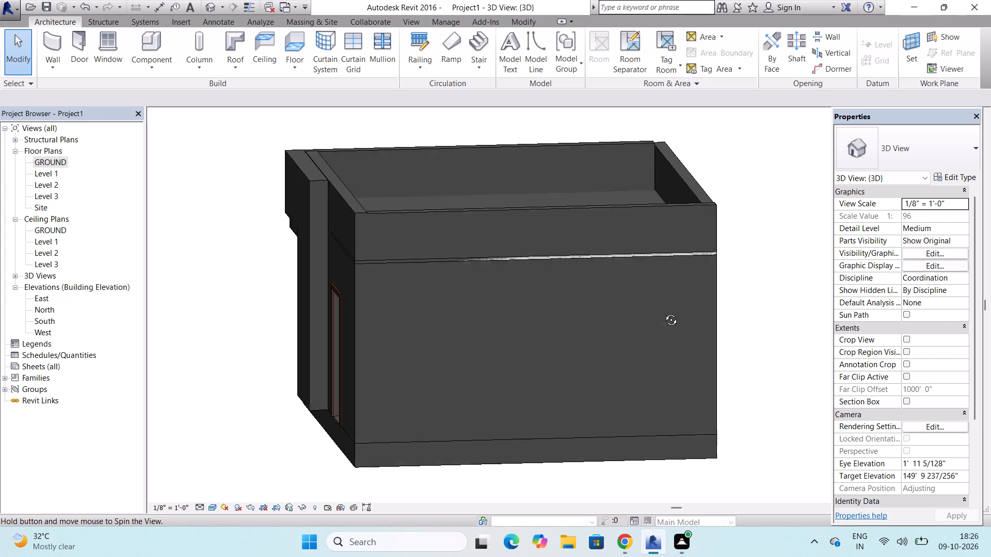
shift+middle_drag(663, 312, 816, 303)
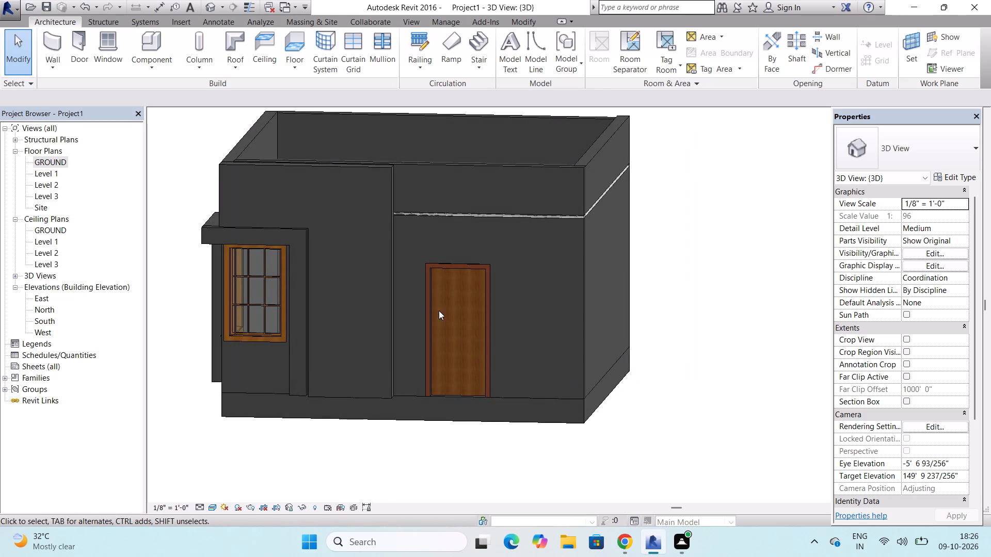
click(136, 55)
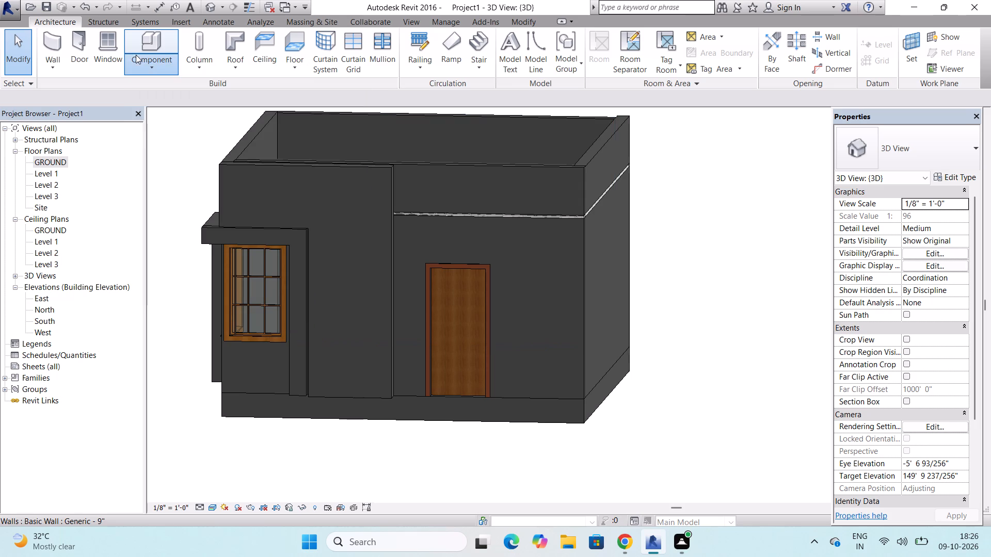
click(152, 124)
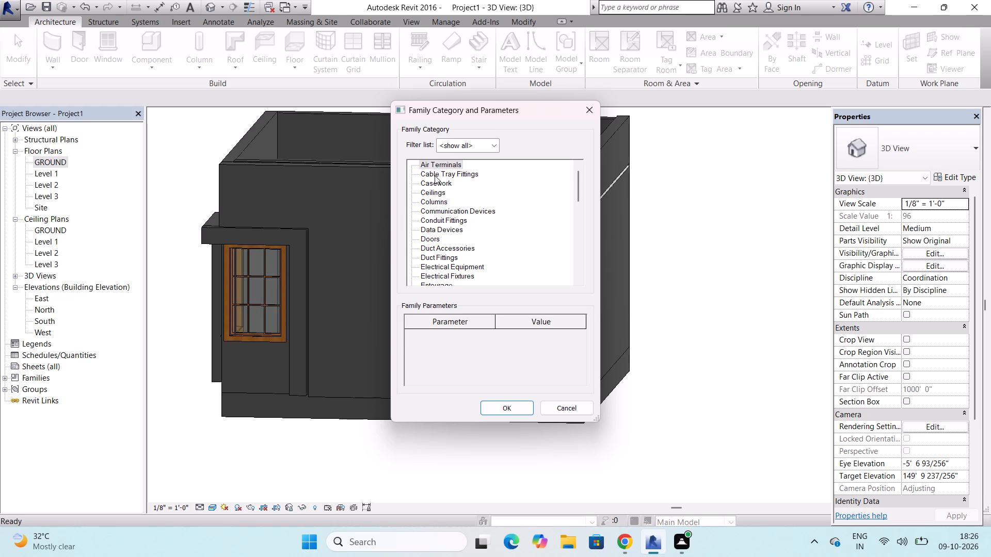
scroll(432, 239, down, 20)
scroll(432, 239, down, 9)
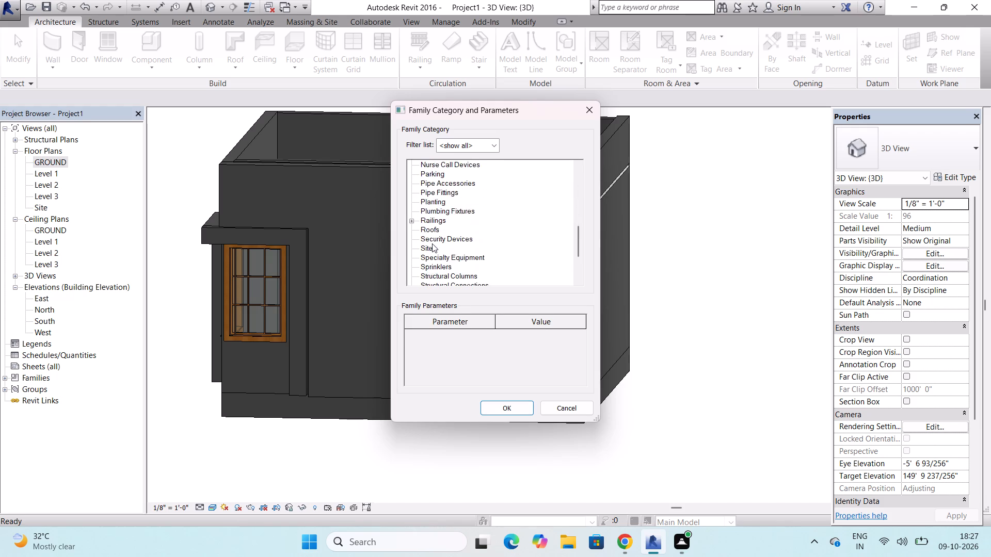
scroll(432, 243, down, 13)
click(435, 264)
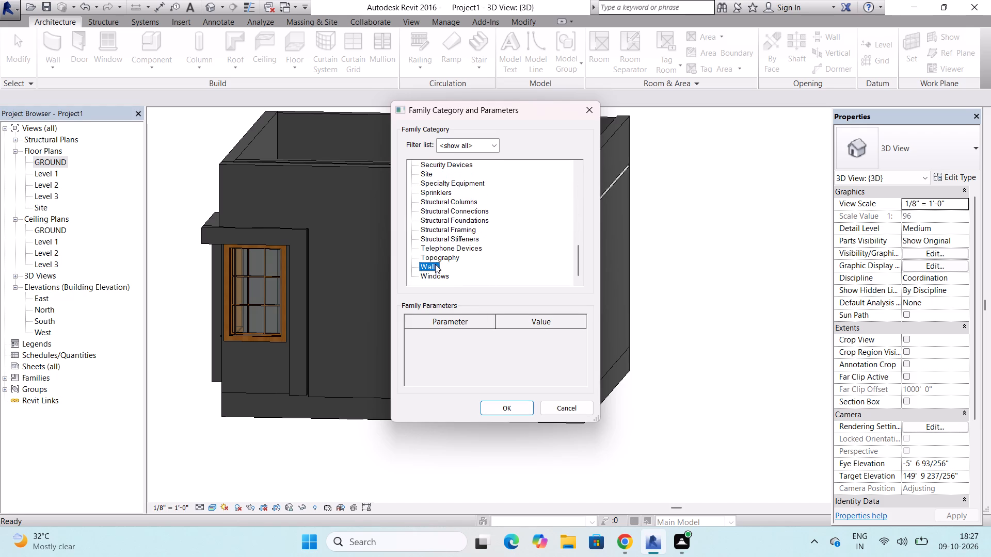
click(505, 404)
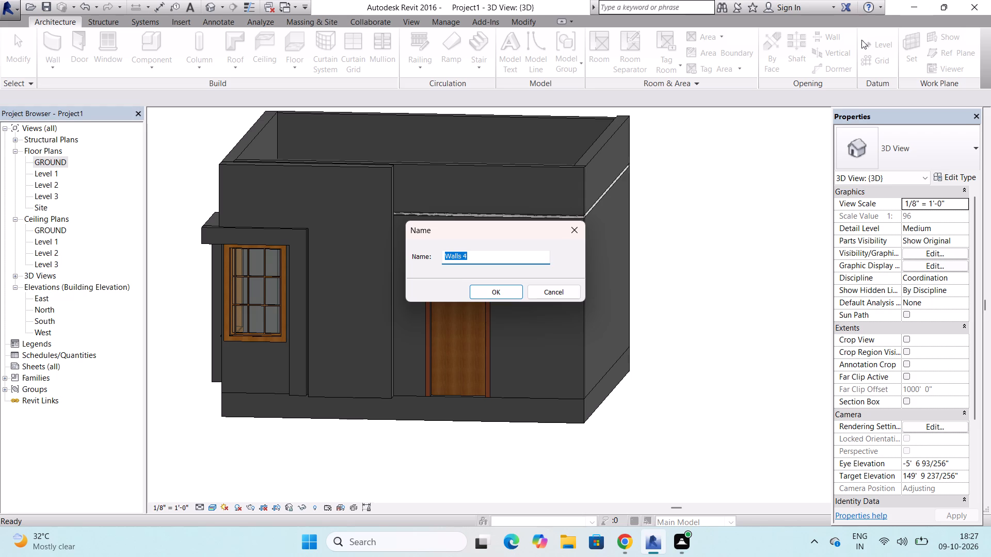
click(491, 289)
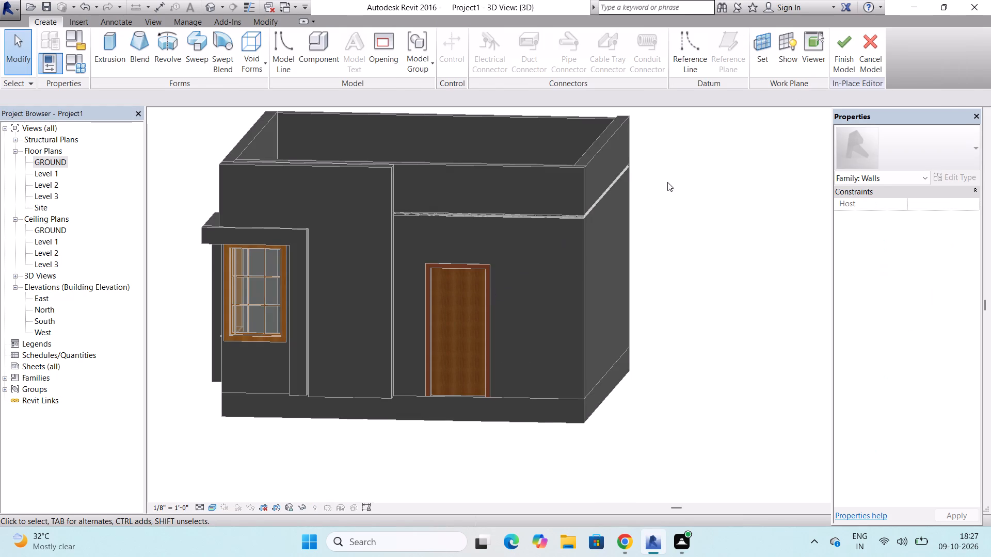
Set the work plane by picking the front face of the ceiling strip above the door.
click(762, 63)
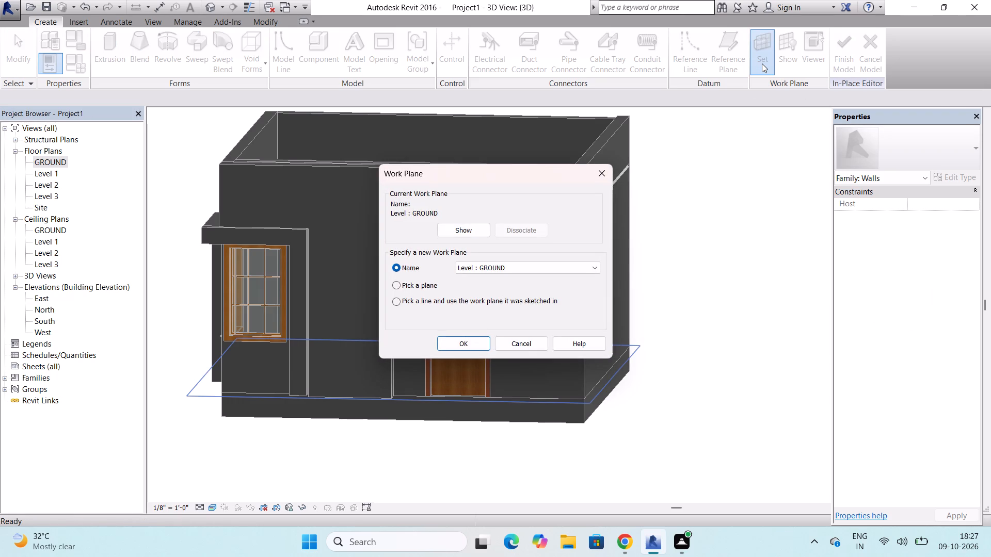
click(396, 285)
click(451, 341)
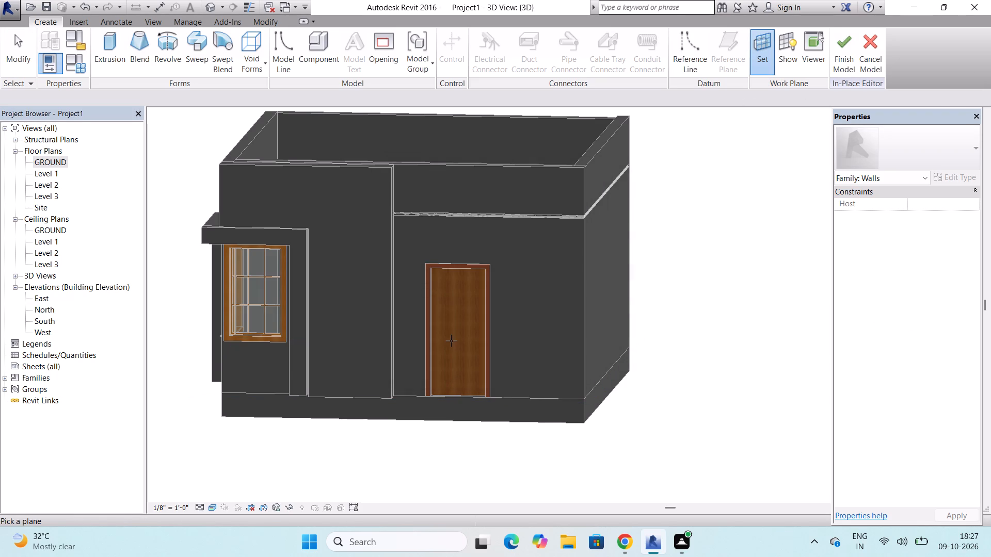
scroll(452, 230, up, 4)
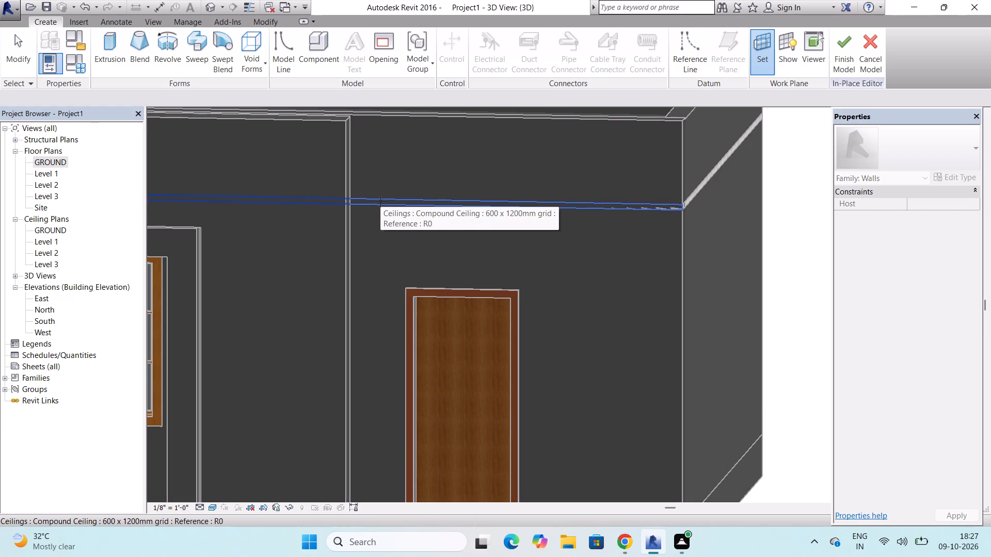
click(380, 201)
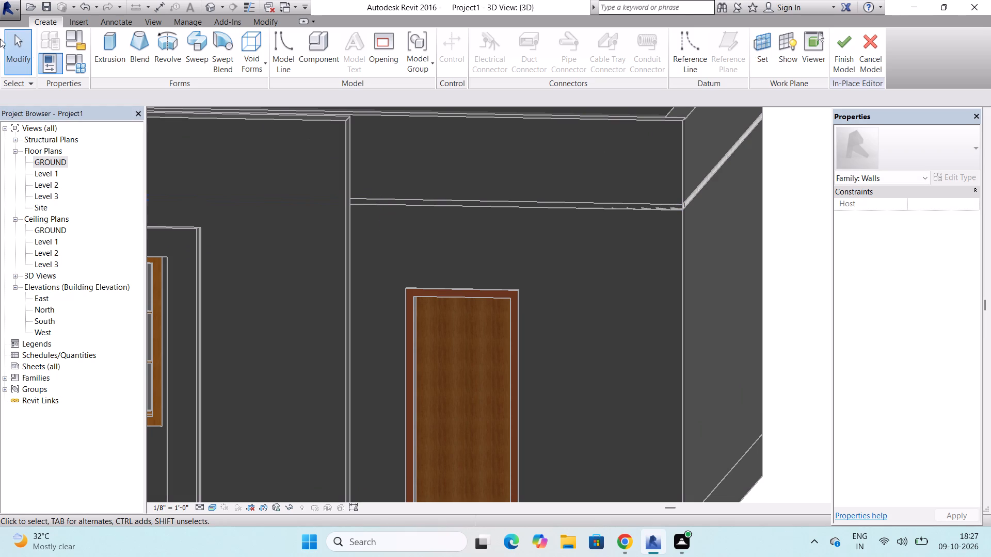
Start an extrusion and sketch a rectangular band just below the ceiling strip, from the projecting wall to the building's corner above the door.
click(118, 46)
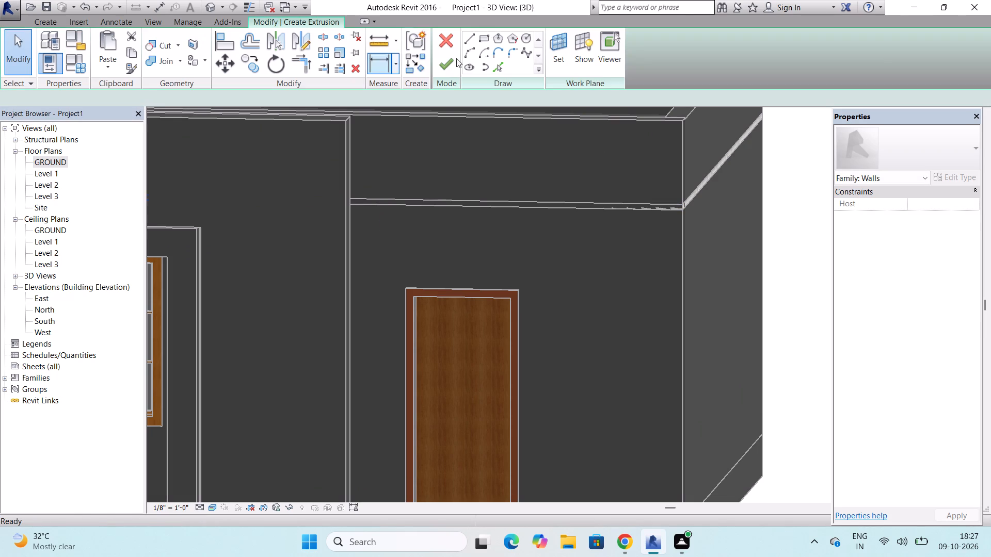
click(477, 42)
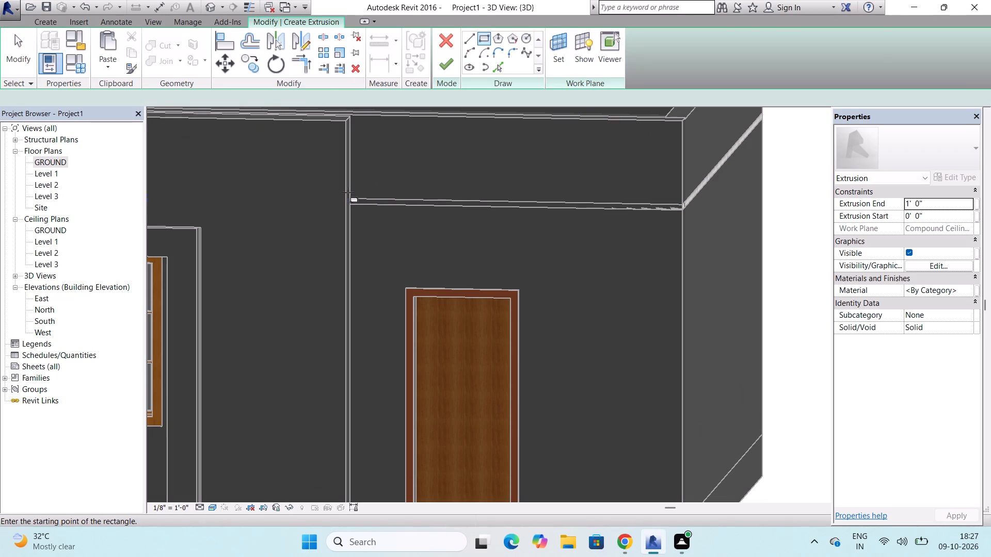
scroll(347, 193, up, 3)
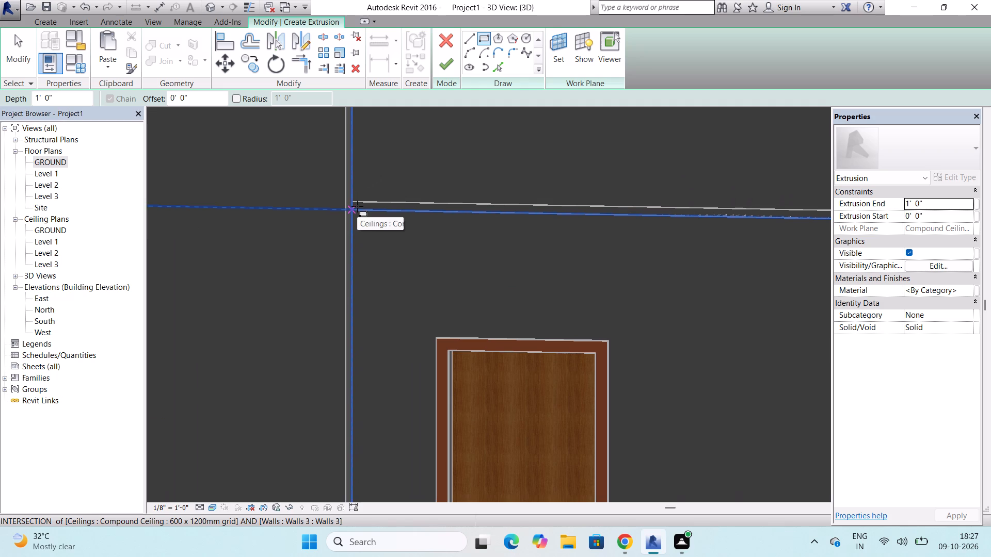
click(357, 206)
scroll(357, 206, down, 2)
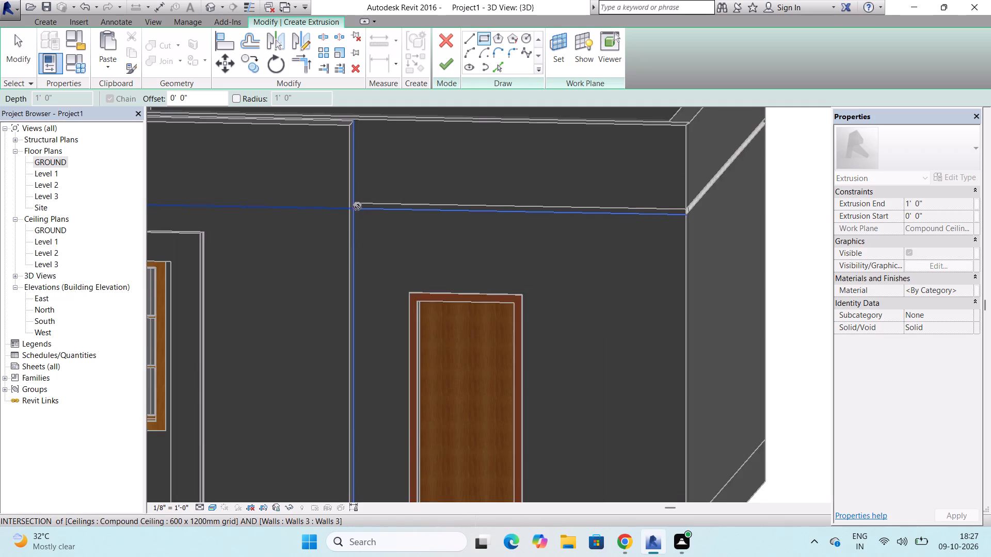
scroll(357, 206, down, 8)
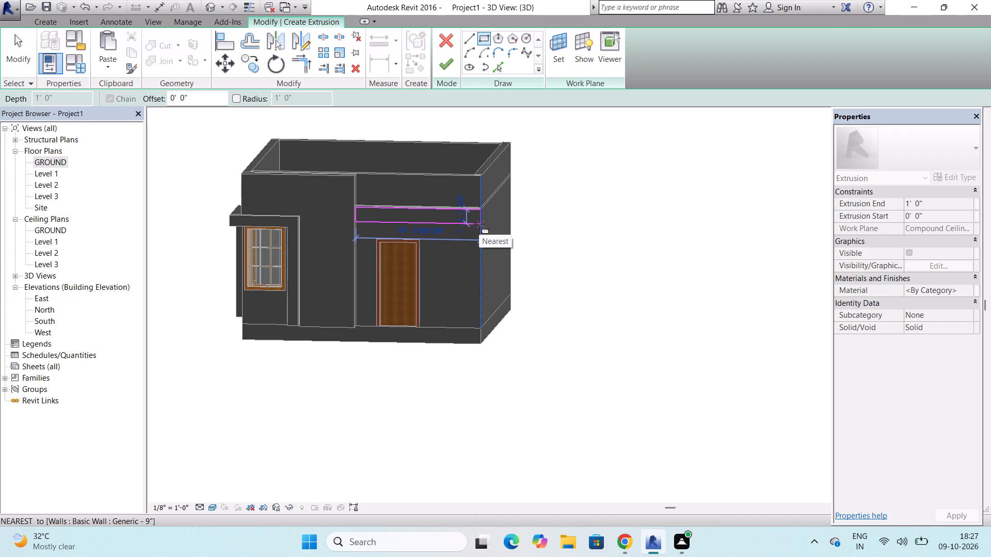
scroll(479, 224, up, 3)
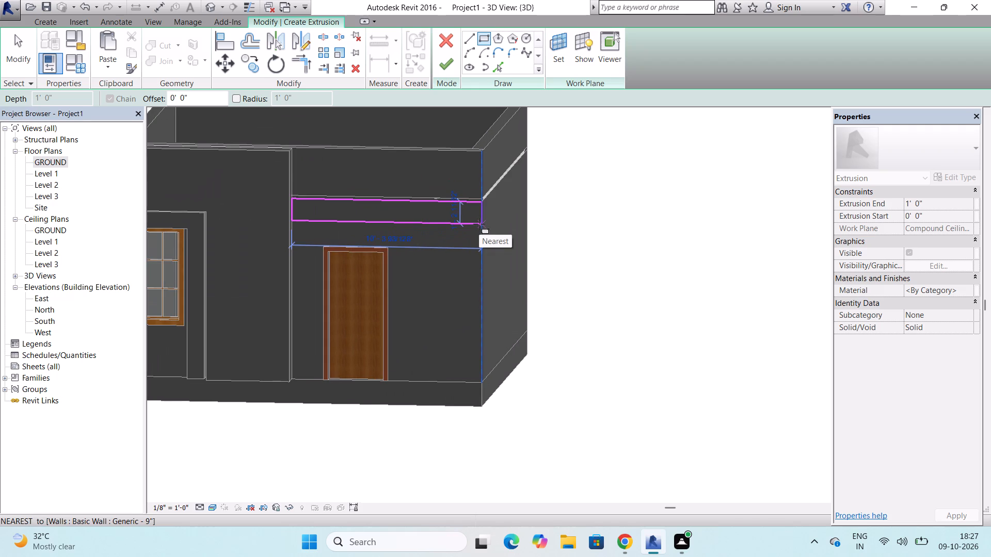
click(479, 224)
key(Escape)
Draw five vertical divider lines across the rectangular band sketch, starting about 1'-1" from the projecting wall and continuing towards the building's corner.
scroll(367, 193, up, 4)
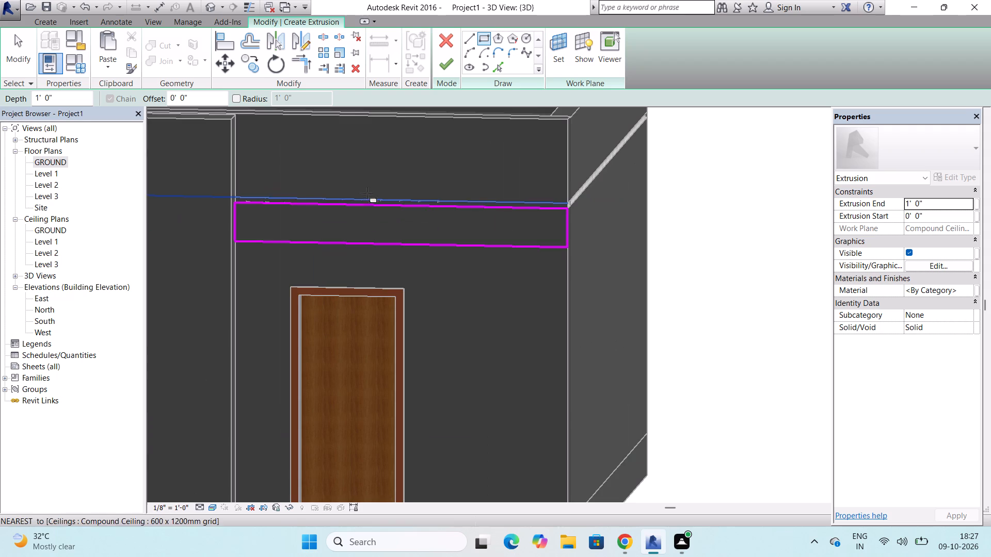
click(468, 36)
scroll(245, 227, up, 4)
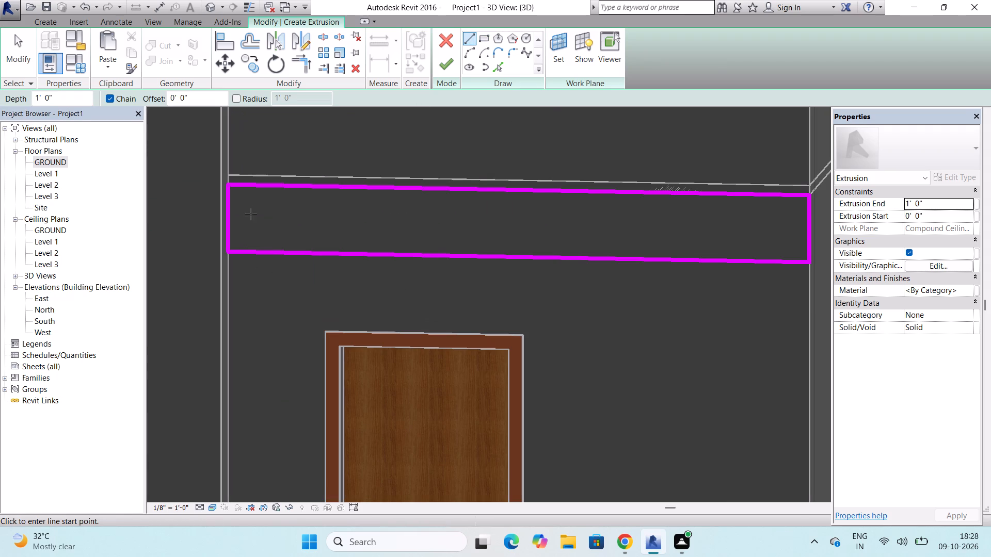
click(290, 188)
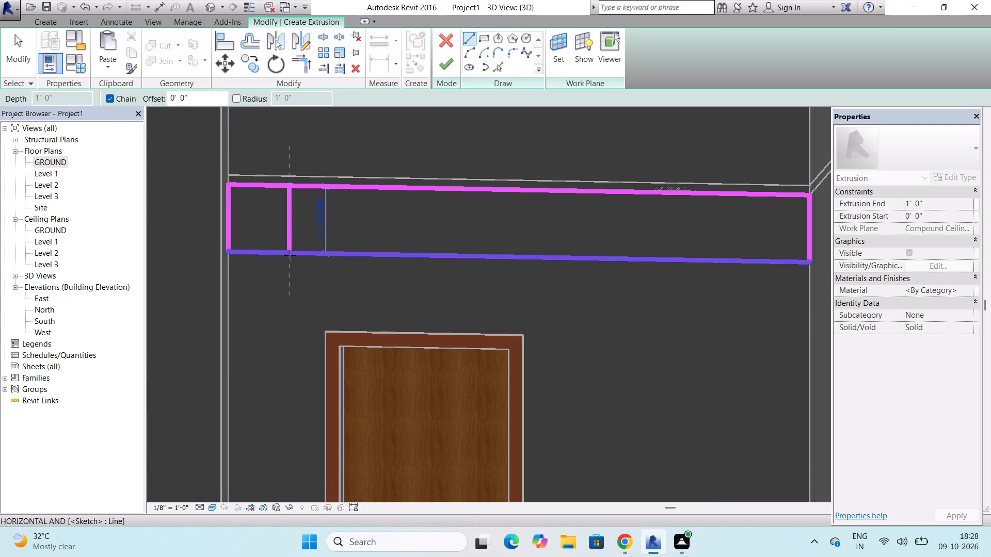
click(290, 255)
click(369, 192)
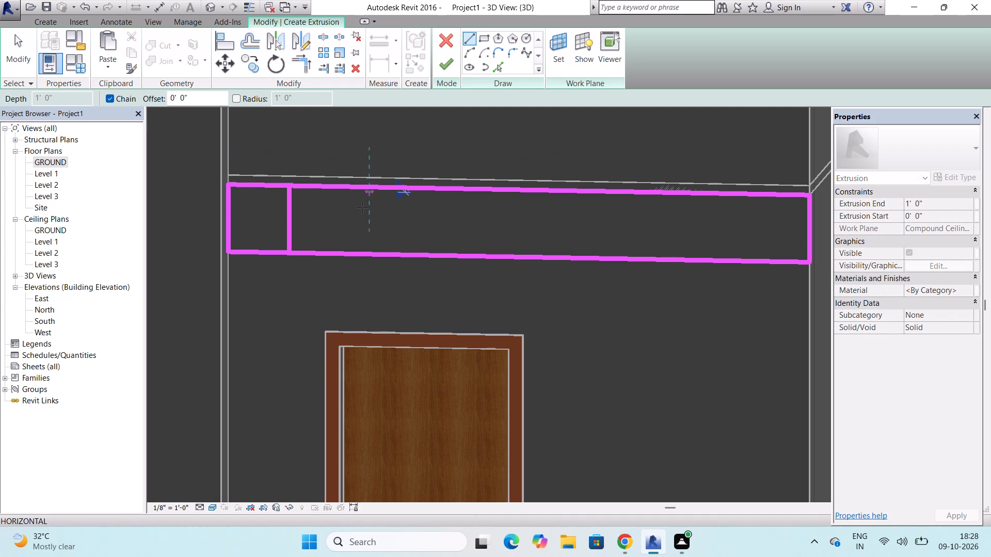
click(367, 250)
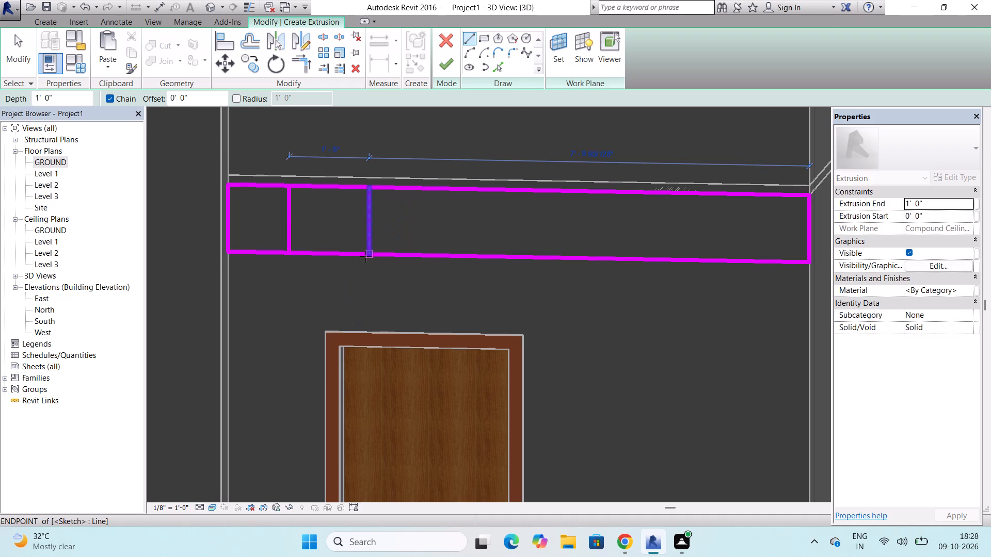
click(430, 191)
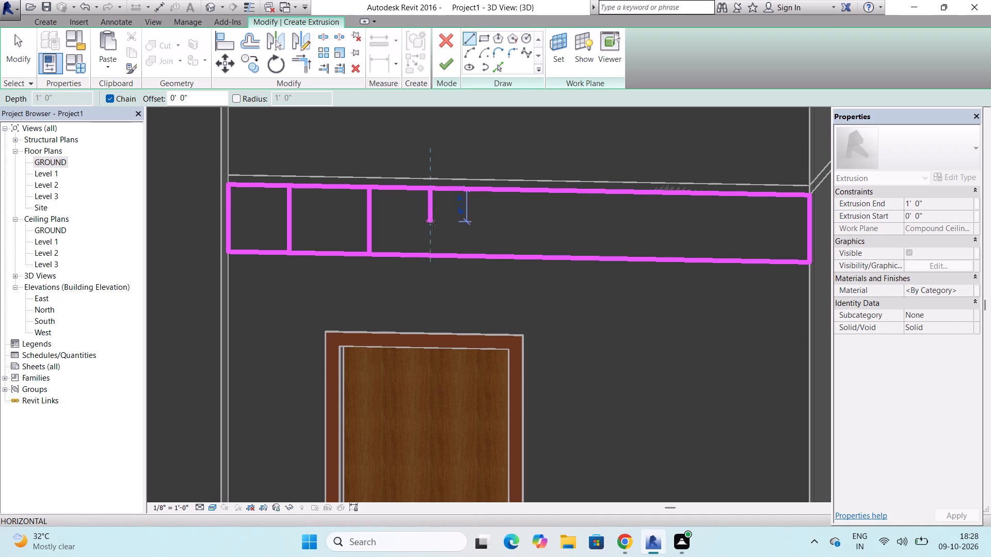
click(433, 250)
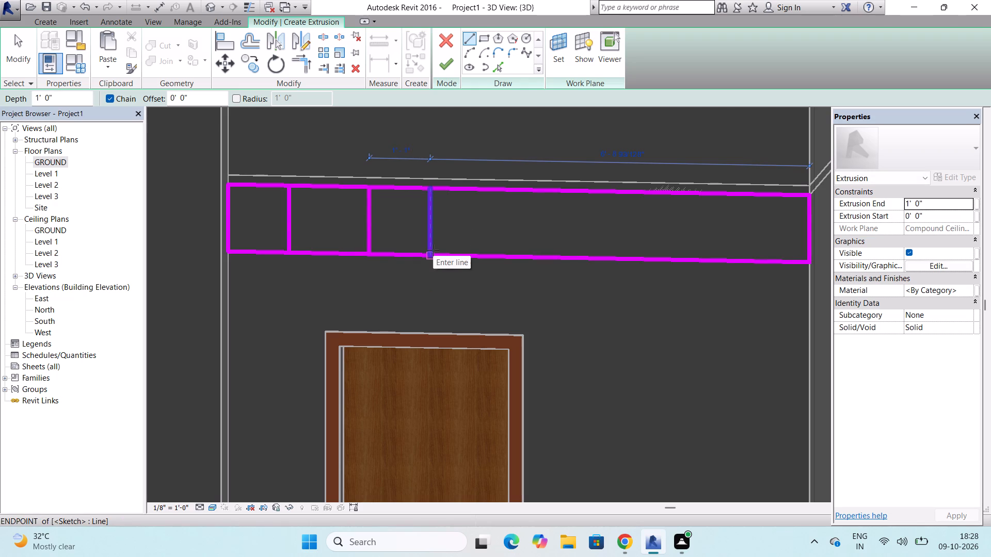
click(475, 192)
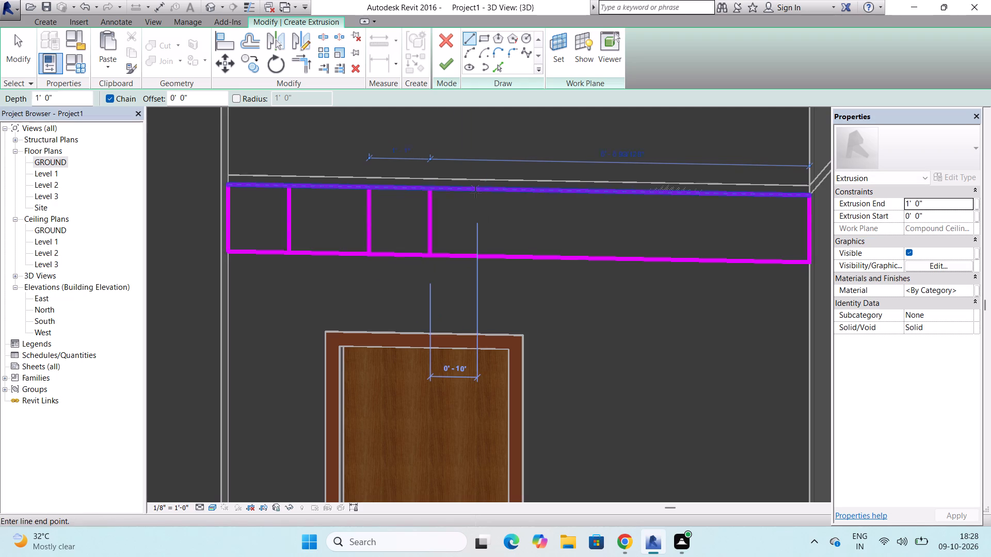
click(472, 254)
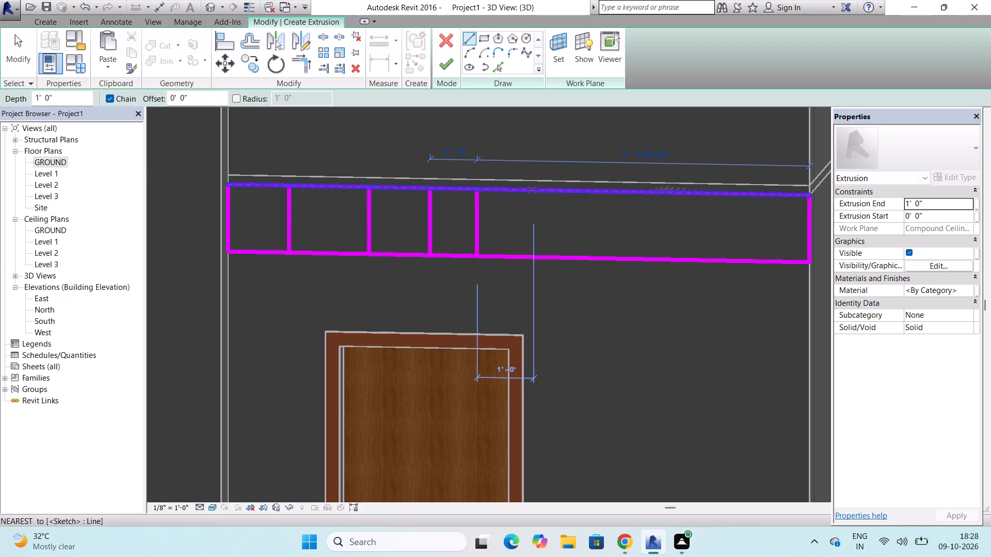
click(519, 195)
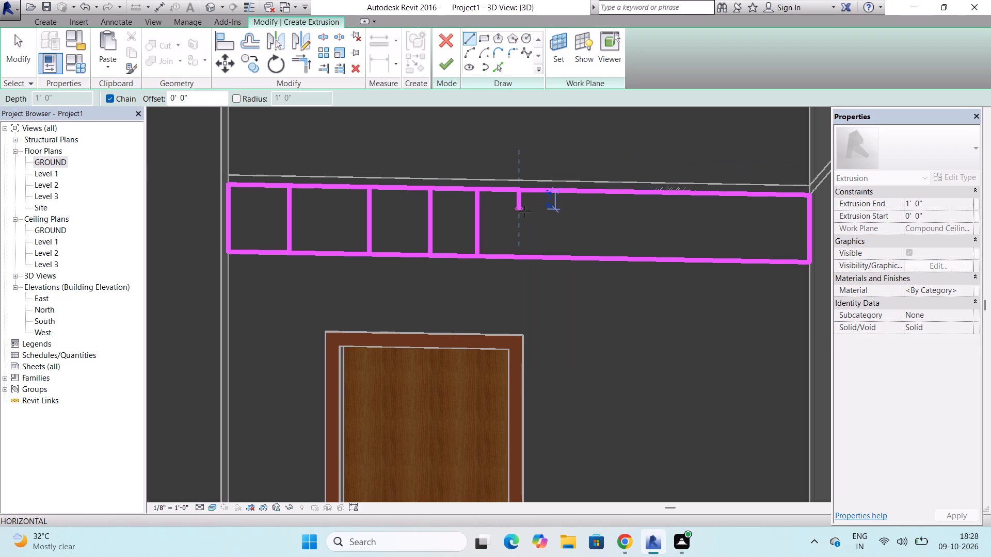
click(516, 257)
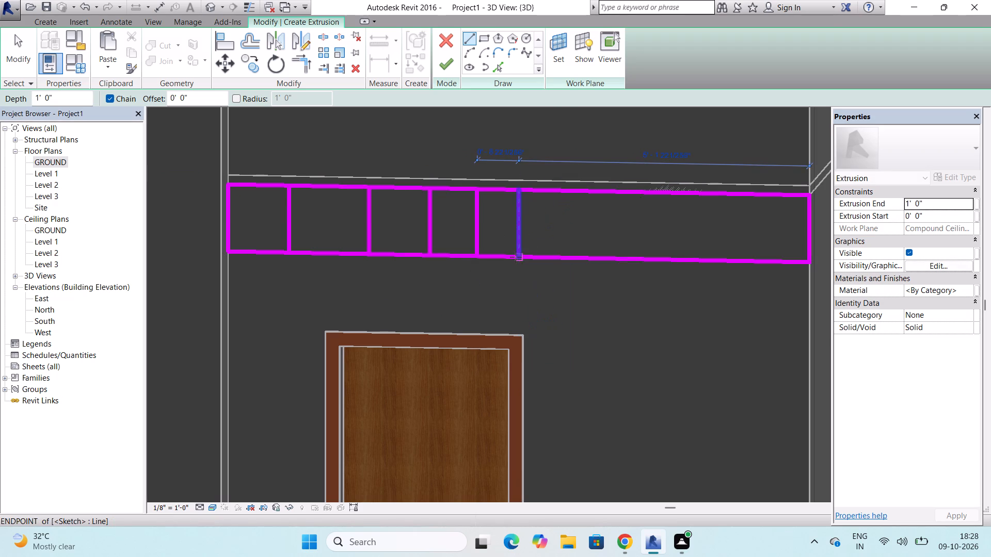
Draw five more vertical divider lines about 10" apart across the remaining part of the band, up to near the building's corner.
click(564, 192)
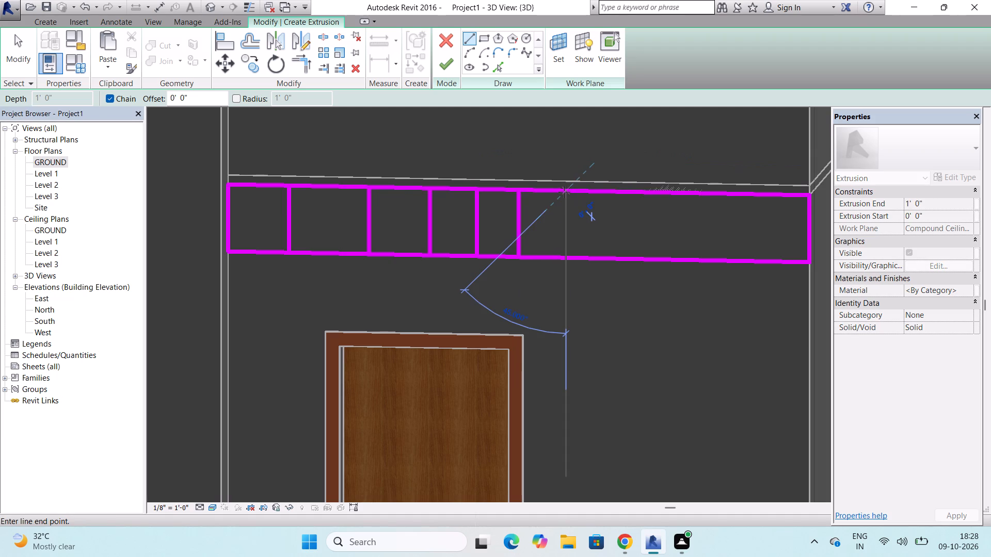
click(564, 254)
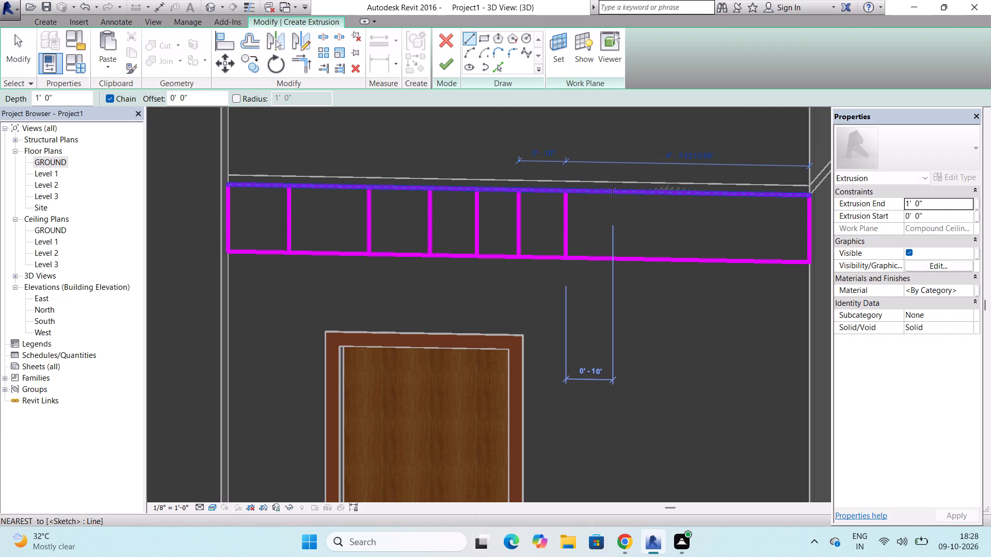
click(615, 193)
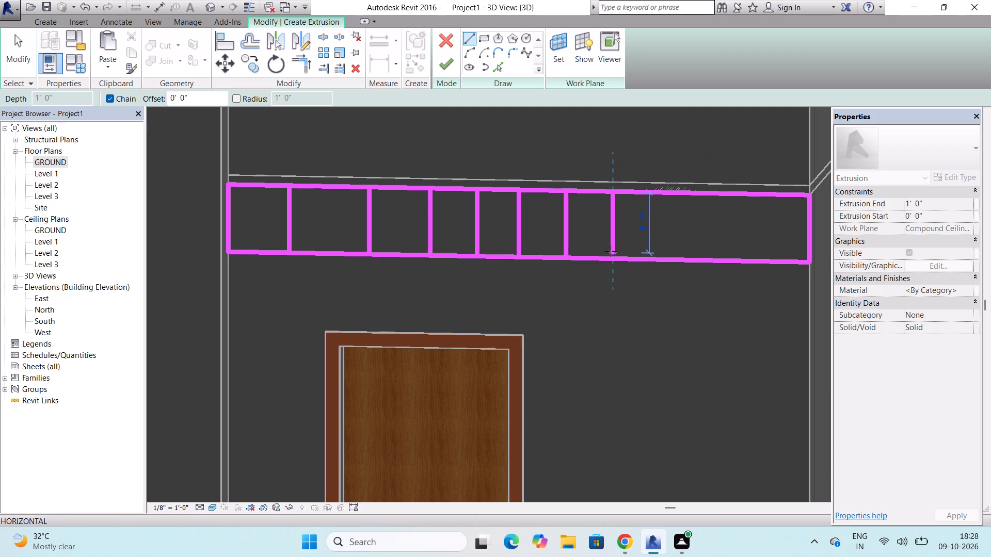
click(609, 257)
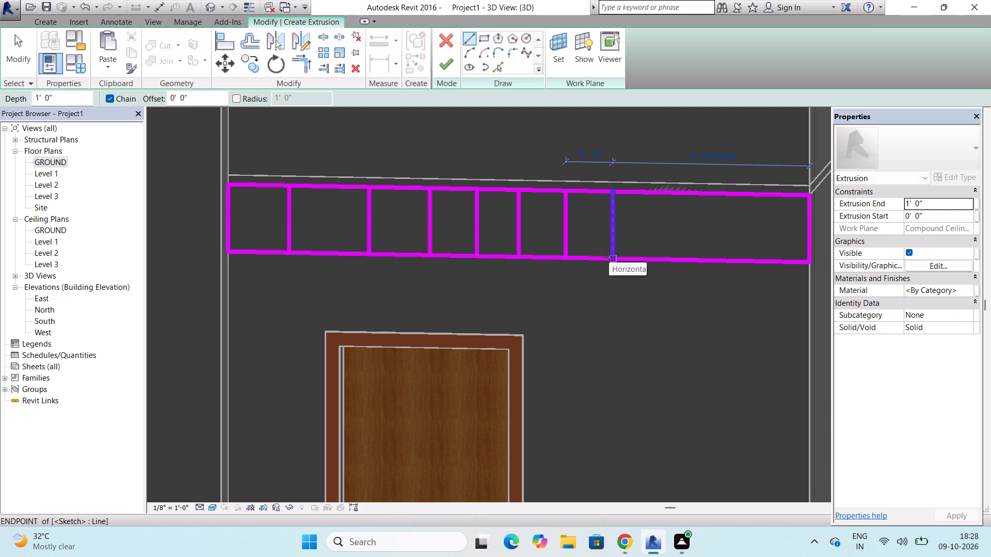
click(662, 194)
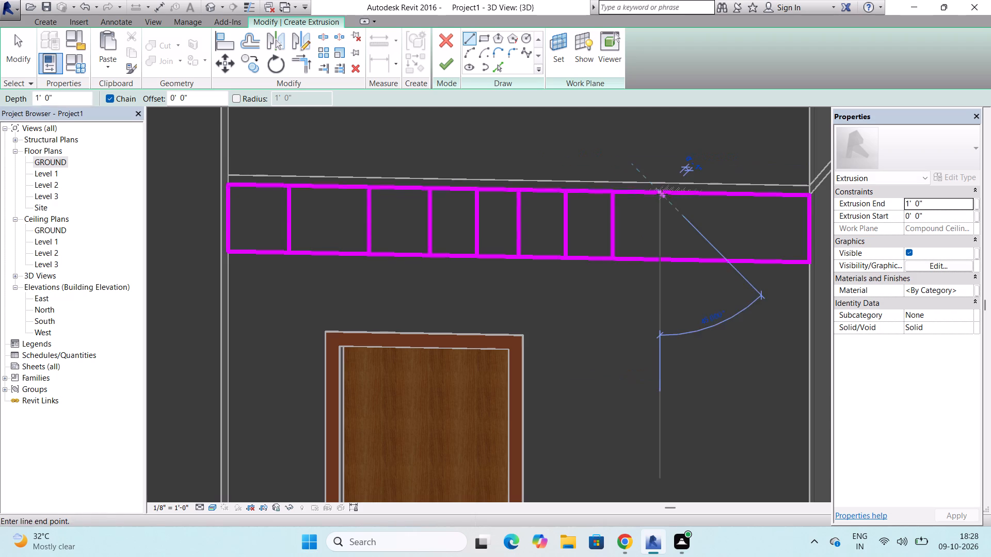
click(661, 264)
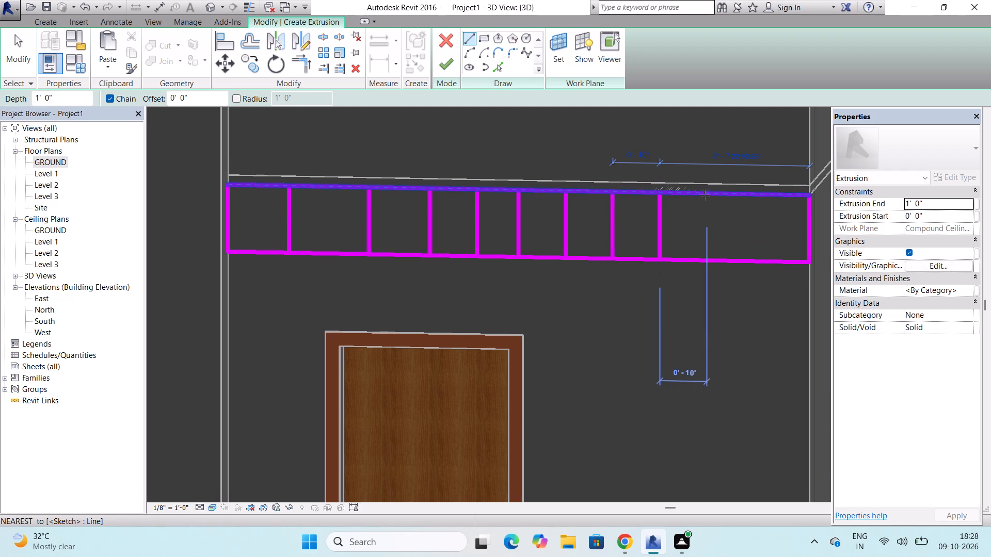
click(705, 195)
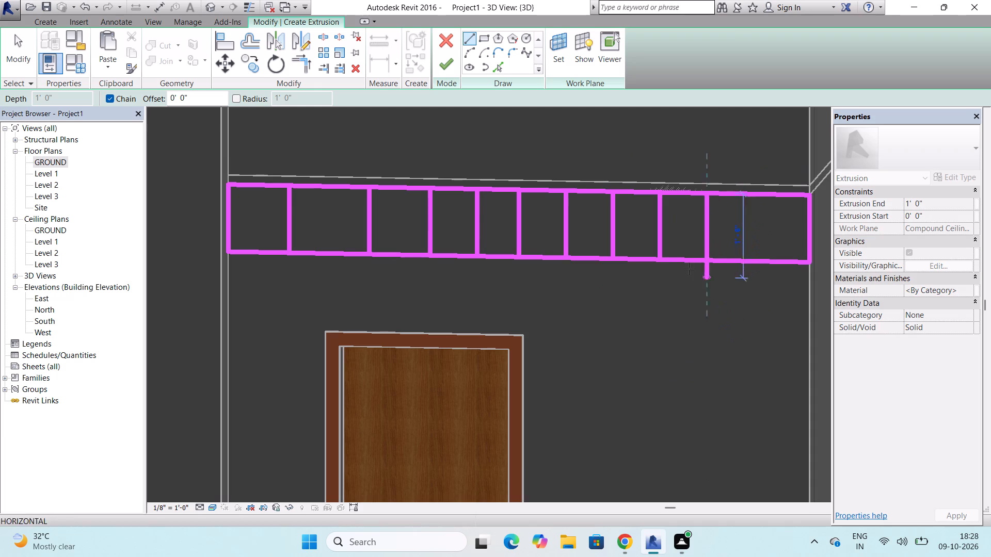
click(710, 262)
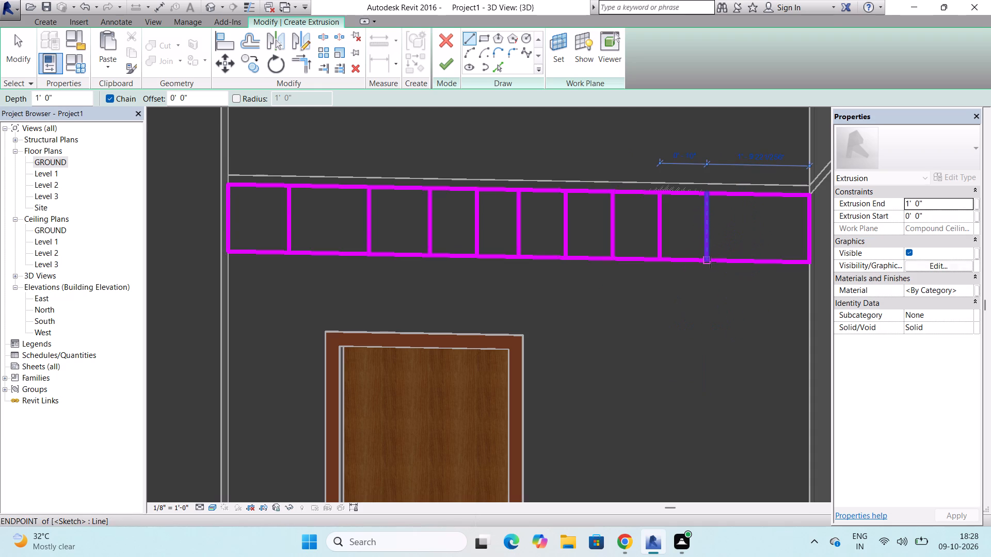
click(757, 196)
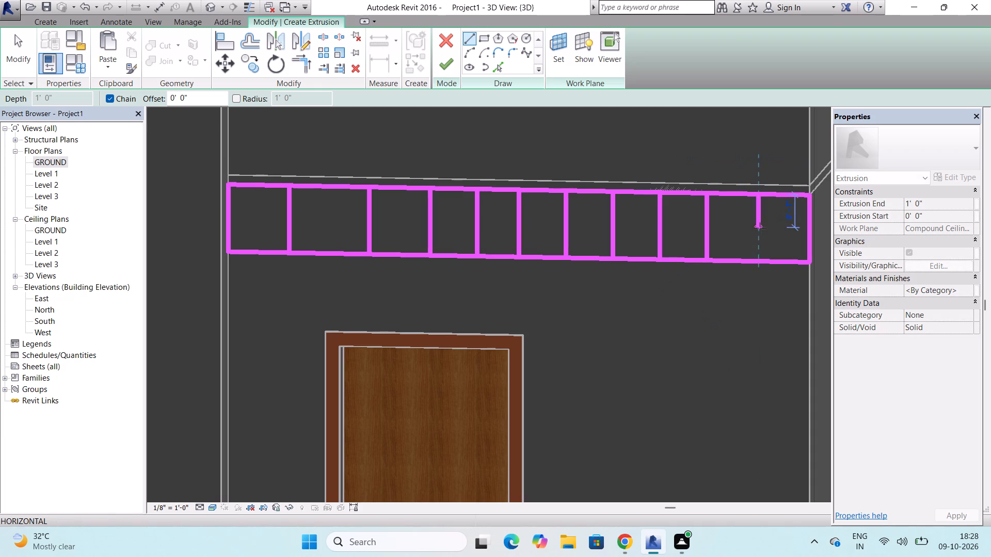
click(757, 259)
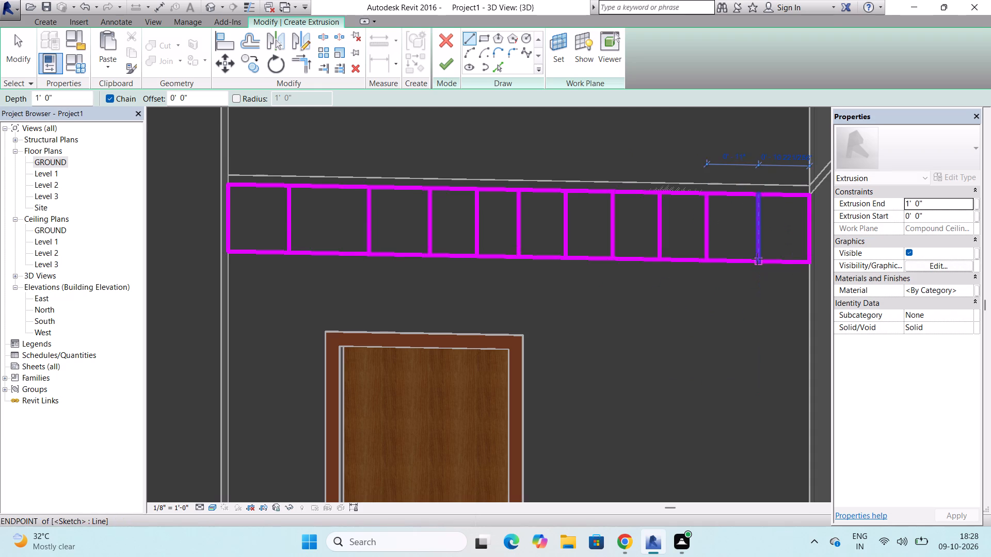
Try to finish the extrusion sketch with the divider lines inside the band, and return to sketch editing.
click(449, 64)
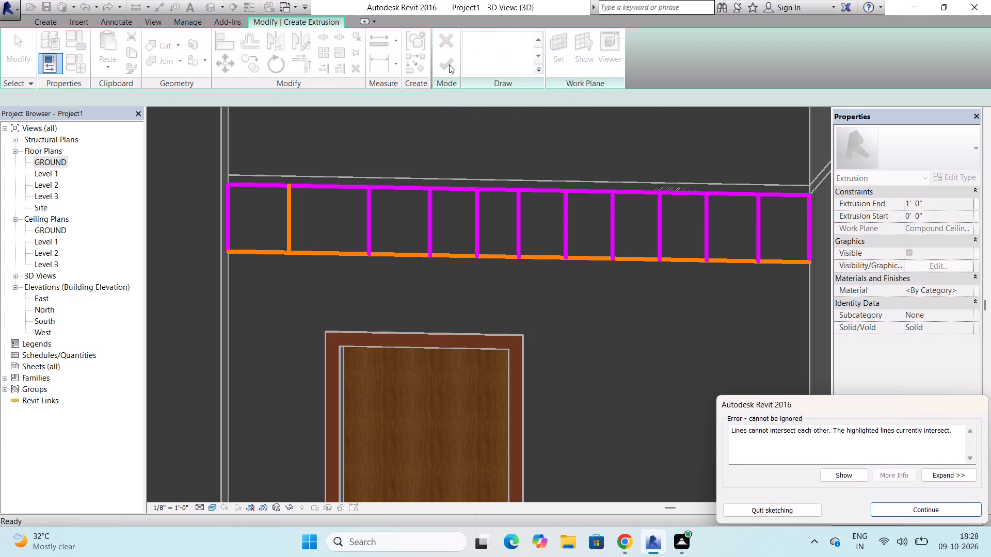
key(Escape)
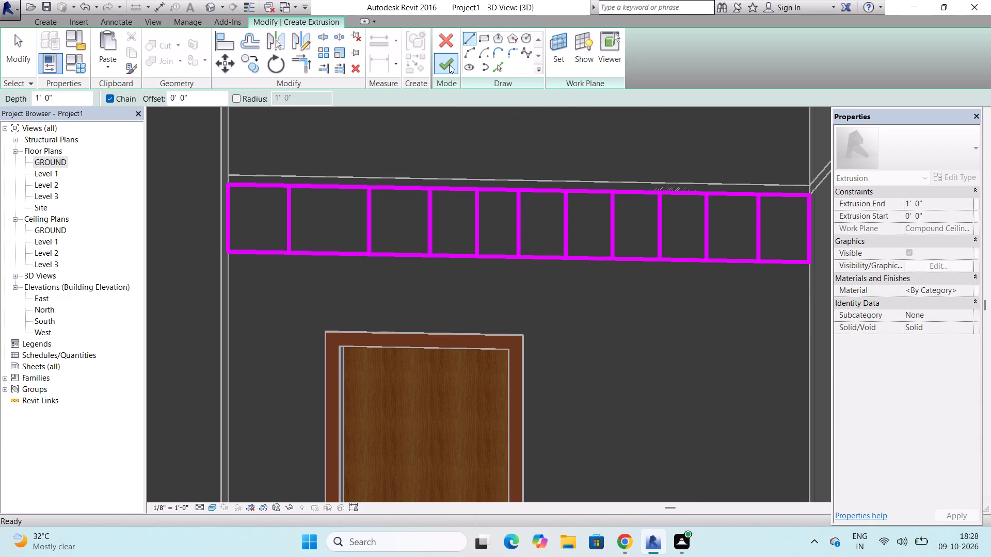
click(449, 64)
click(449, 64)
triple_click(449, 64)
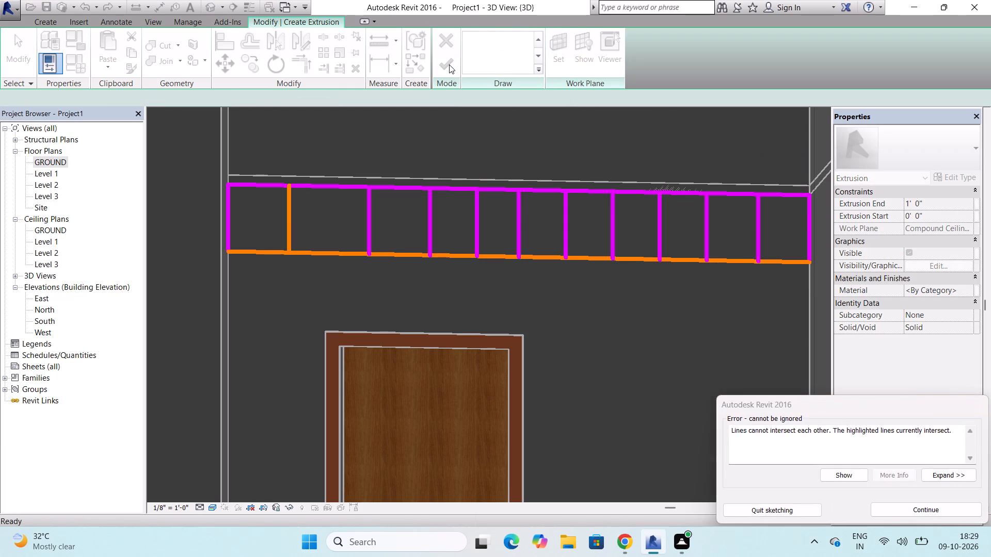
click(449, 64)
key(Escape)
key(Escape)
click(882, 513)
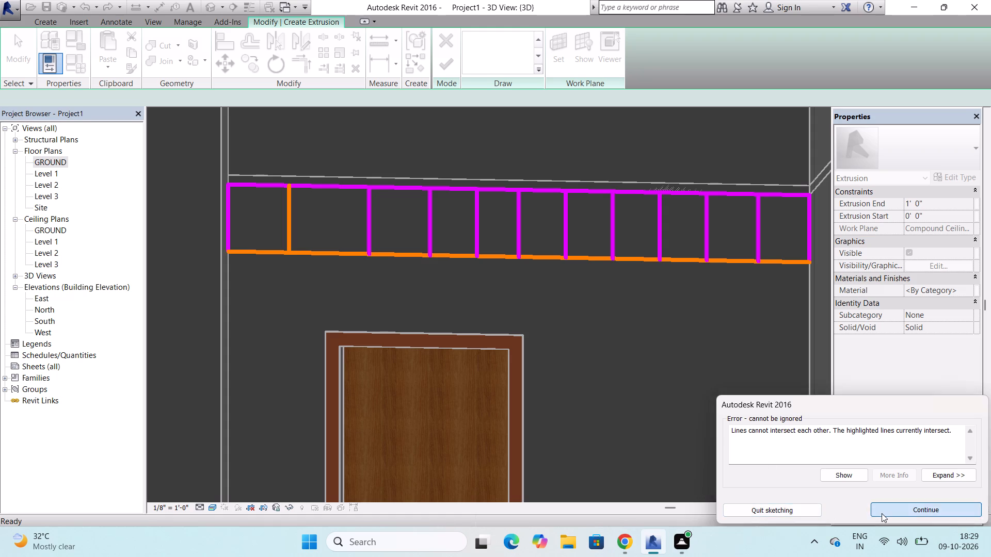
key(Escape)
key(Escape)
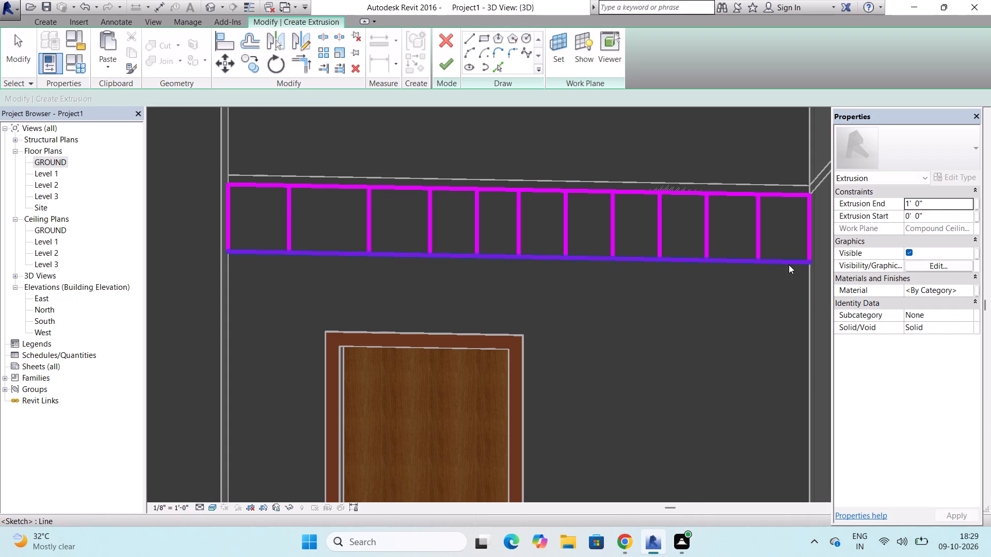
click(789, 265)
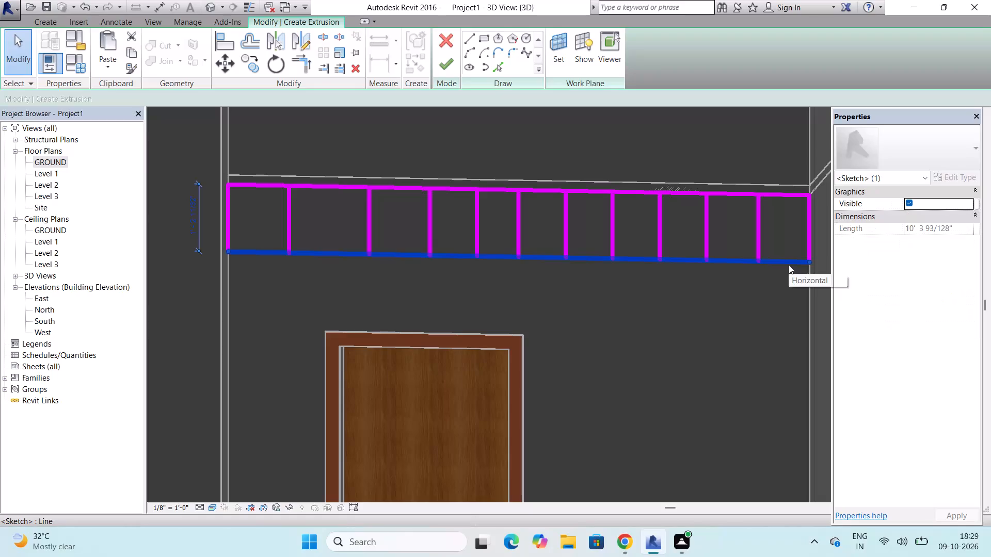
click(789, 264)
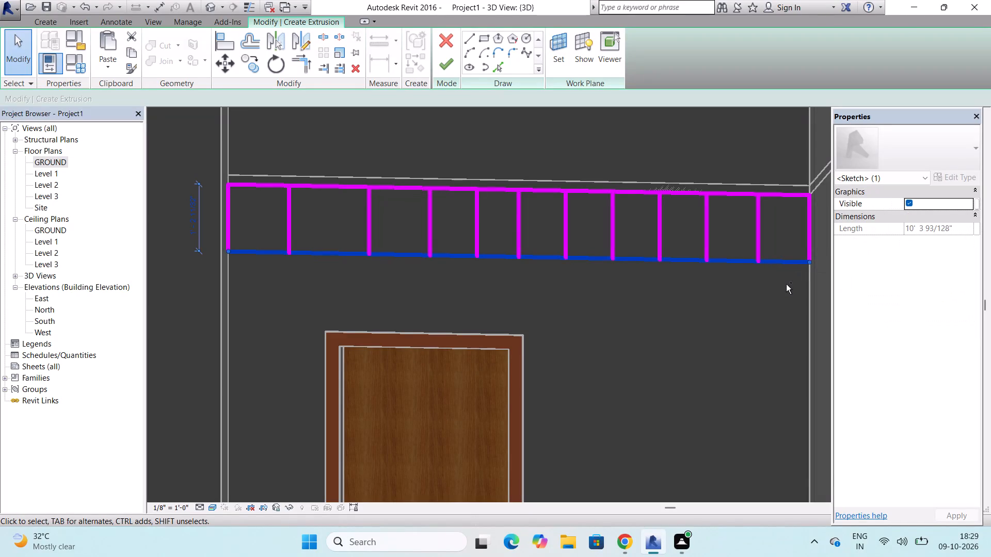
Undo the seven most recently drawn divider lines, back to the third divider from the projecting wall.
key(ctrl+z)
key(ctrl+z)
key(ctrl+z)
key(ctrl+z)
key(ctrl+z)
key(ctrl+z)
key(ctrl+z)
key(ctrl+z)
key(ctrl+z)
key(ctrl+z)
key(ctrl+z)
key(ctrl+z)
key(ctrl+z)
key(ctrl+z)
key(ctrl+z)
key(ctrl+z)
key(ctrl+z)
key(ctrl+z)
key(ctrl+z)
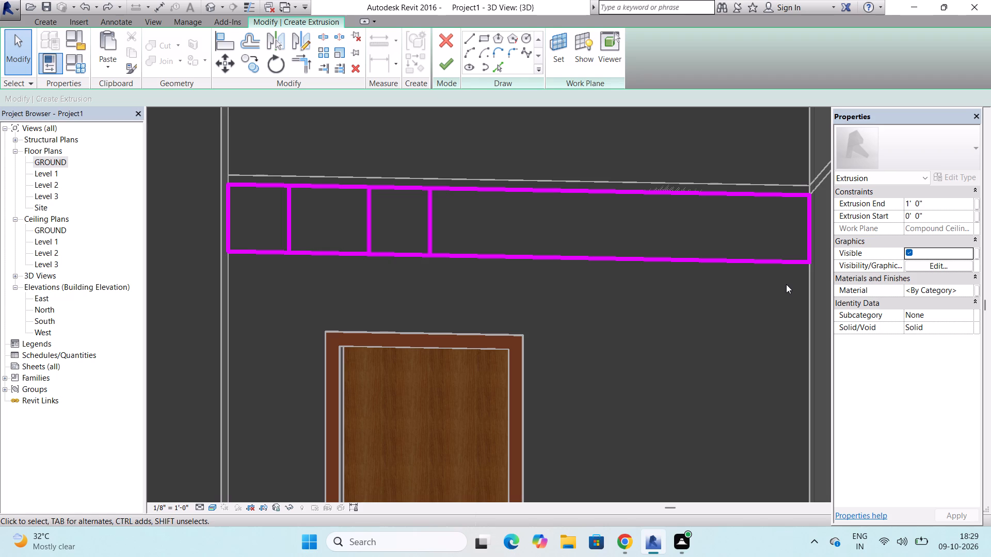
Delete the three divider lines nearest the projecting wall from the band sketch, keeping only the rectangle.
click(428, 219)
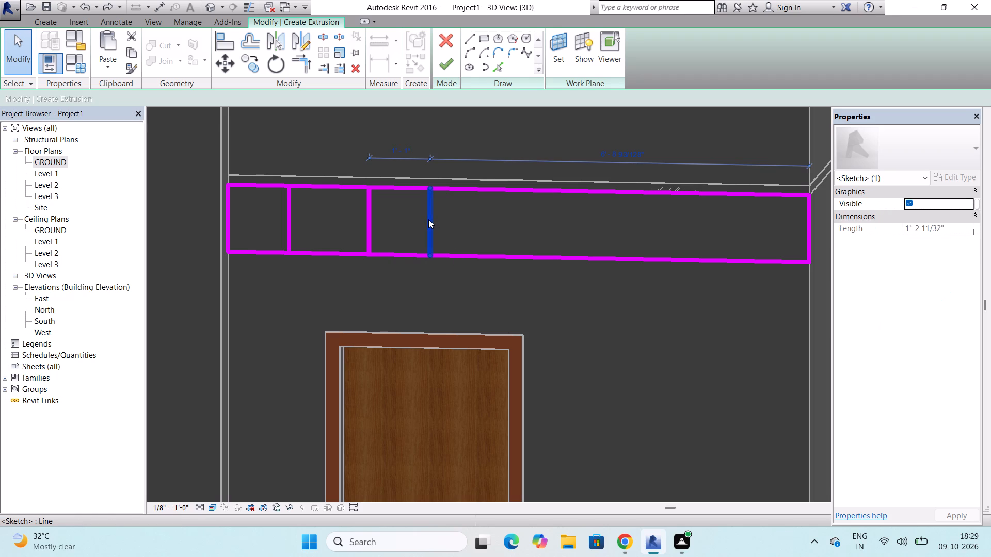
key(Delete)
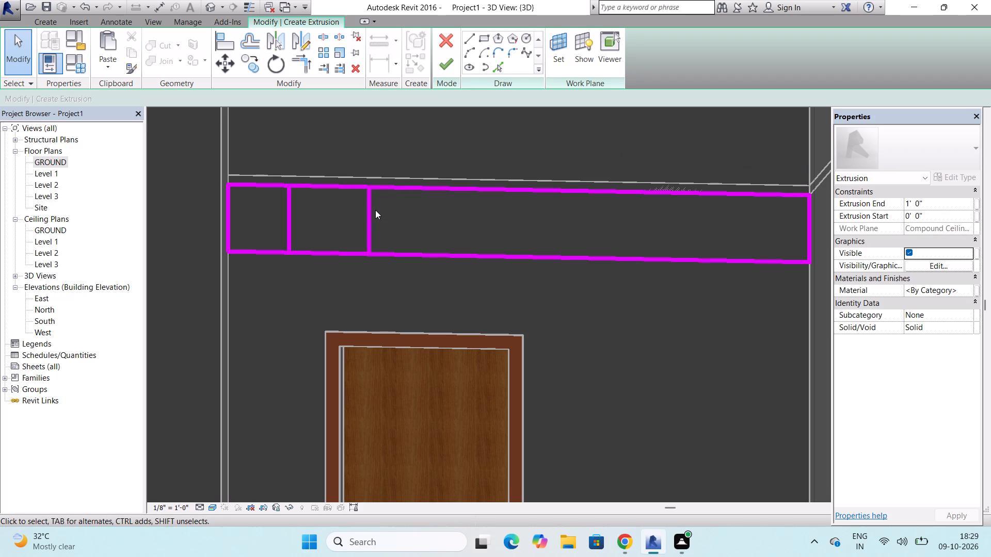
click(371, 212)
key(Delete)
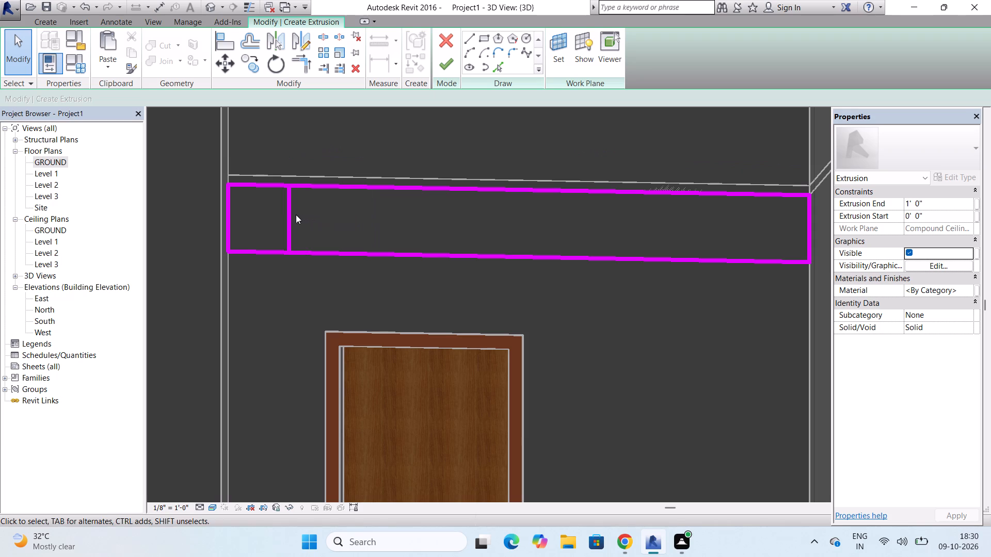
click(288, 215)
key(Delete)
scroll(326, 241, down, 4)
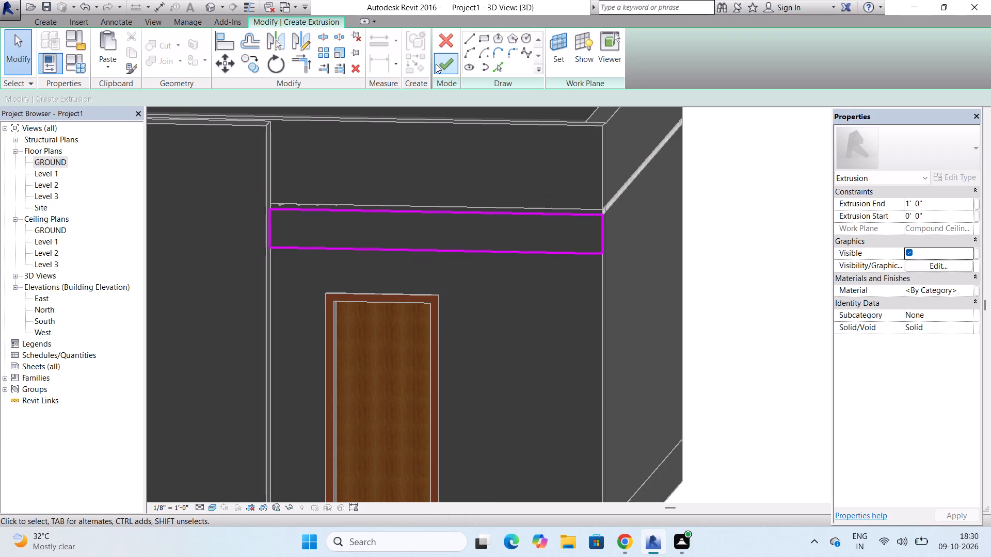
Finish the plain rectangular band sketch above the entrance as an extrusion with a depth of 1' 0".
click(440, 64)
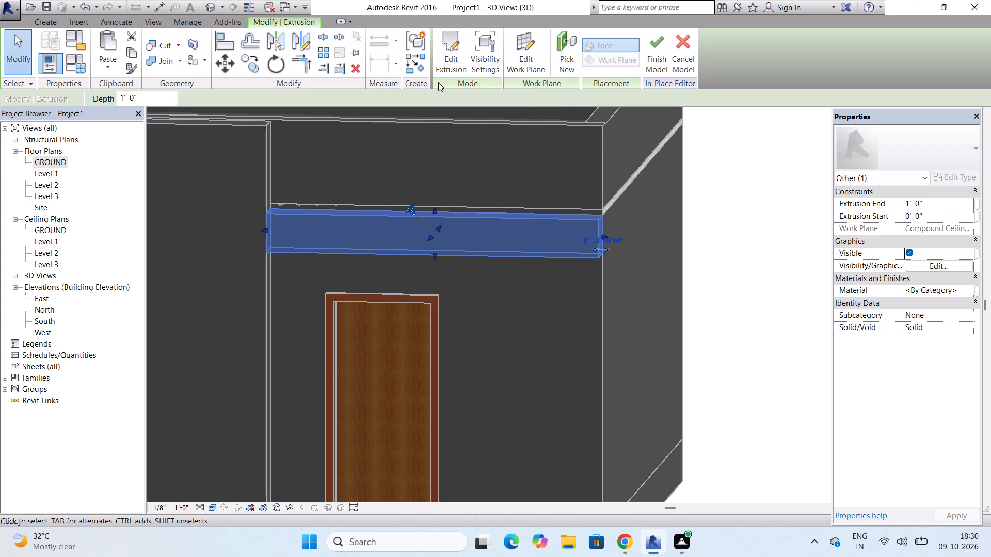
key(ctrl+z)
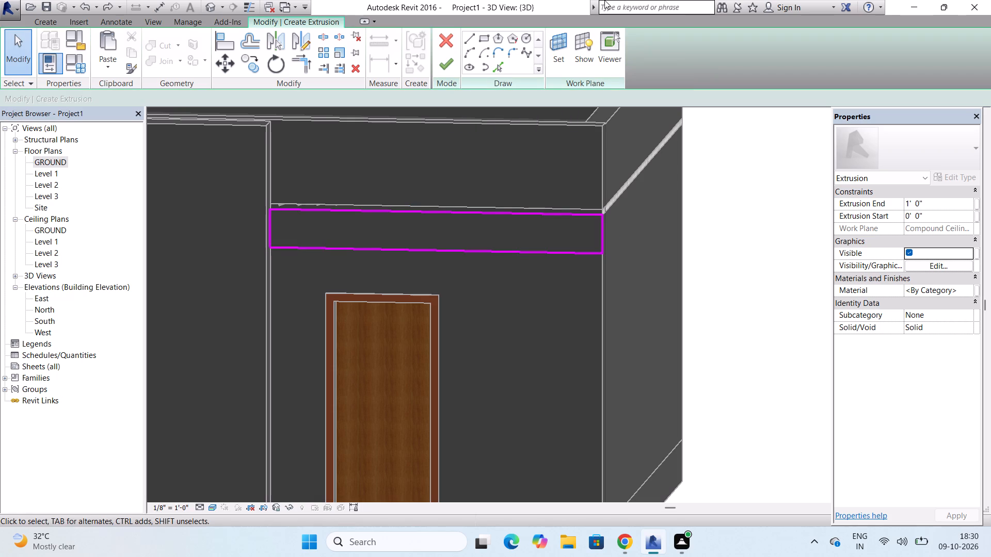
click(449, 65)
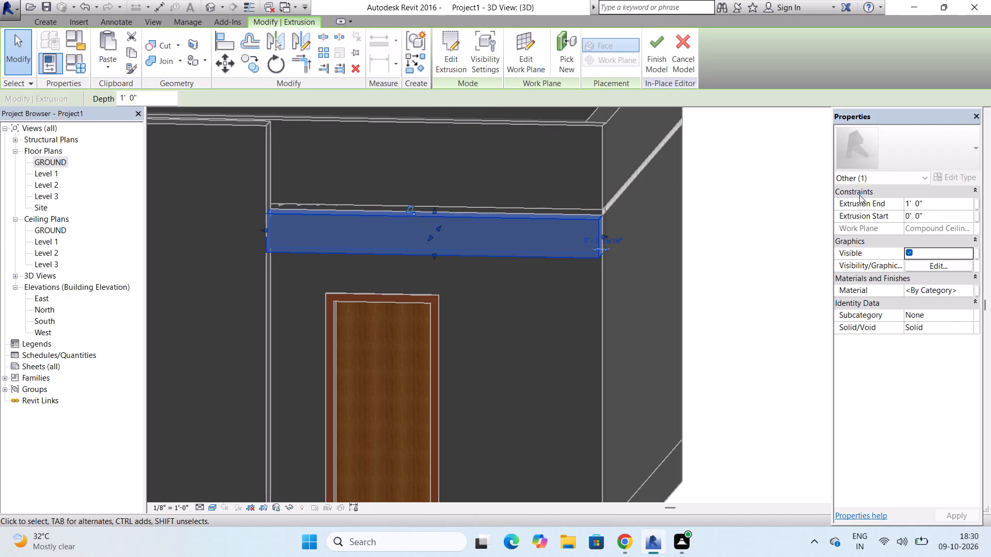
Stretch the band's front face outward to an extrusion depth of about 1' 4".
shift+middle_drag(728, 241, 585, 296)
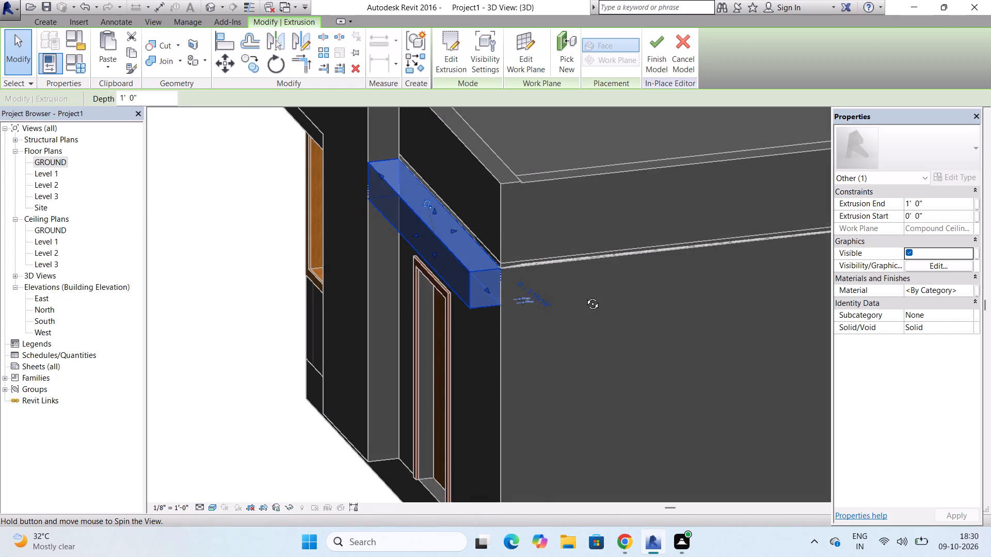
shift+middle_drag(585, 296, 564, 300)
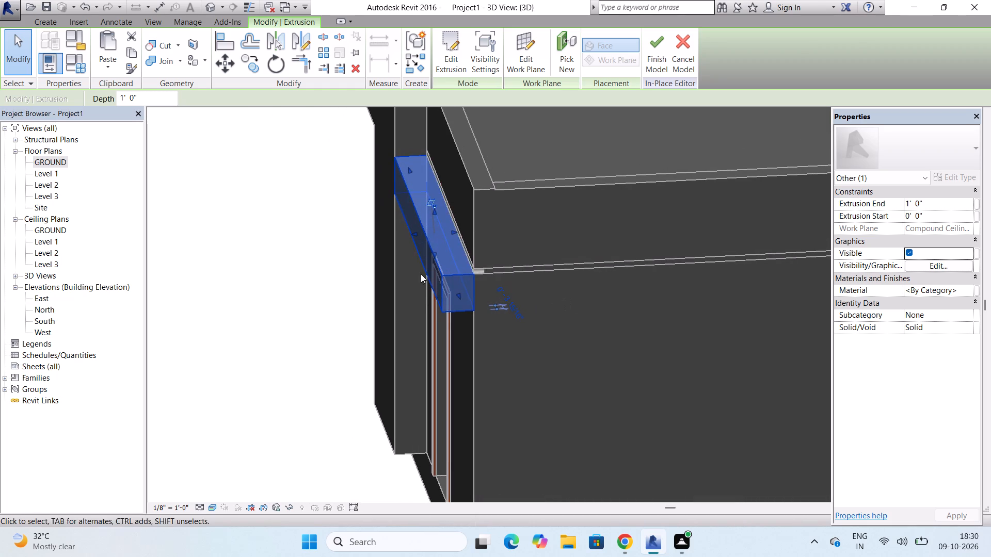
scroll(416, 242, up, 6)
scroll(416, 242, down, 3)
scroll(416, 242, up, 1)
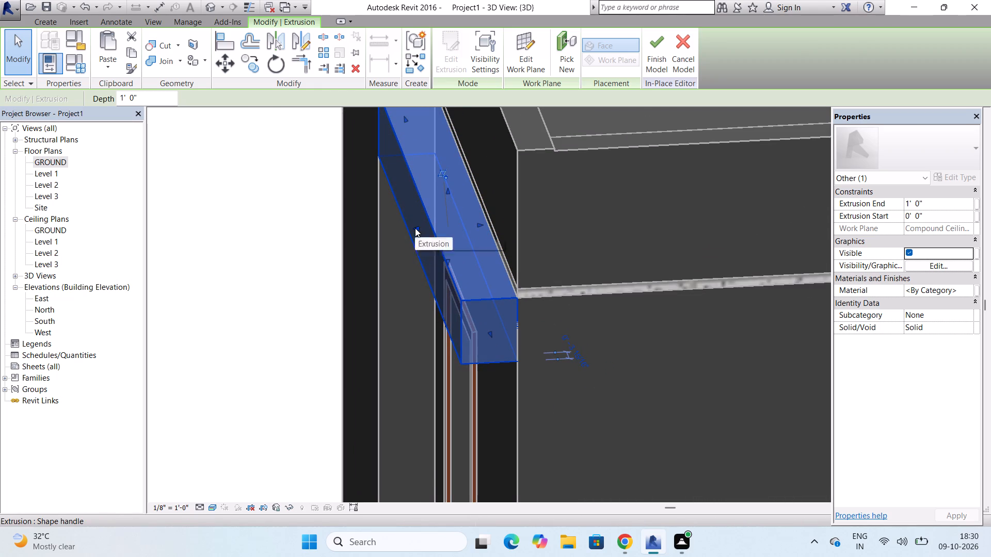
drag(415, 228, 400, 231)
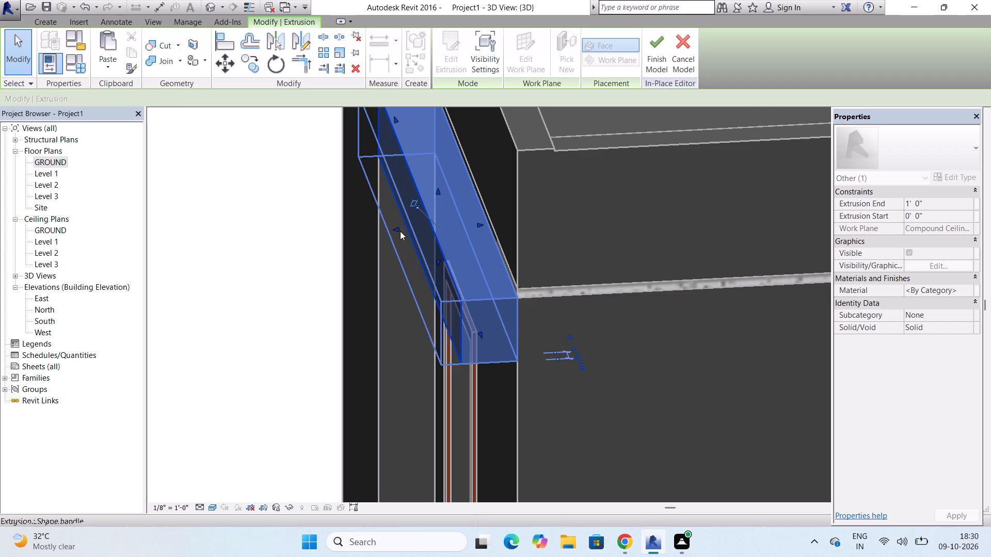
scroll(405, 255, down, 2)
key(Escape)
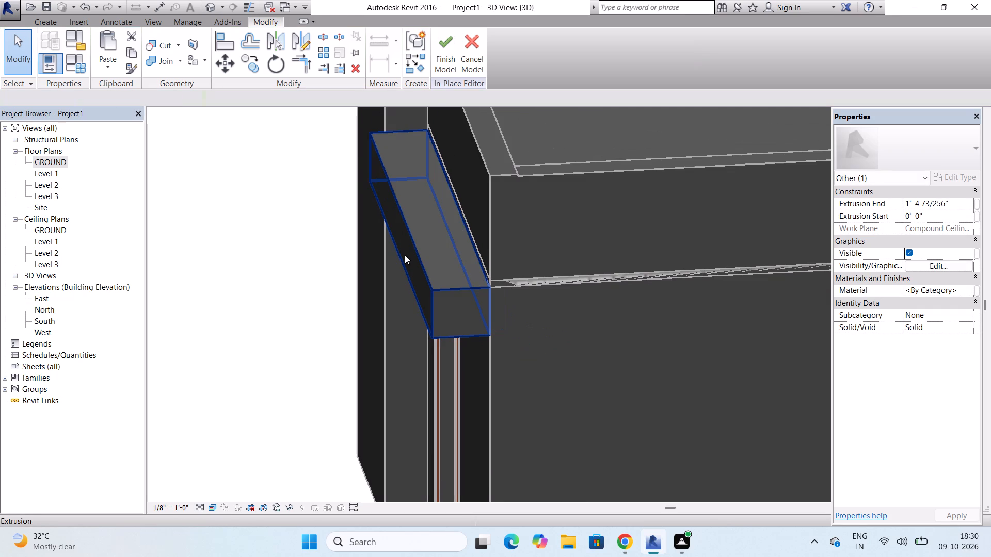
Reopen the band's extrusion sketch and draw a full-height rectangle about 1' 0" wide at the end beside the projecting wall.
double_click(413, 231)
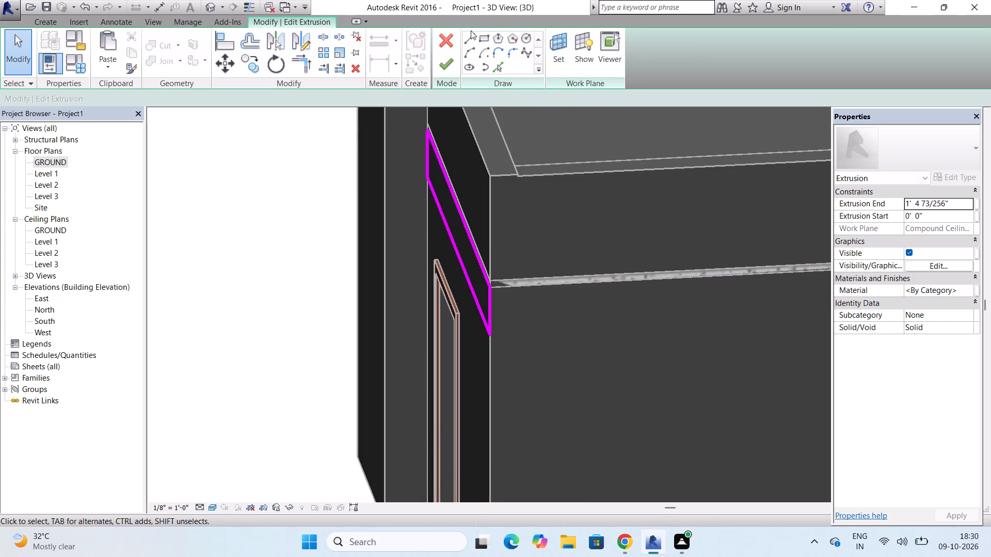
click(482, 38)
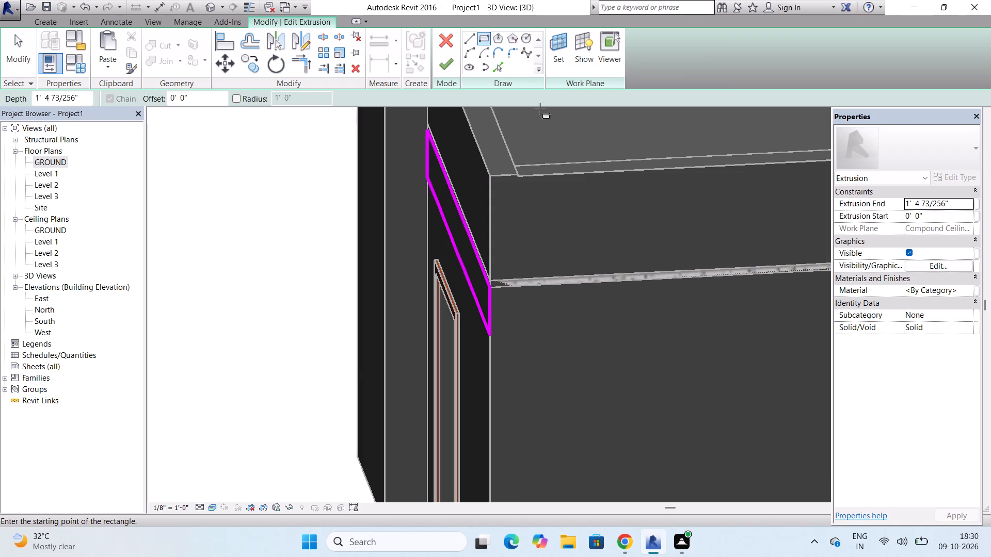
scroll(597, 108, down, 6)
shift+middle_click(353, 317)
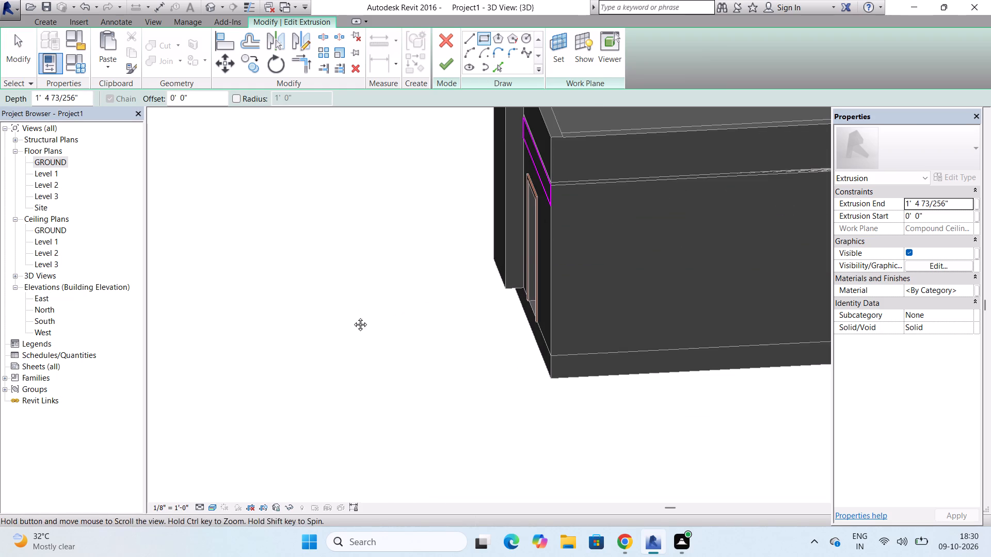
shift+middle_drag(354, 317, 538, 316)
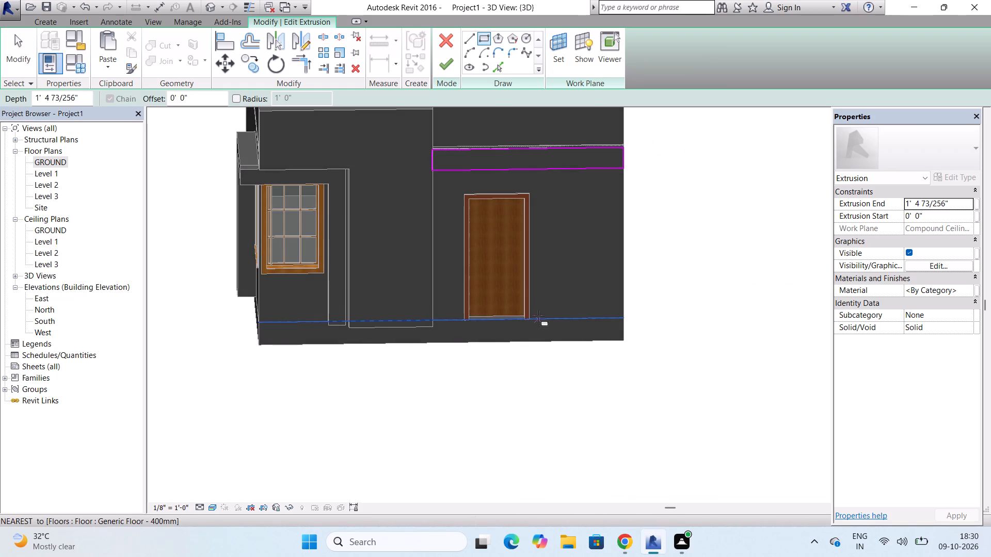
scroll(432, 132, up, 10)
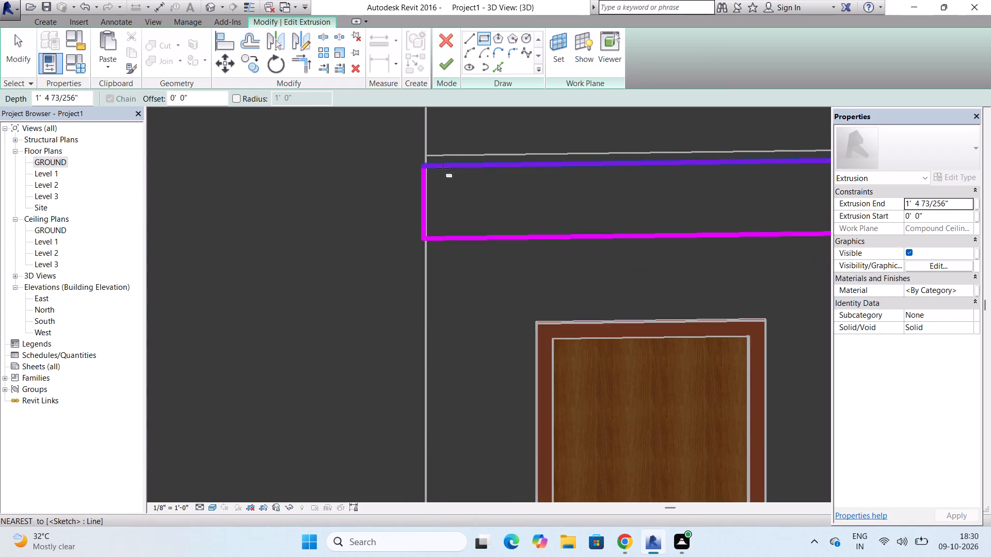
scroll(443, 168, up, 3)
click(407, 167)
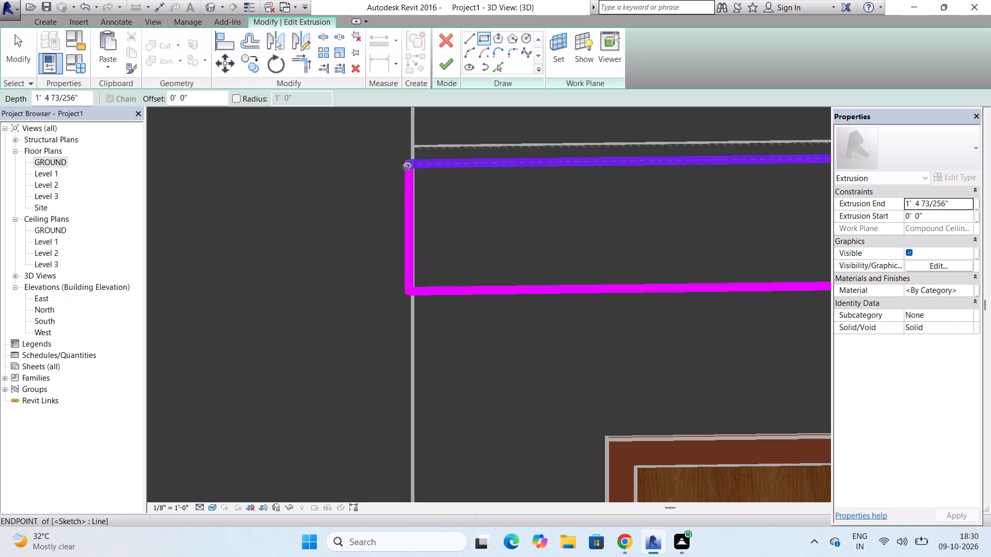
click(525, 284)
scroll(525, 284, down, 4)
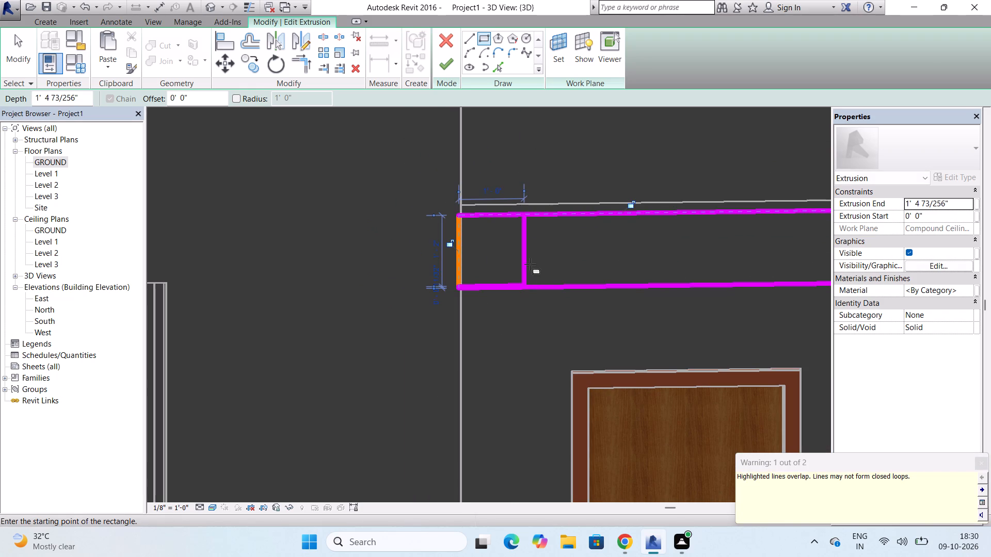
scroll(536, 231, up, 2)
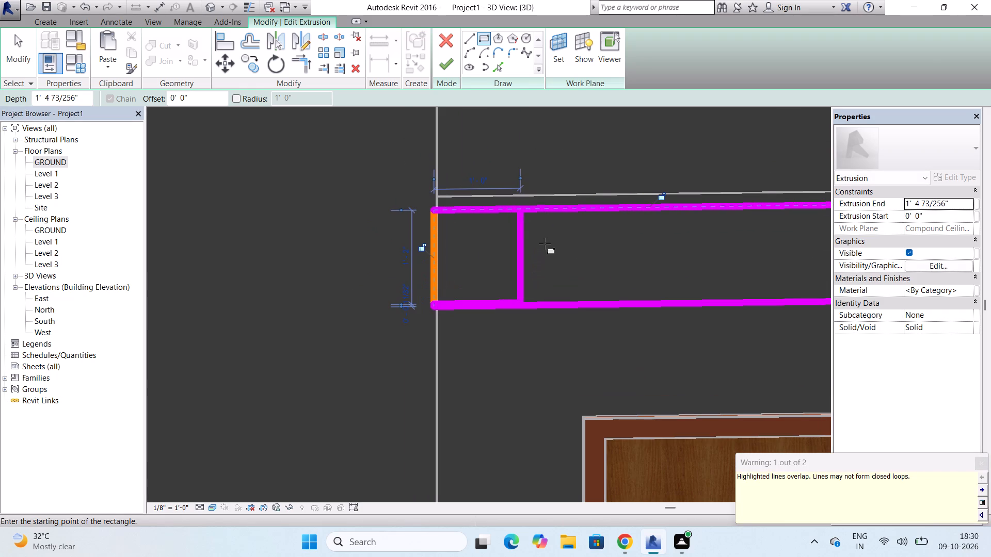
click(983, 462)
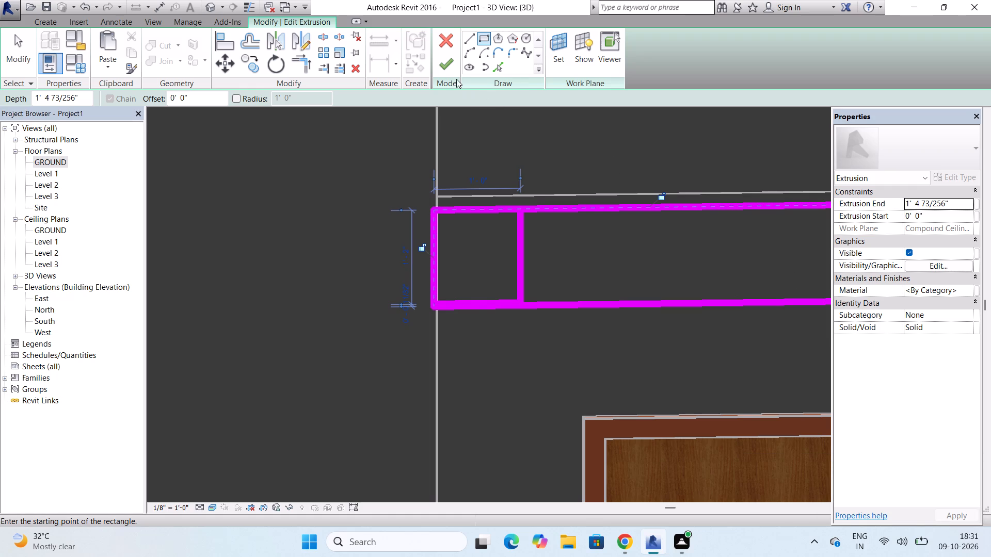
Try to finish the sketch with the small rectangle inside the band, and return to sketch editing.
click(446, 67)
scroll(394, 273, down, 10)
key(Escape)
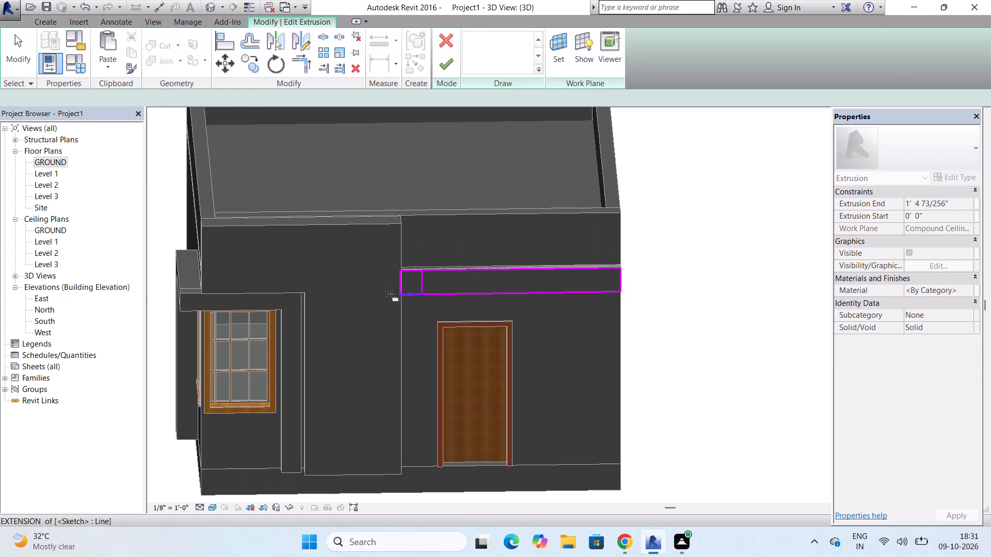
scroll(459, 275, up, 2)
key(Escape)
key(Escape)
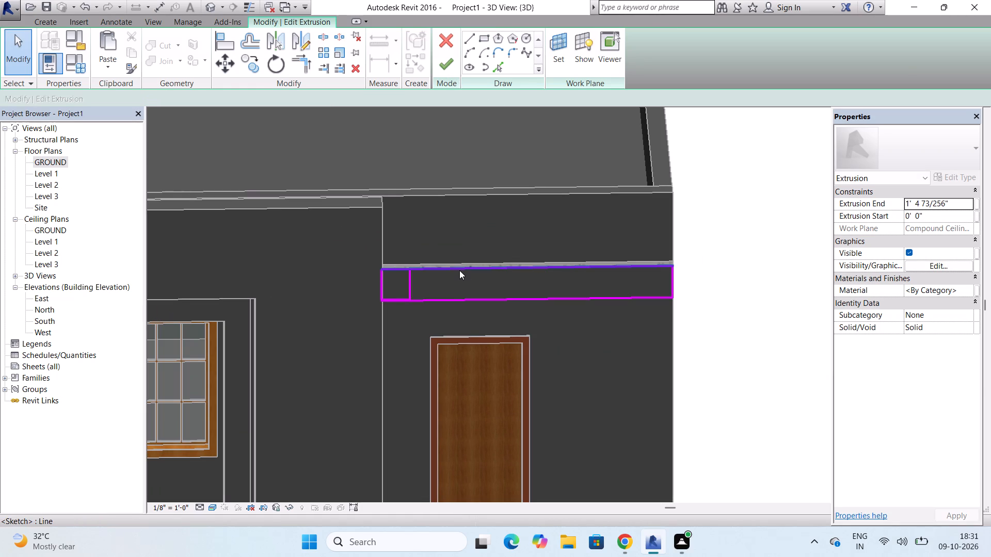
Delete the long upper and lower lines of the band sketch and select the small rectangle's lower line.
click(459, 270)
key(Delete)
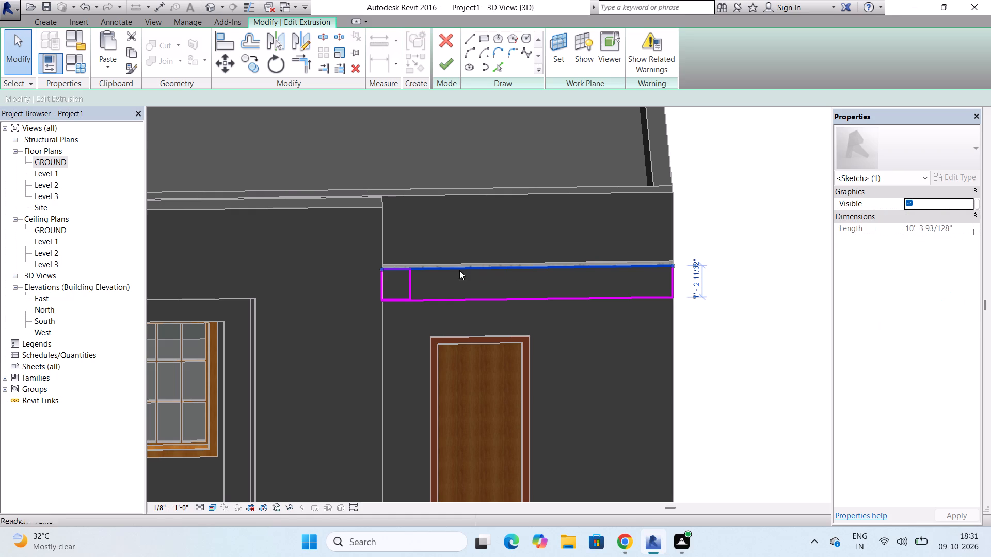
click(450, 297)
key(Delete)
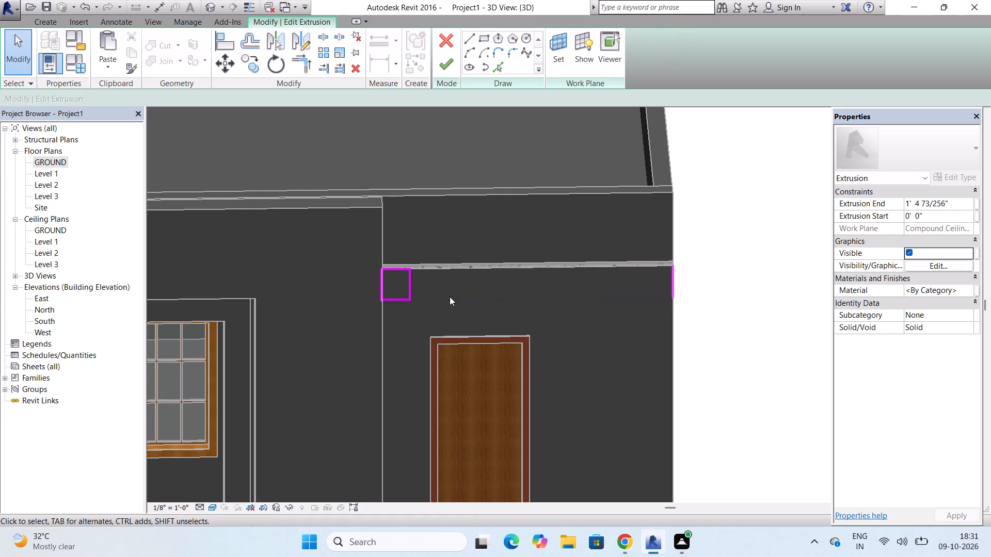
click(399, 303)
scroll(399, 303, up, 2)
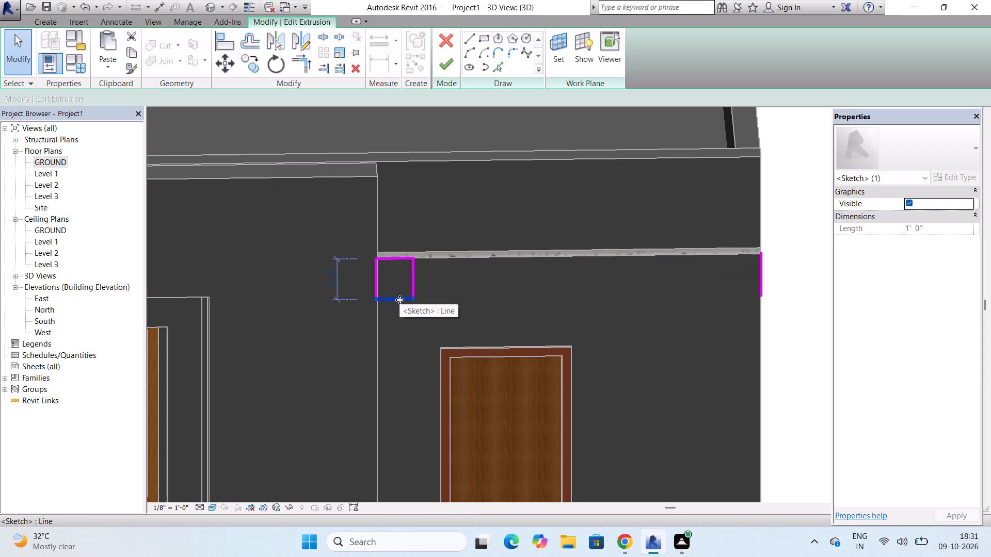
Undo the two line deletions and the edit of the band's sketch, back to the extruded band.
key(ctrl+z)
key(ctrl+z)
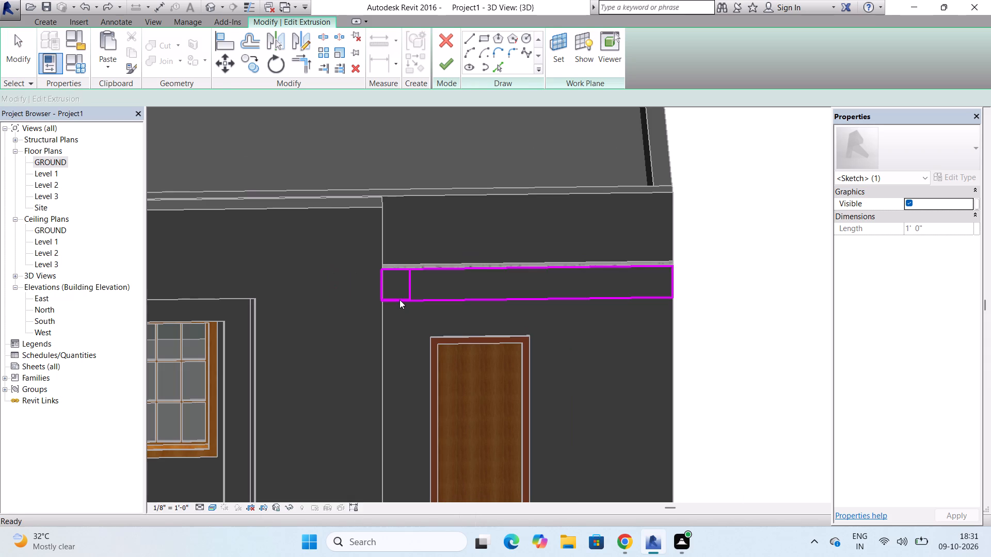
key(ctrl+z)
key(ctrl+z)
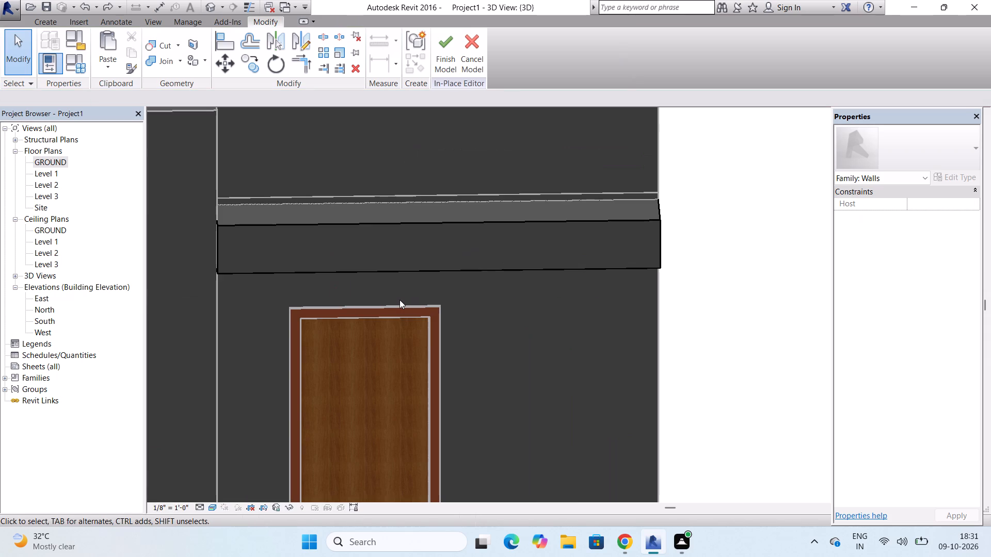
Undo the entire in-place band extrusion, going back to the floor boundary sketch in front of the entrance door.
scroll(399, 300, down, 6)
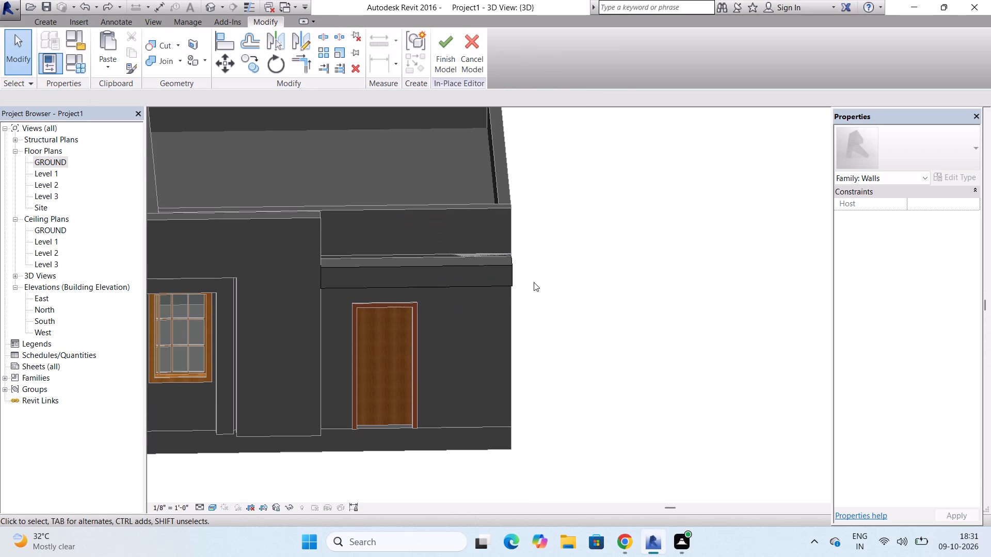
key(ctrl+z)
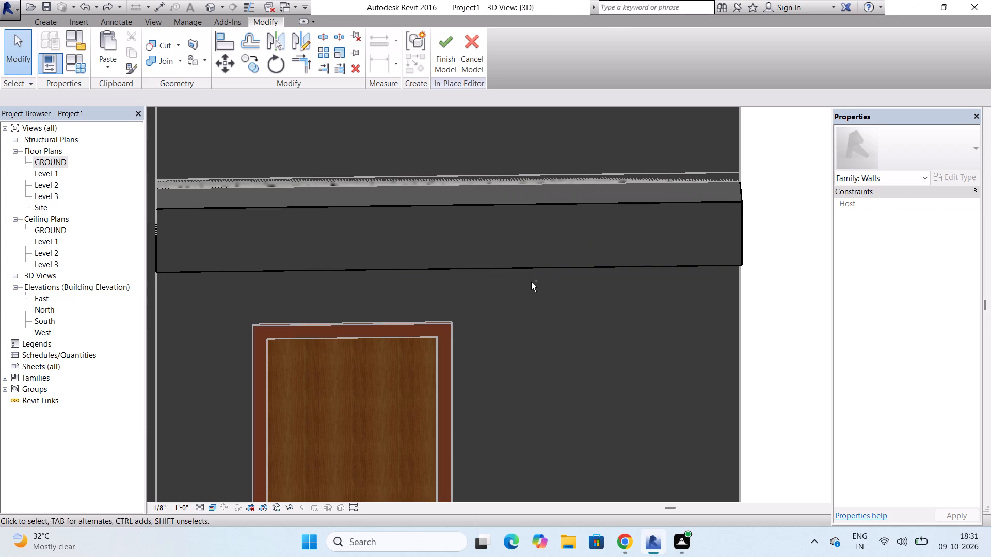
key(ctrl+z)
key(ctrl+z)
key(ctrl+z)
key(ctrl+z)
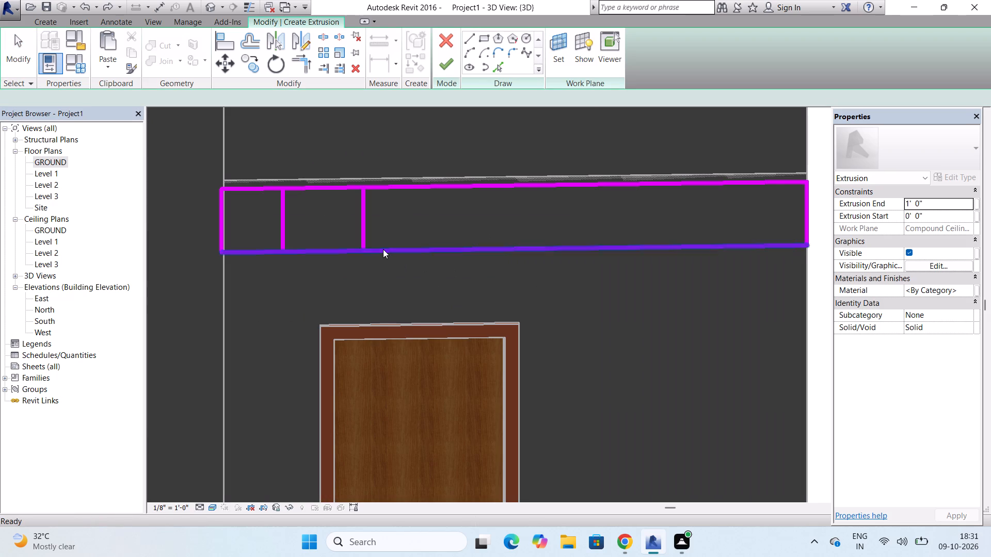
key(ctrl+z)
key(ctrl+z)
key(ctrl+z)
key(ctrl+z)
key(ctrl+z)
key(ctrl+z)
key(ctrl+z)
key(ctrl+z)
key(ctrl+z)
key(ctrl+z)
key(ctrl+z)
key(ctrl+z)
key(ctrl+z)
key(ctrl+z)
key(ctrl+z)
key(ctrl+z)
key(ctrl+z)
key(ctrl+z)
key(ctrl+z)
key(ctrl+z)
key(ctrl+z)
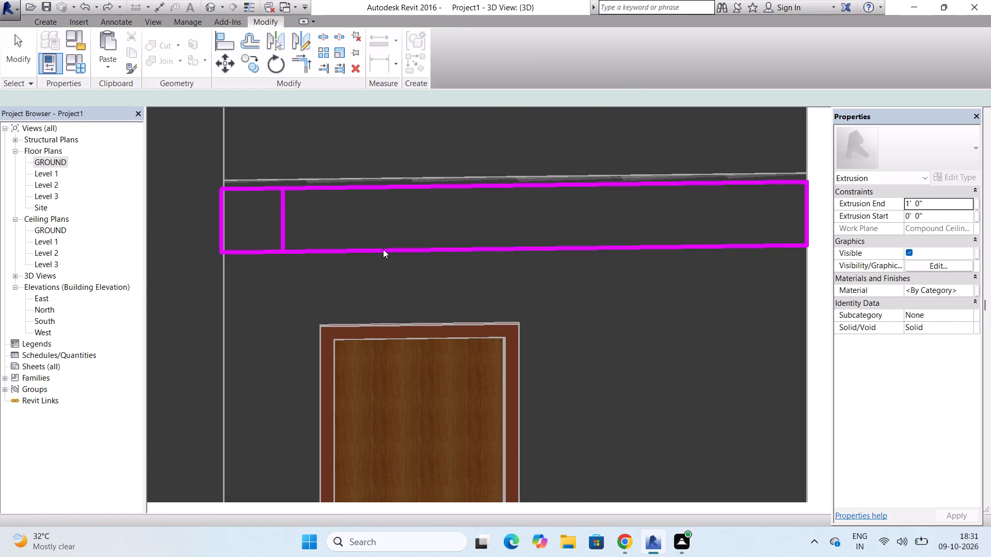
key(ctrl+z)
scroll(436, 231, up, 10)
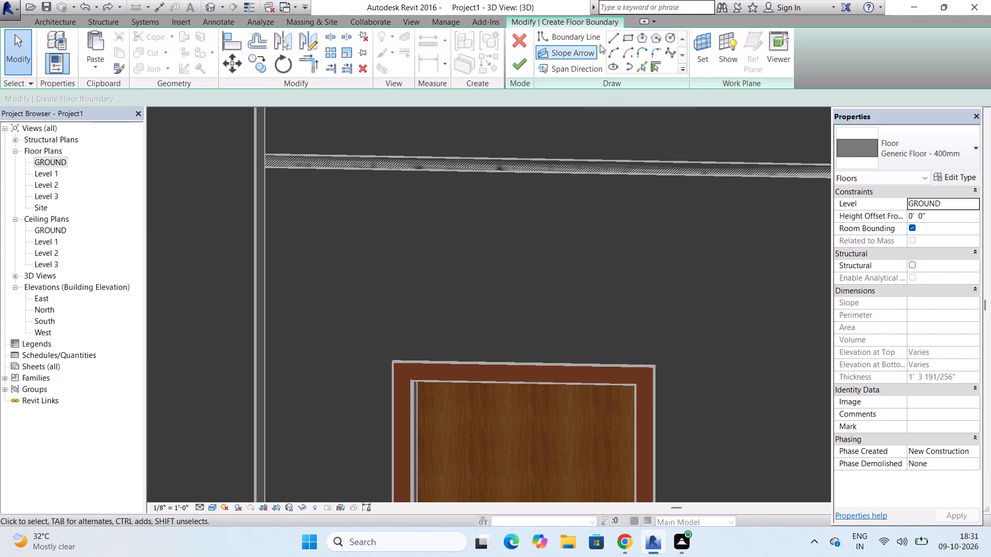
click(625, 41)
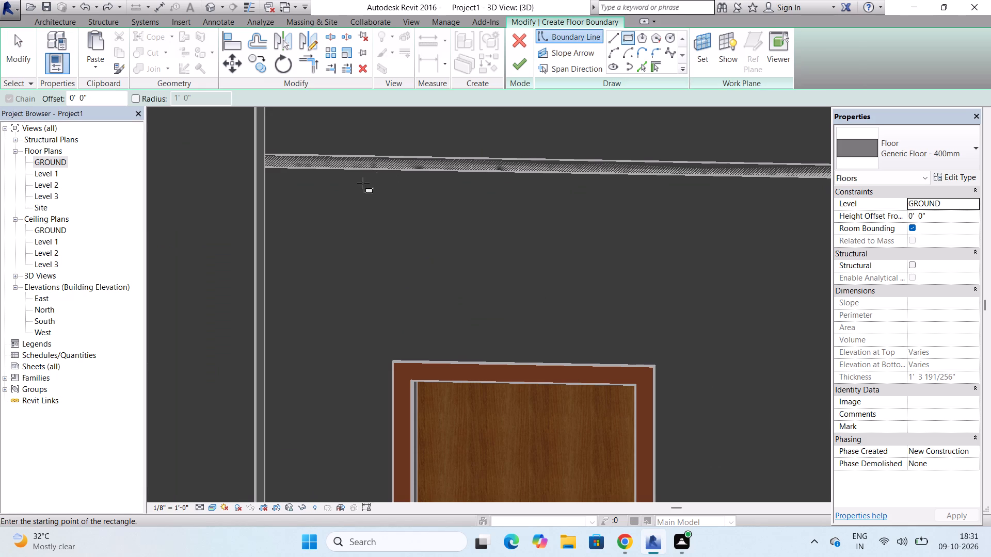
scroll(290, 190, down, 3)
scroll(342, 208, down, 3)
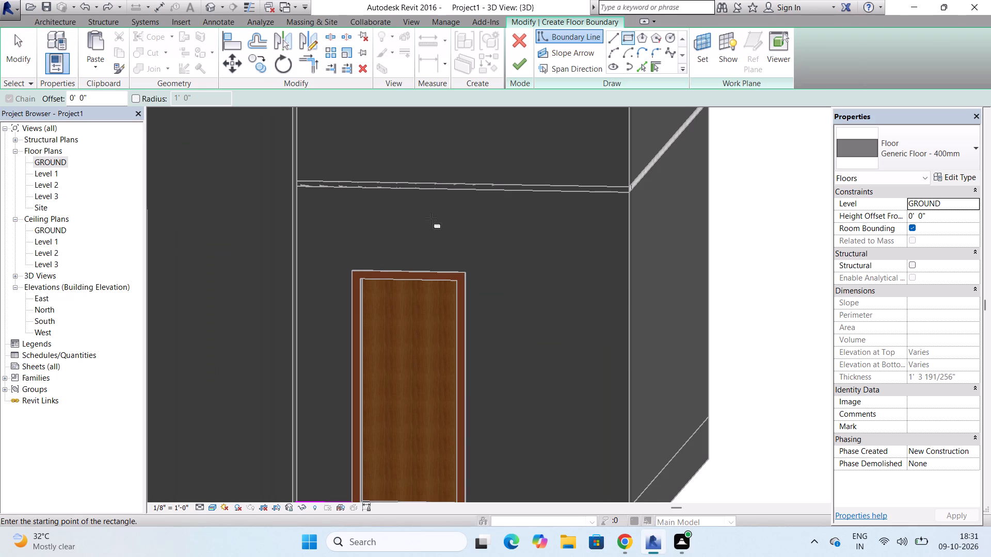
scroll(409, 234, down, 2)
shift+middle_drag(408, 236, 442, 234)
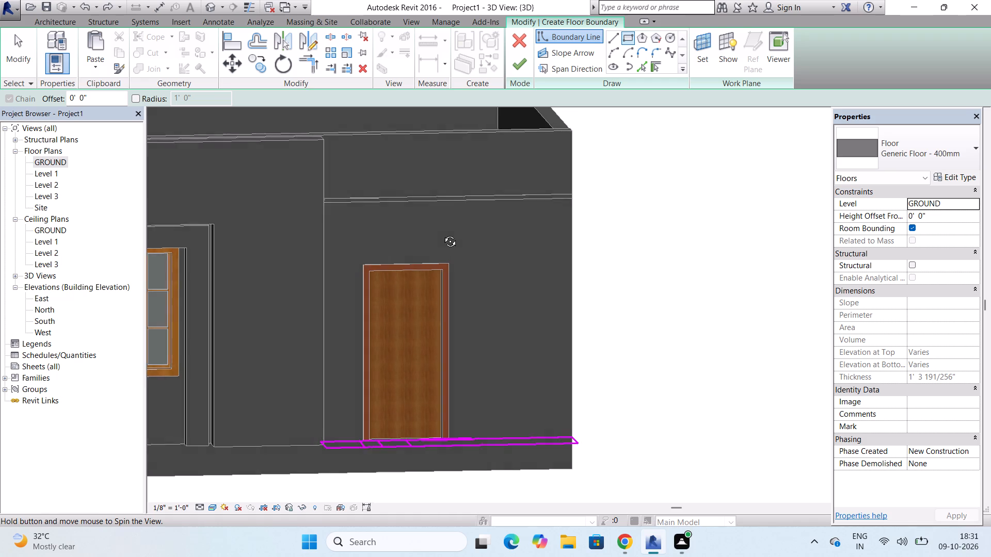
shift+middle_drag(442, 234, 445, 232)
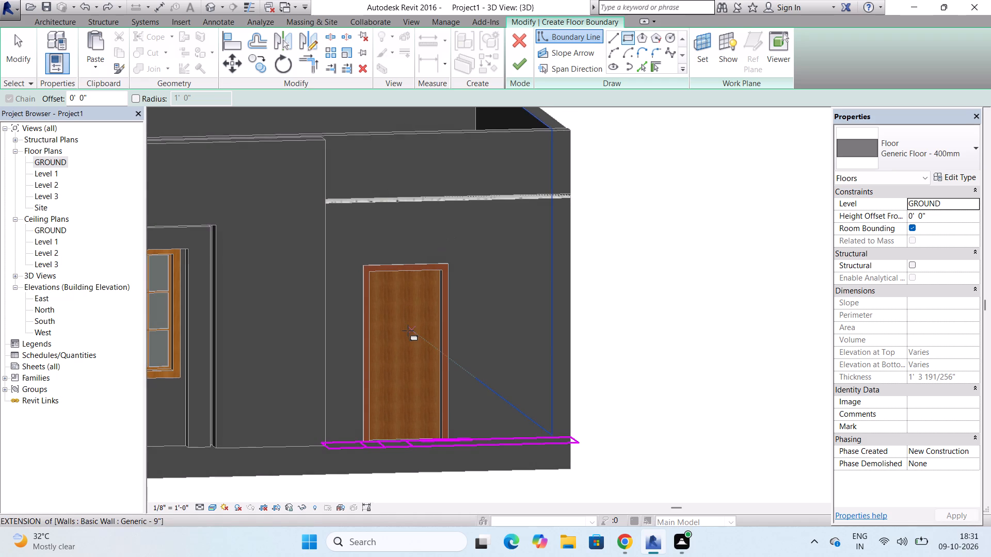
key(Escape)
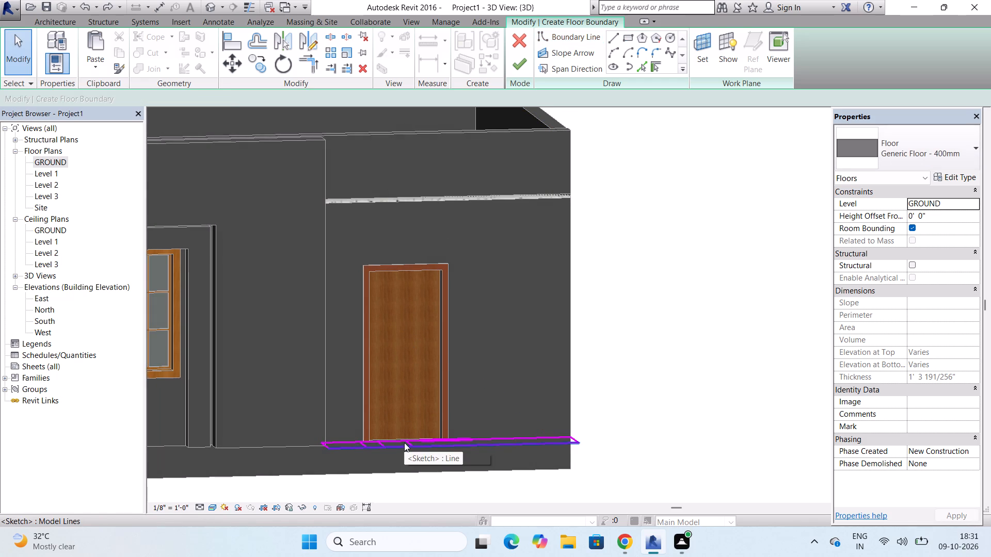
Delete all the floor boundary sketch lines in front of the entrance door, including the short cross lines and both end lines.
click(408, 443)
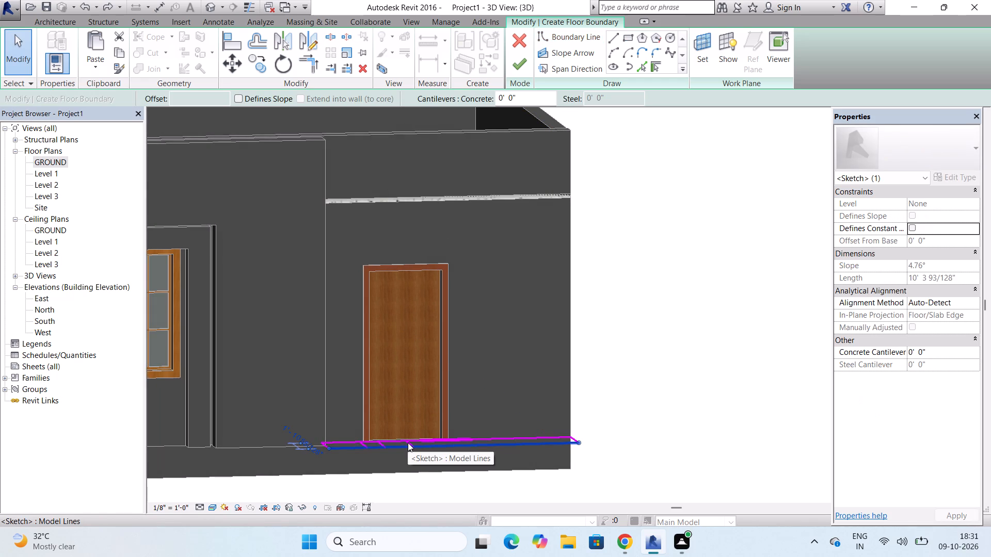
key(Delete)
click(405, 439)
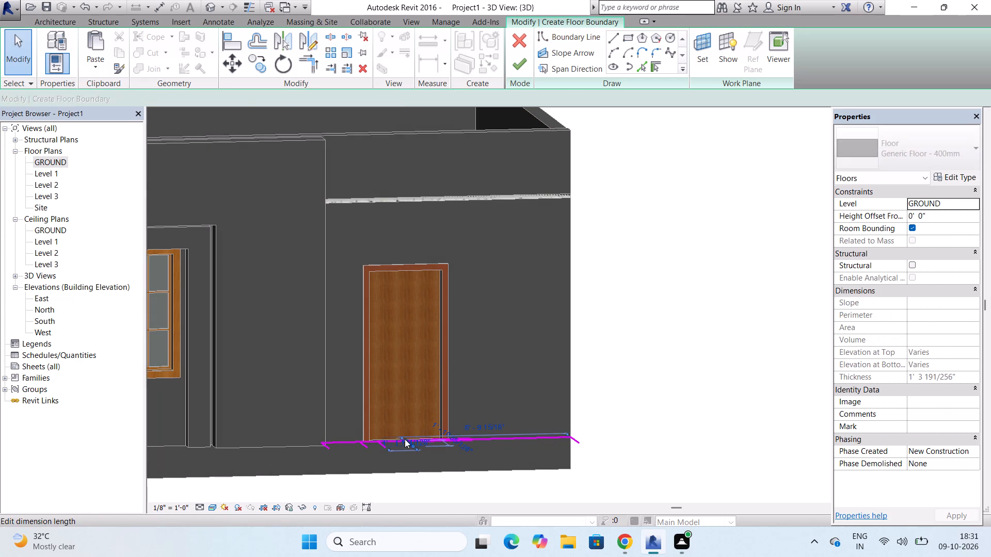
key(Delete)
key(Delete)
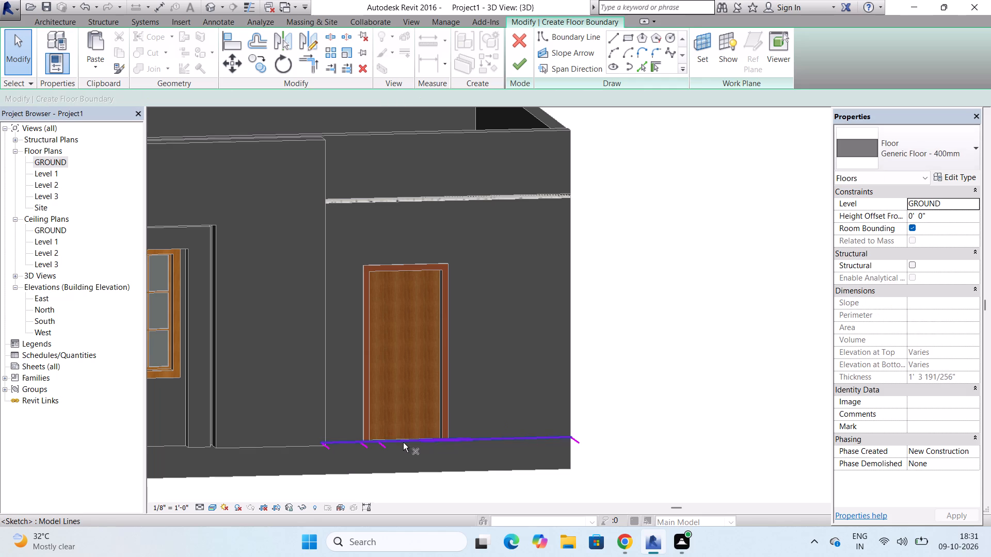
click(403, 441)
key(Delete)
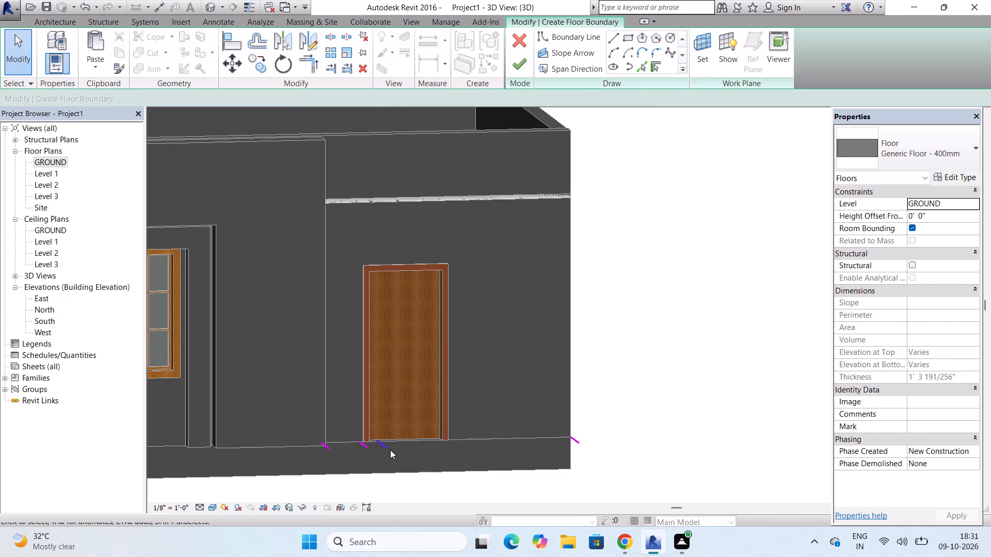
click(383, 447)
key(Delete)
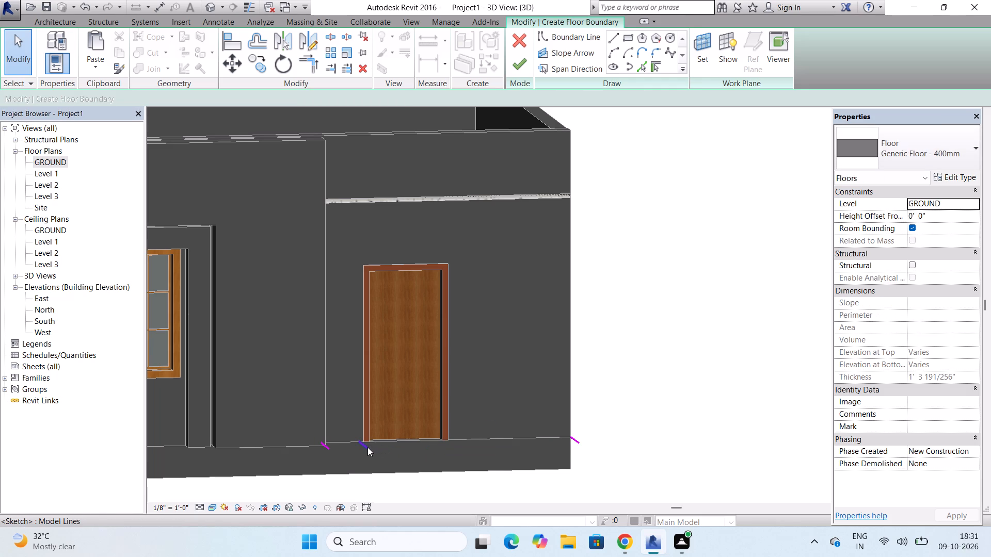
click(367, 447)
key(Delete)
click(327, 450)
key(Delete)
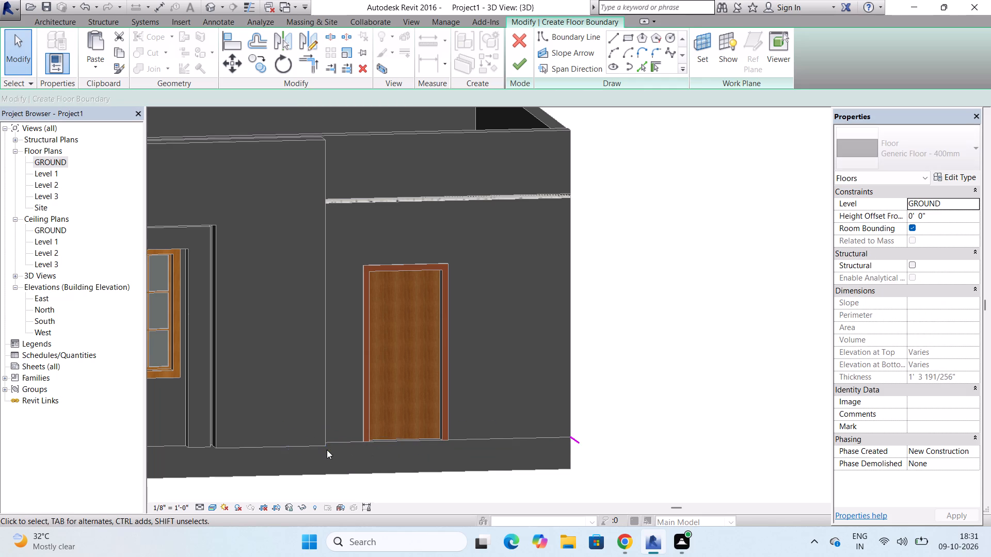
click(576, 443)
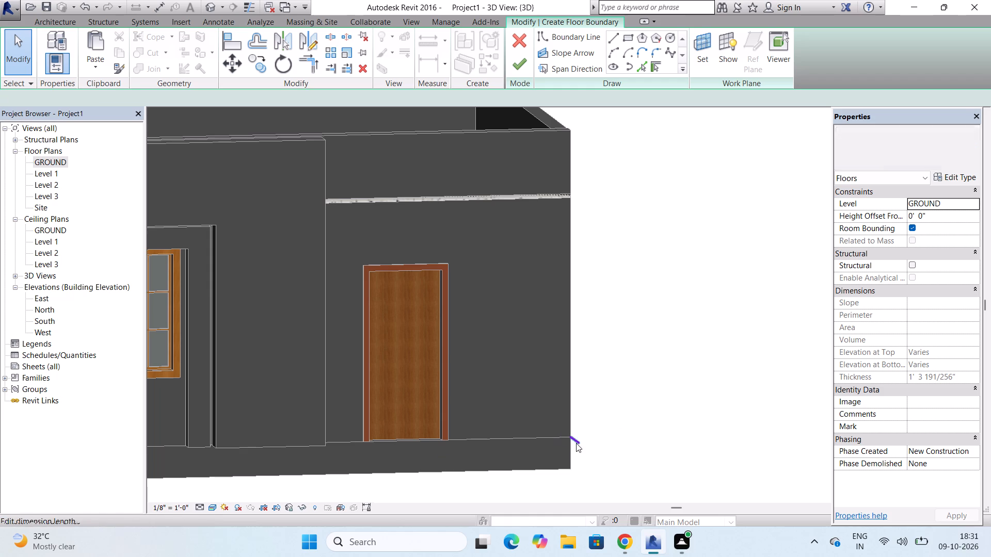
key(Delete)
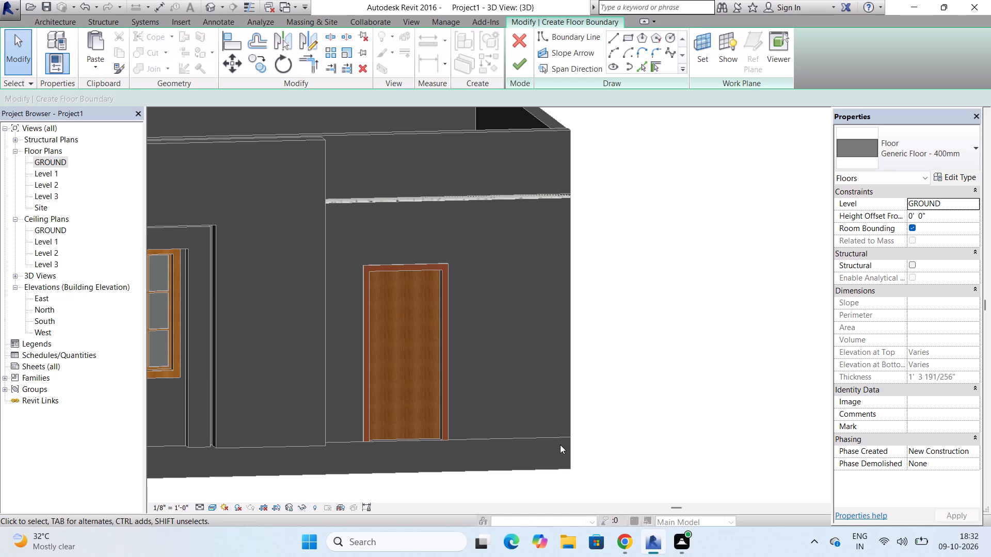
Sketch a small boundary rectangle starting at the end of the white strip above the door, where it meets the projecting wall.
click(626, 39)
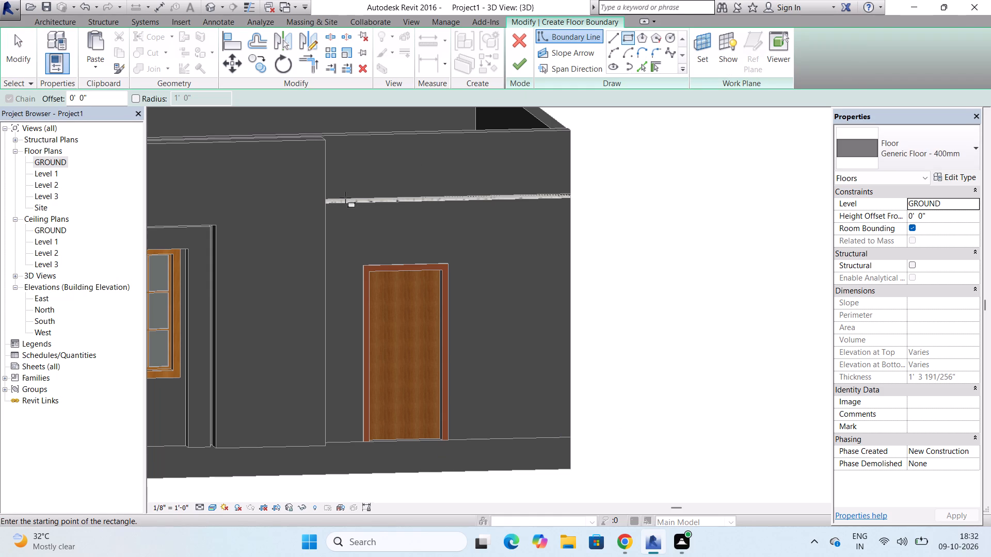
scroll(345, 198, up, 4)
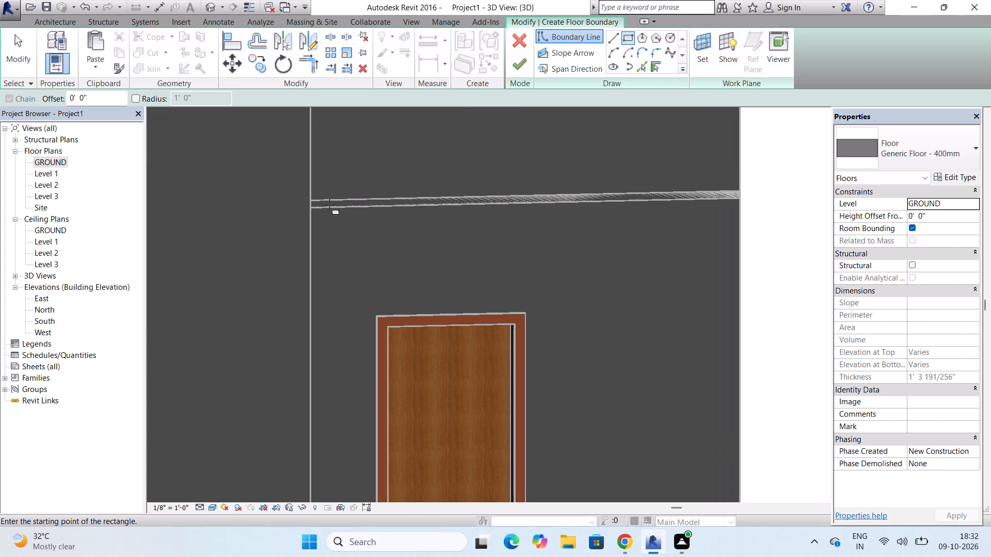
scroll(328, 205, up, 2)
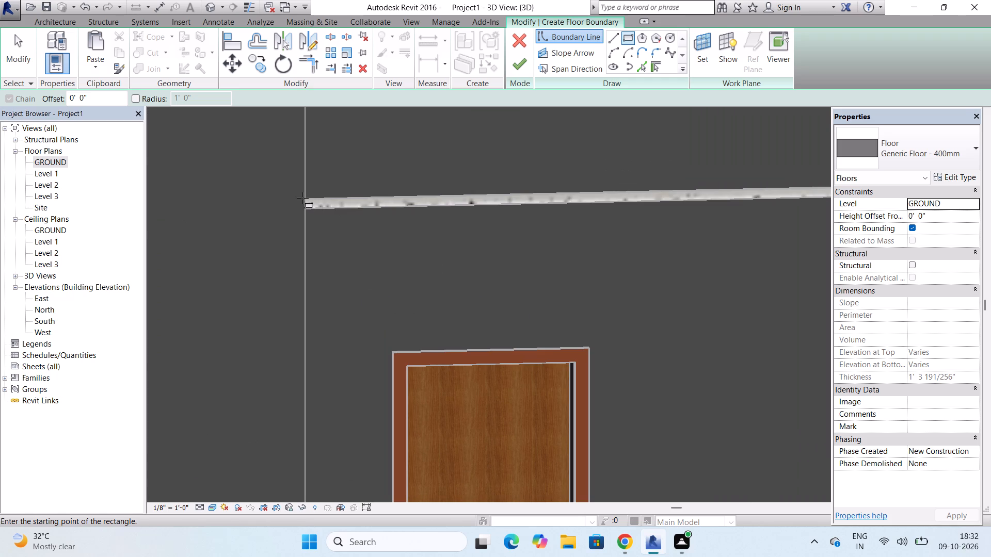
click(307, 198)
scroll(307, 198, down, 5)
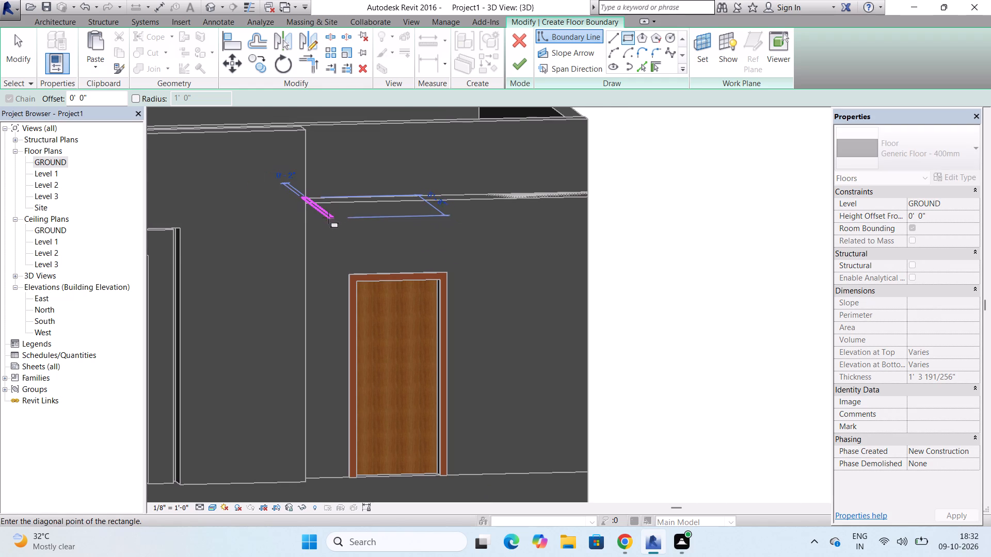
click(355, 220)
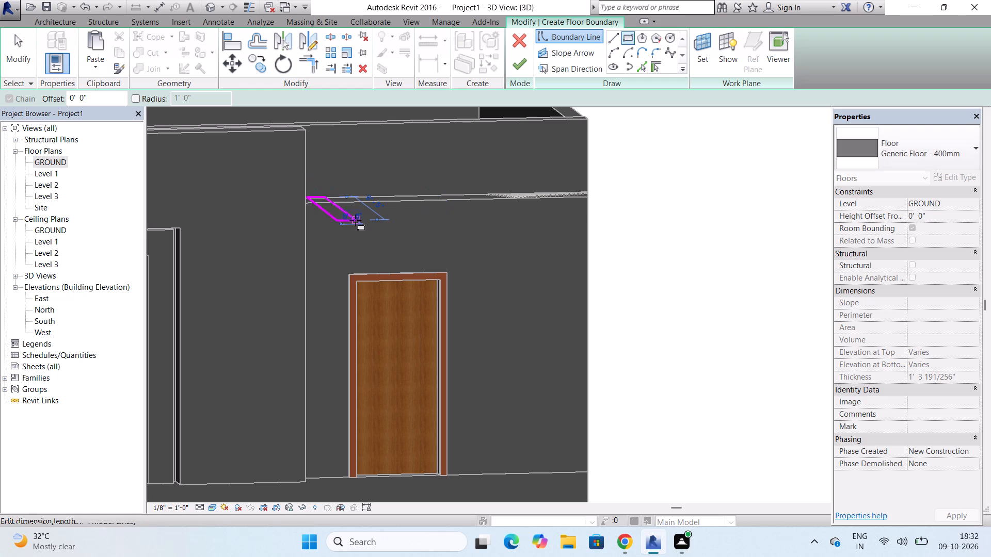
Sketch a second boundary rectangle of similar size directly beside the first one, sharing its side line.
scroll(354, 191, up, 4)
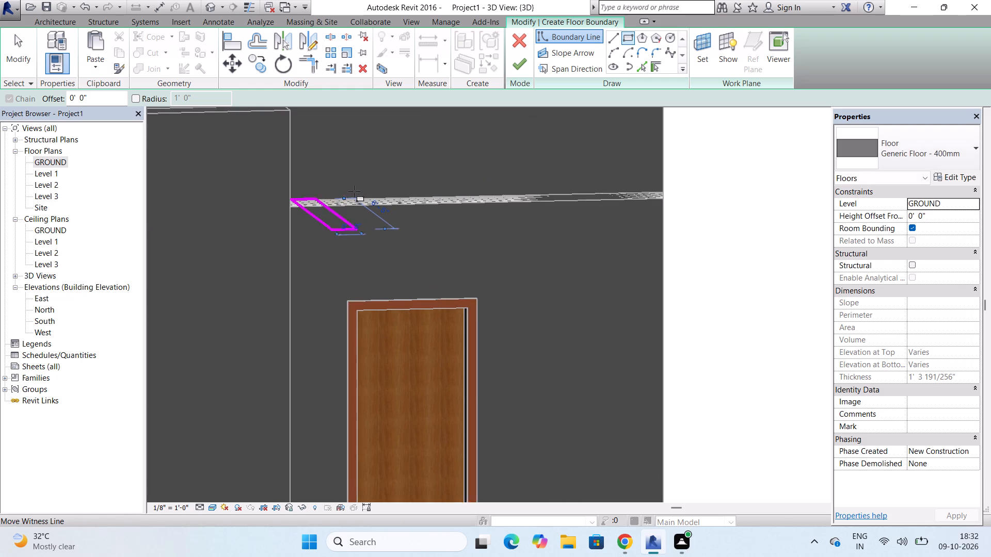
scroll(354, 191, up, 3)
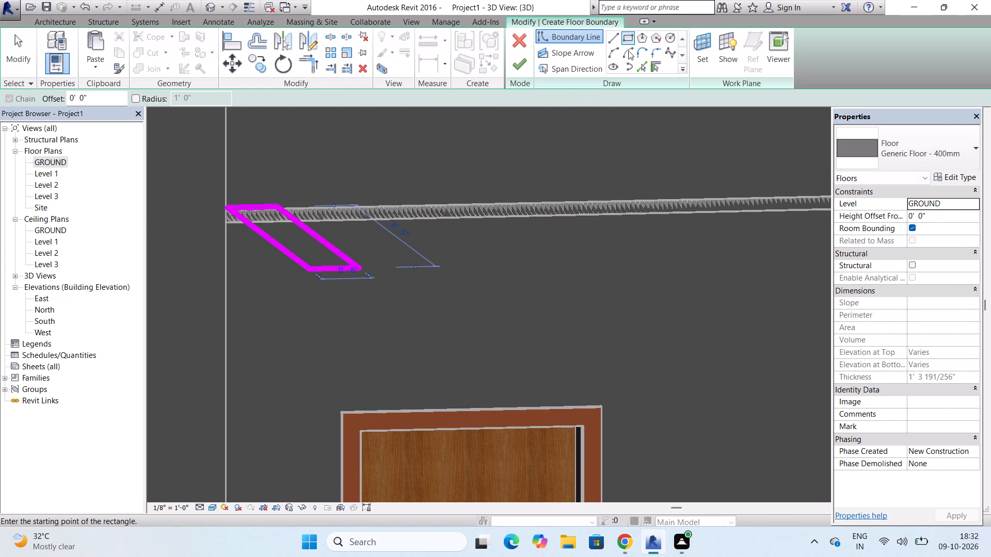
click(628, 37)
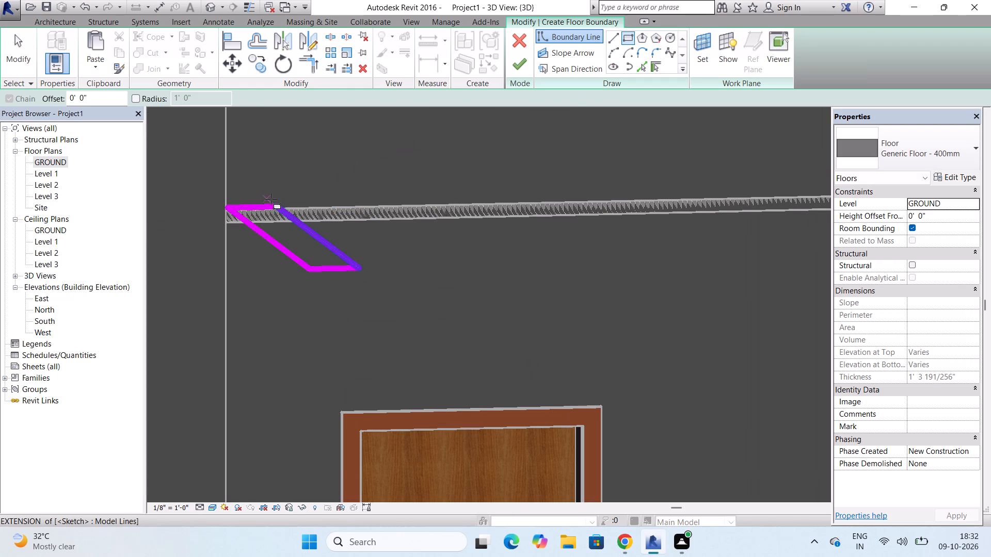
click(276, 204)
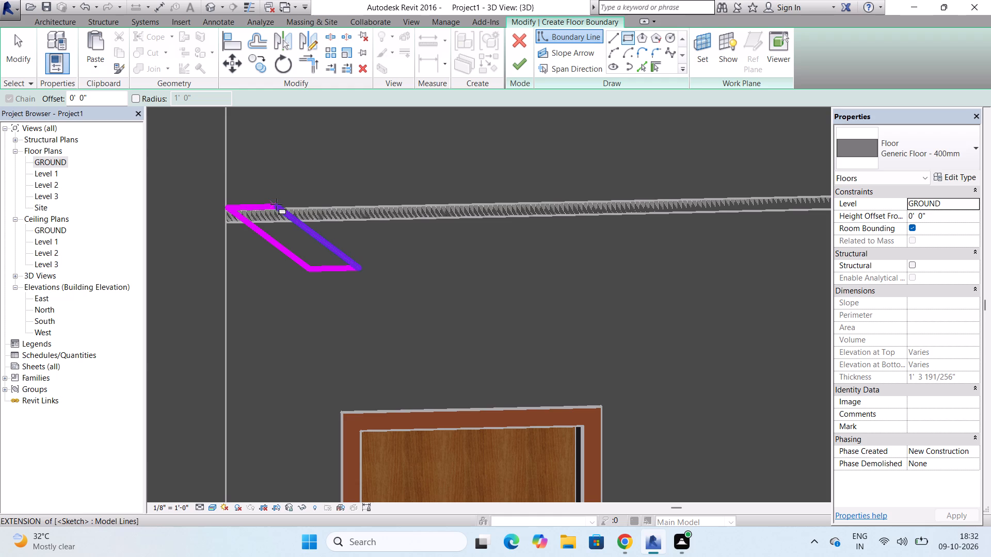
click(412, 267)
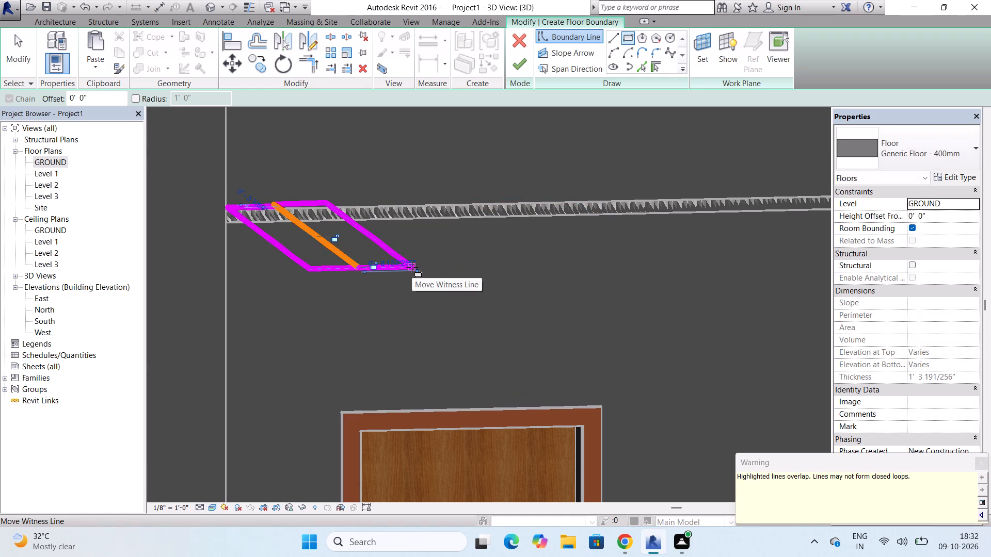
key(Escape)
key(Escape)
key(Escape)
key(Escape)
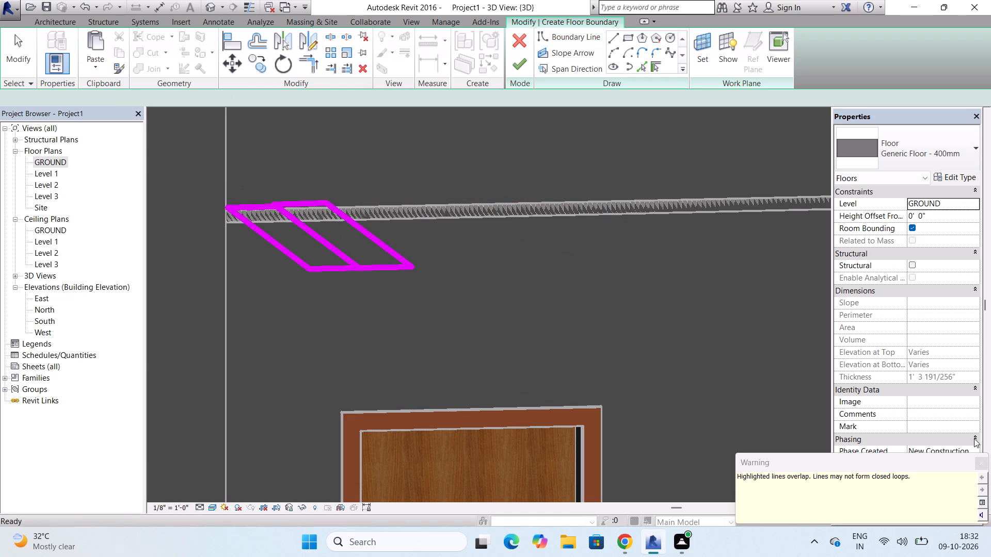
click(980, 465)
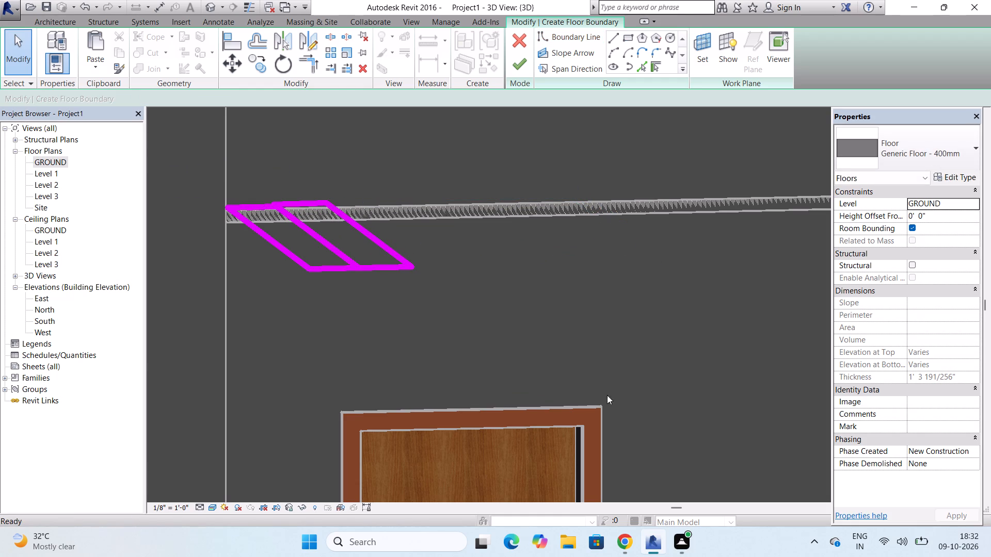
Try to finish the floor boundary with the two rectangles, and discard the floor sketch.
click(514, 62)
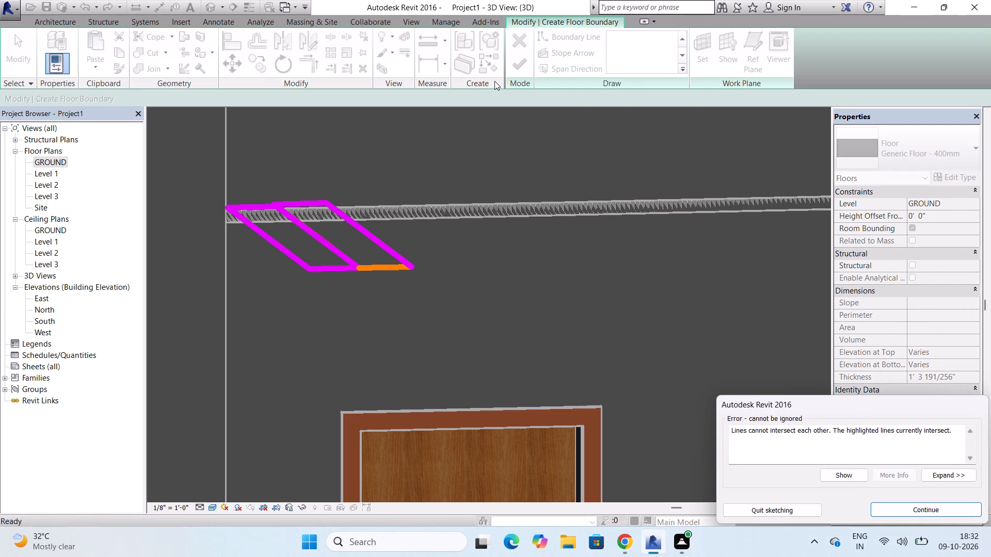
key(ctrl+z)
key(ctrl+z)
click(766, 503)
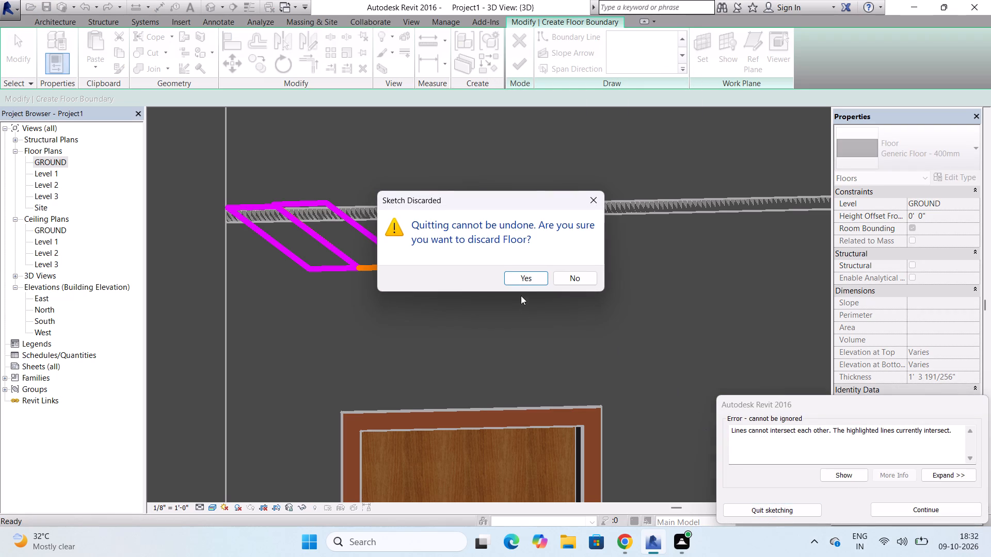
click(522, 280)
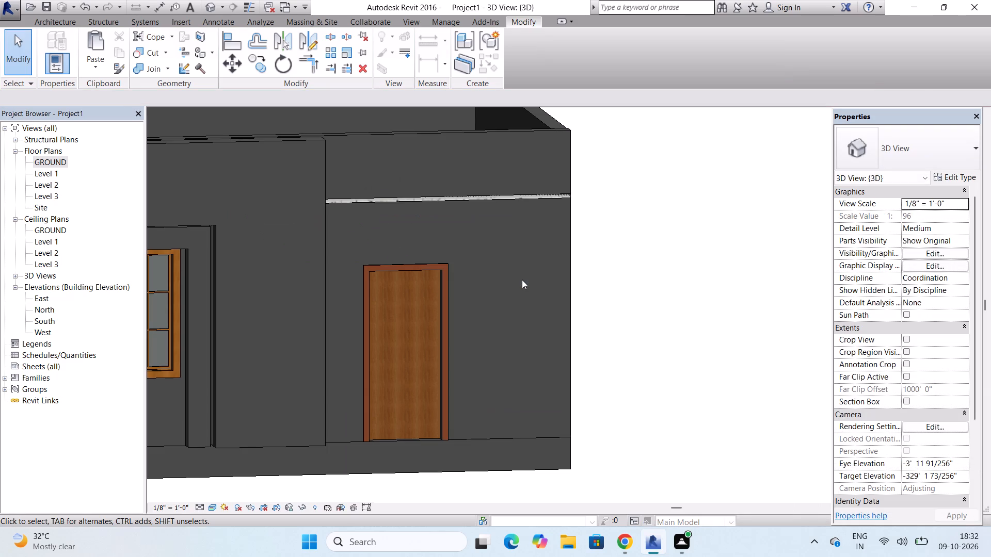
key(ctrl+z)
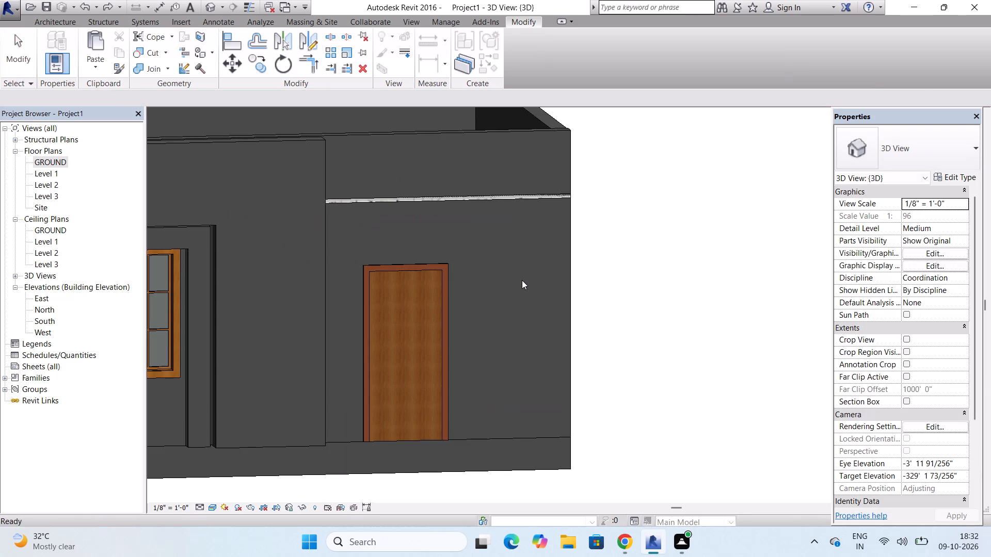
Examine the whole building's front, parapet and strip above the door from several angles.
scroll(390, 330, down, 4)
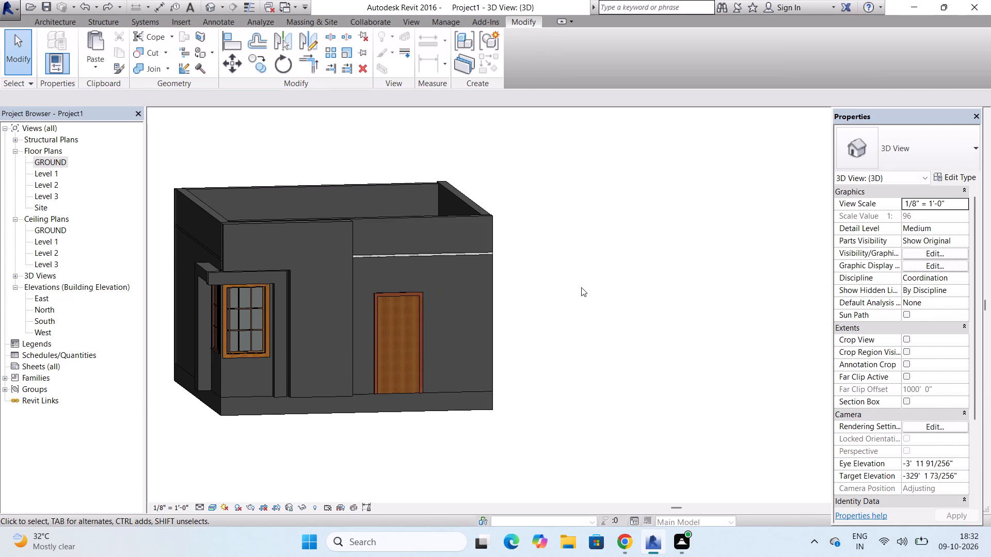
shift+middle_drag(653, 289, 645, 291)
shift+middle_drag(621, 298, 581, 304)
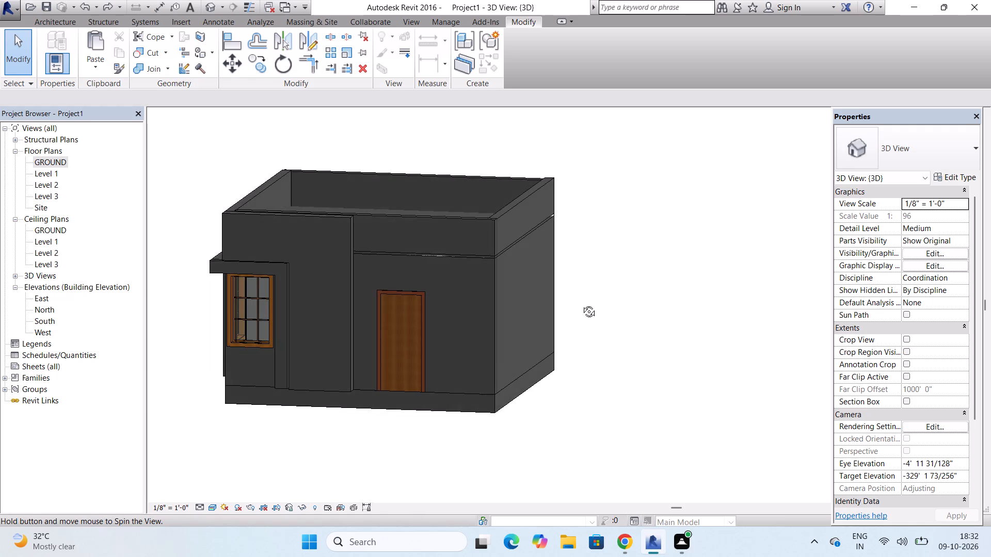
shift+middle_drag(581, 304, 584, 278)
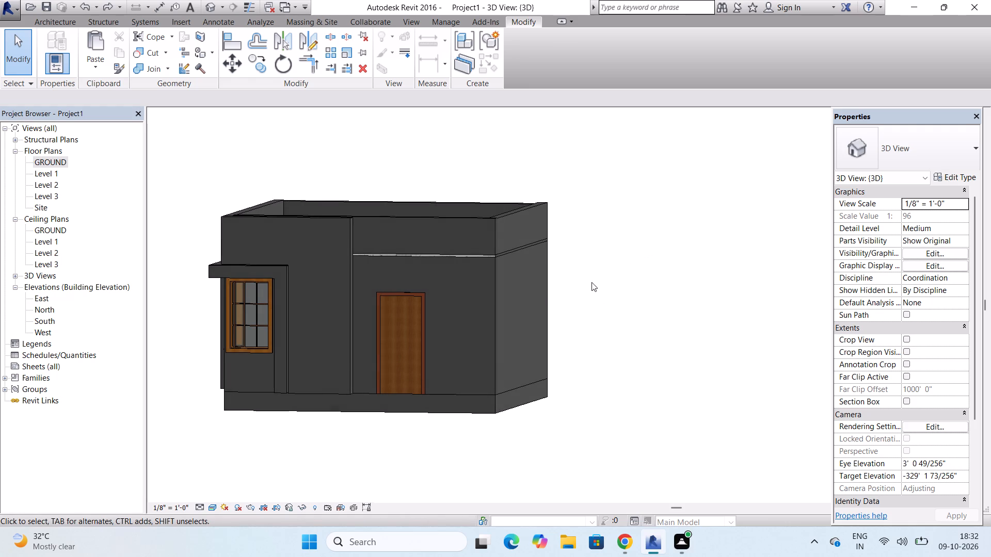
scroll(570, 295, down, 1)
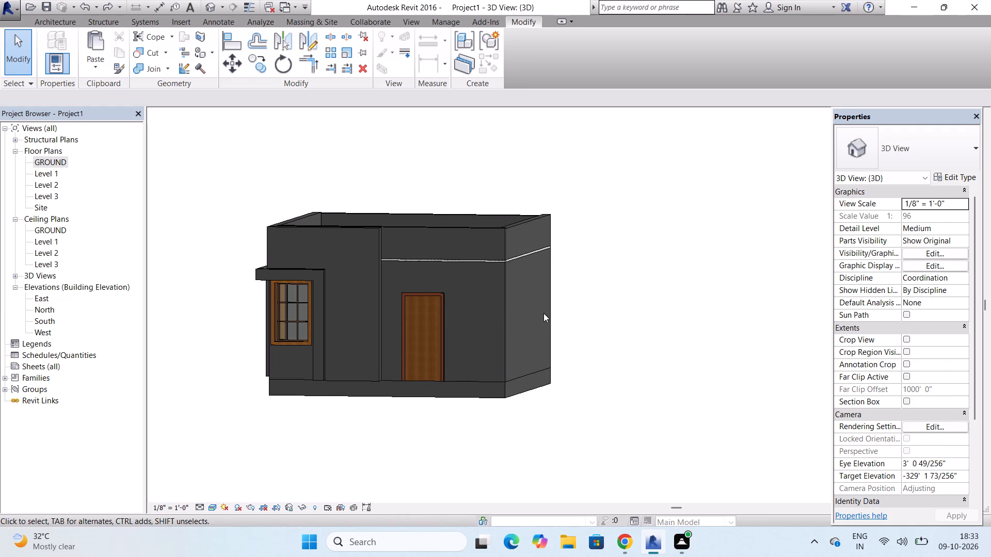
scroll(544, 313, down, 2)
shift+middle_drag(597, 346, 627, 344)
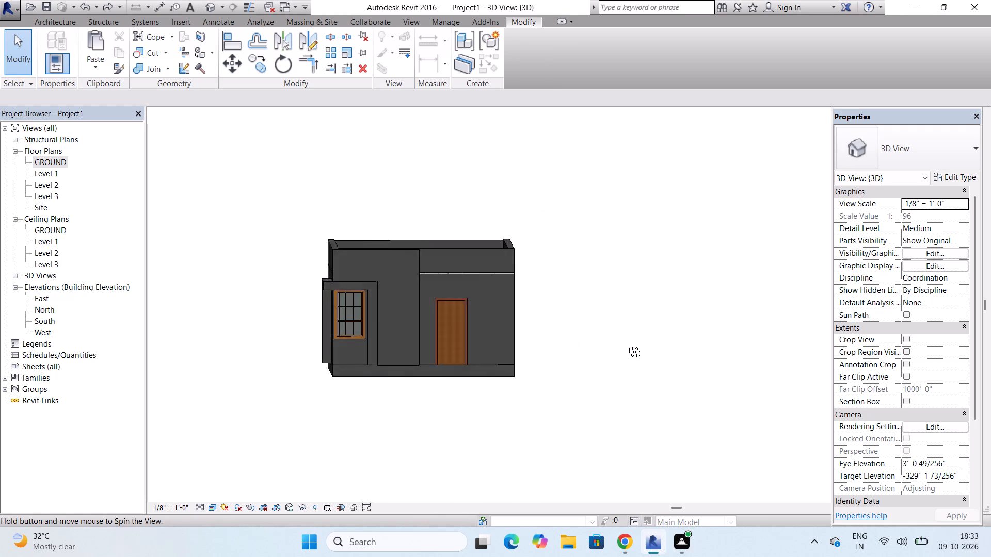
shift+middle_drag(627, 344, 616, 351)
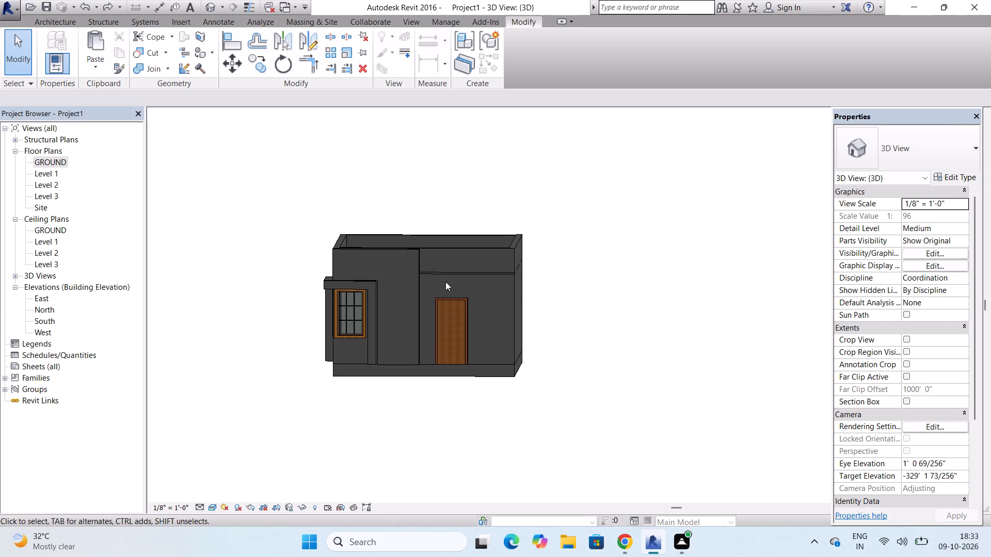
Create an in-place model component in the Walls category, accepting the suggested name.
scroll(445, 281, up, 11)
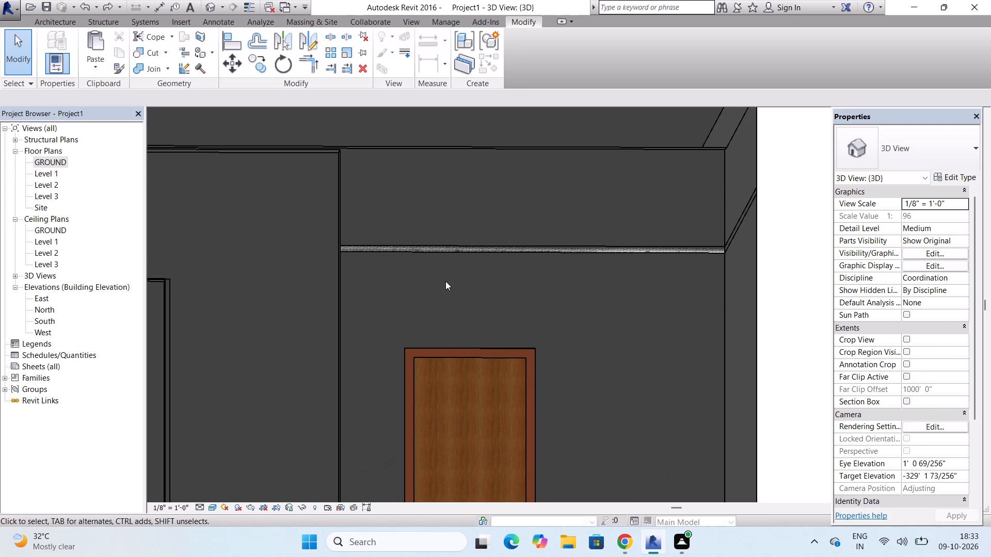
click(61, 20)
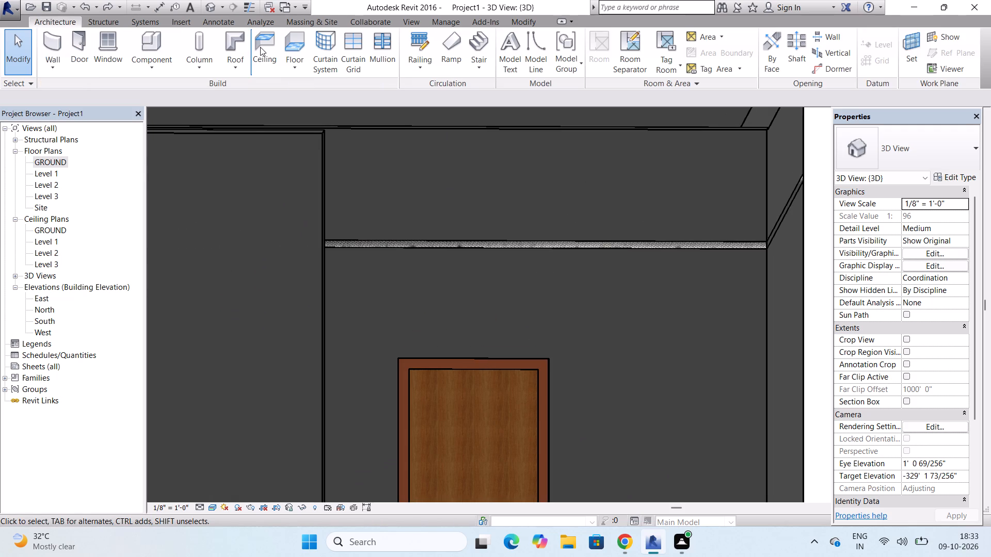
click(165, 63)
click(159, 111)
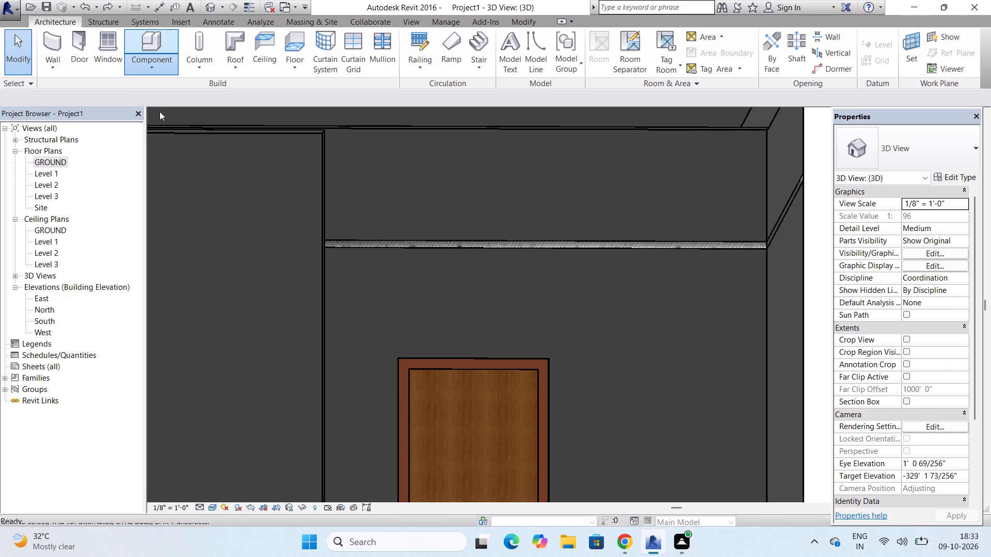
scroll(453, 234, down, 17)
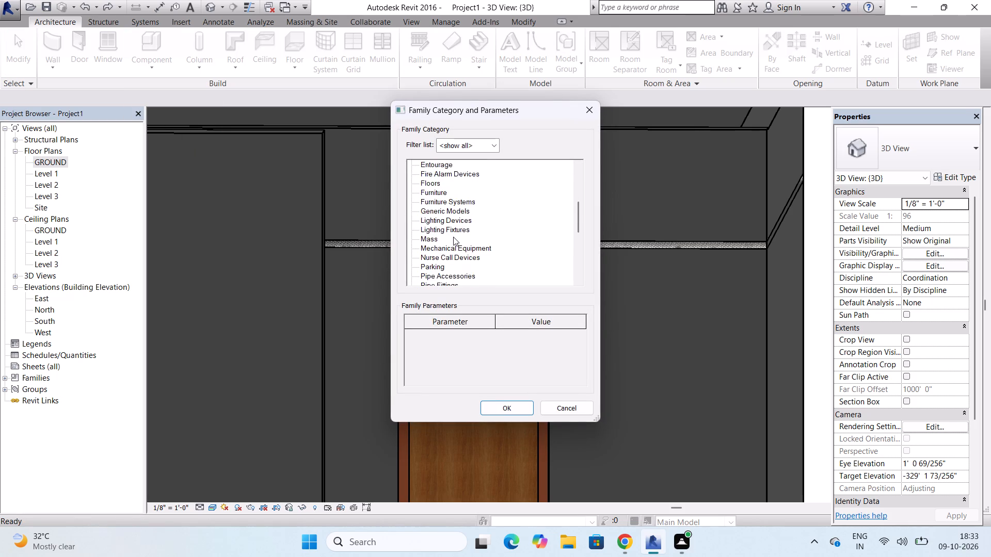
scroll(453, 237, down, 17)
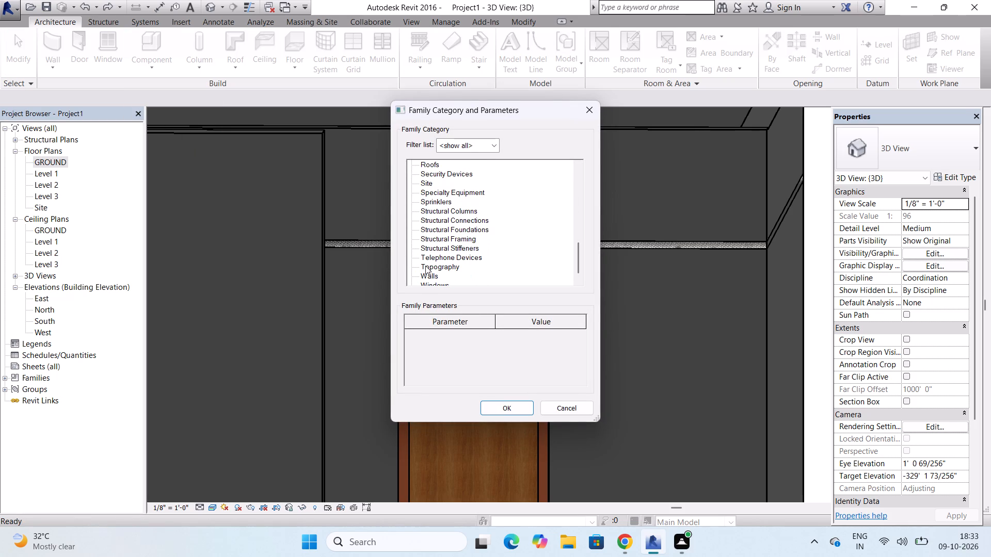
scroll(425, 266, down, 1)
click(425, 266)
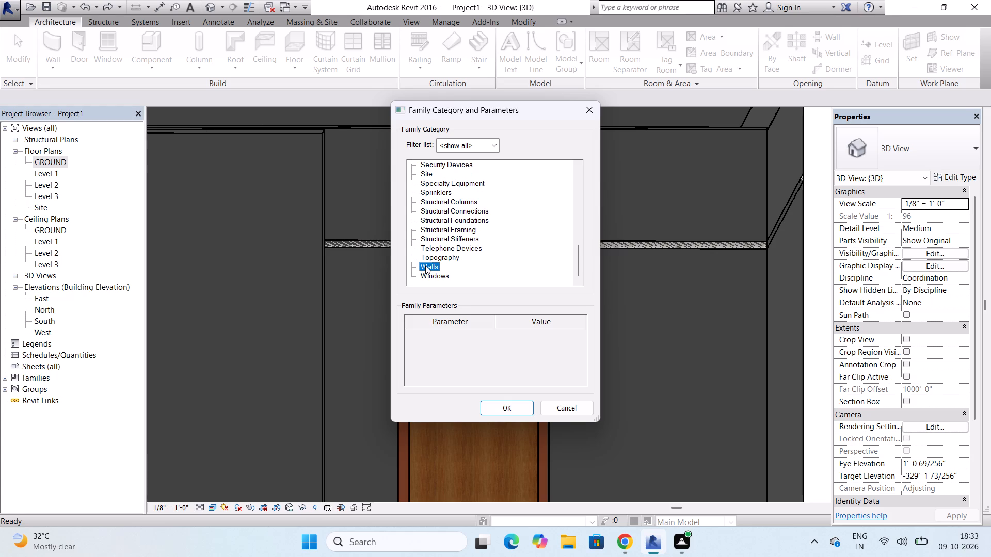
scroll(498, 406, down, 1)
click(498, 406)
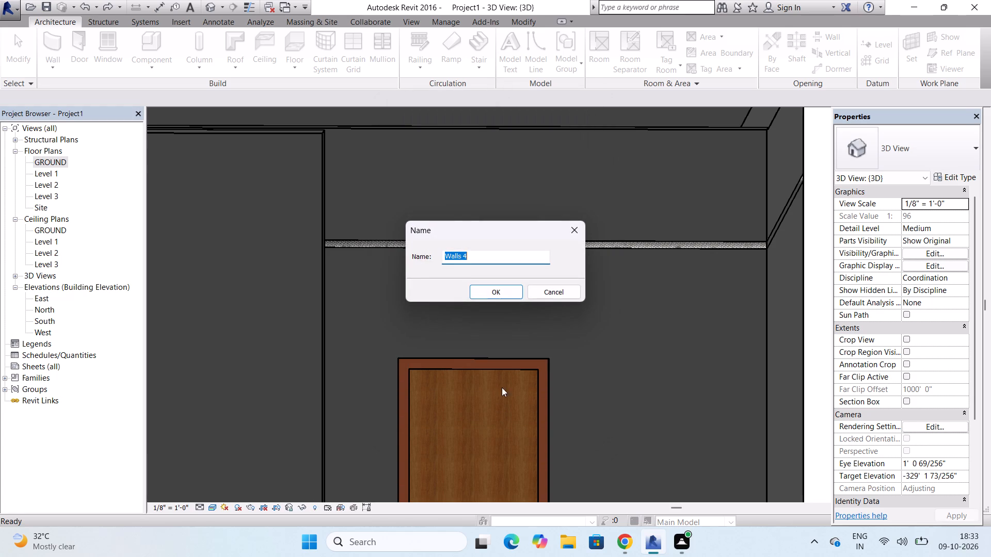
click(508, 292)
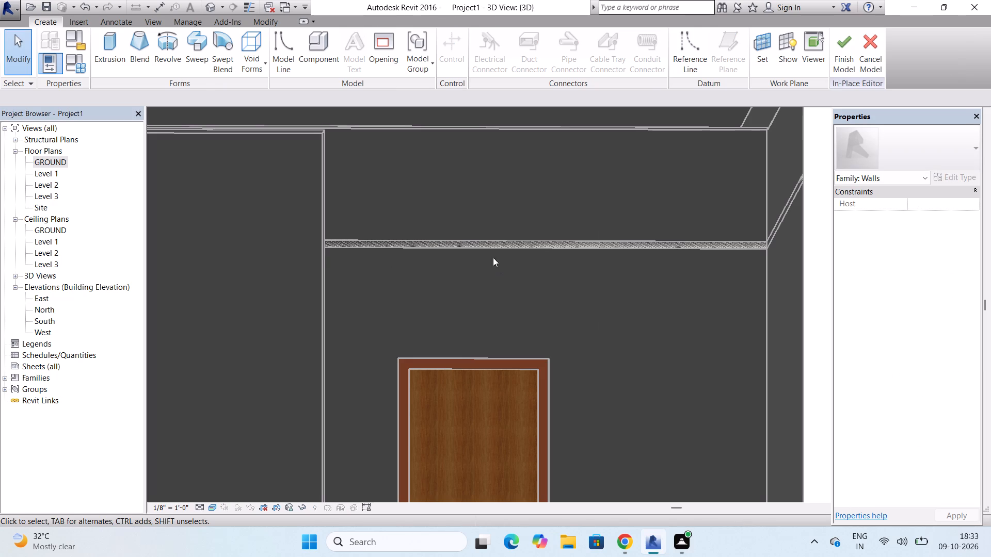
Set the work plane by picking the ceiling plane at the strip above the door, and start an extrusion on it.
click(768, 48)
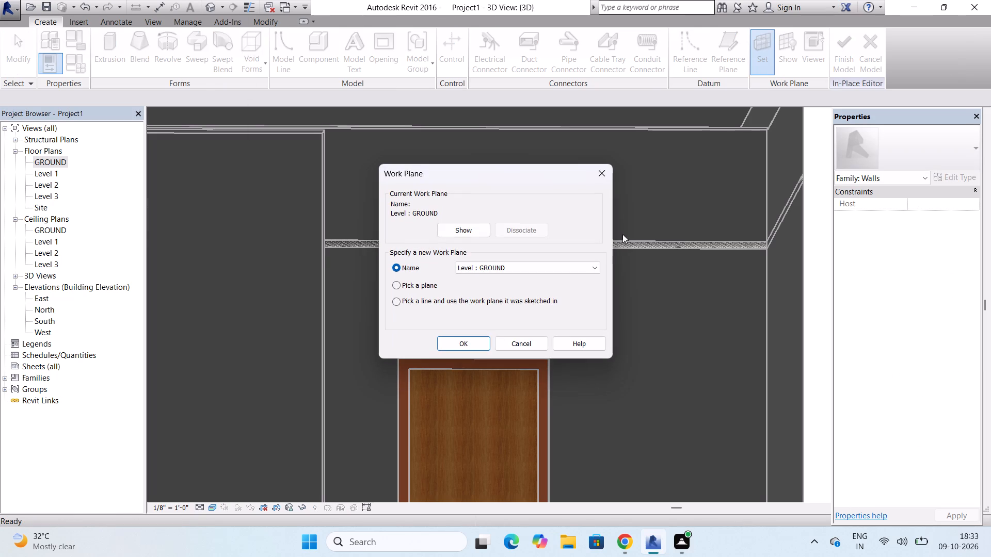
click(395, 284)
click(453, 345)
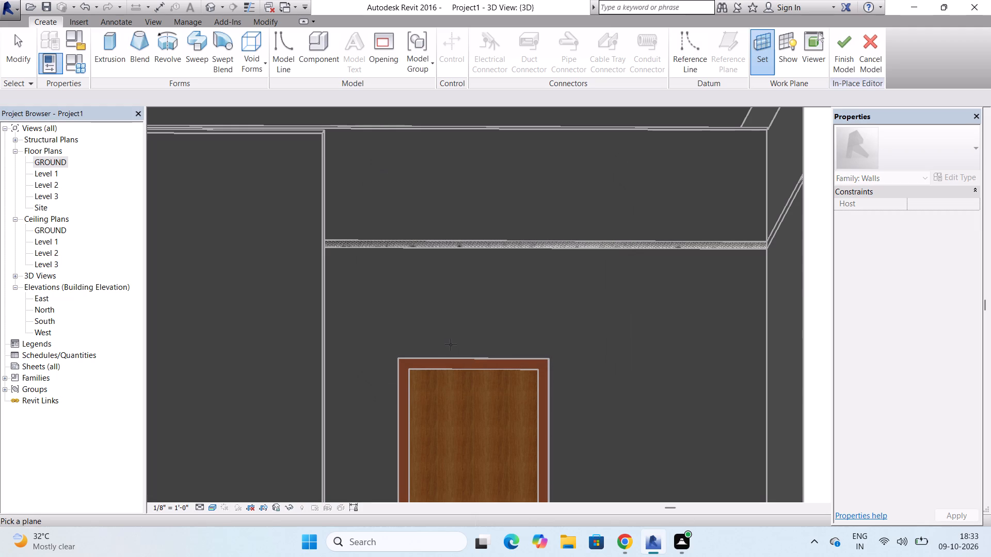
click(328, 239)
scroll(328, 239, down, 3)
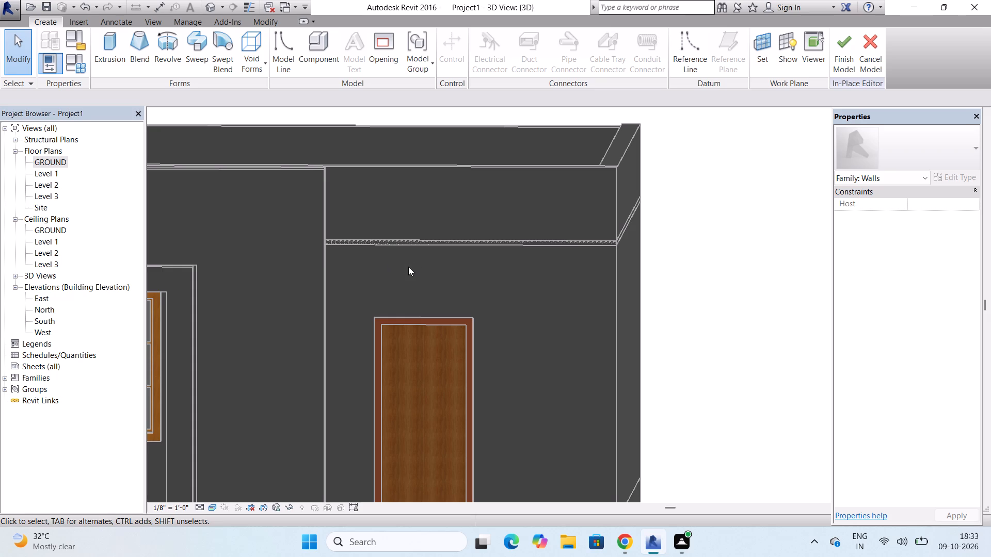
click(104, 49)
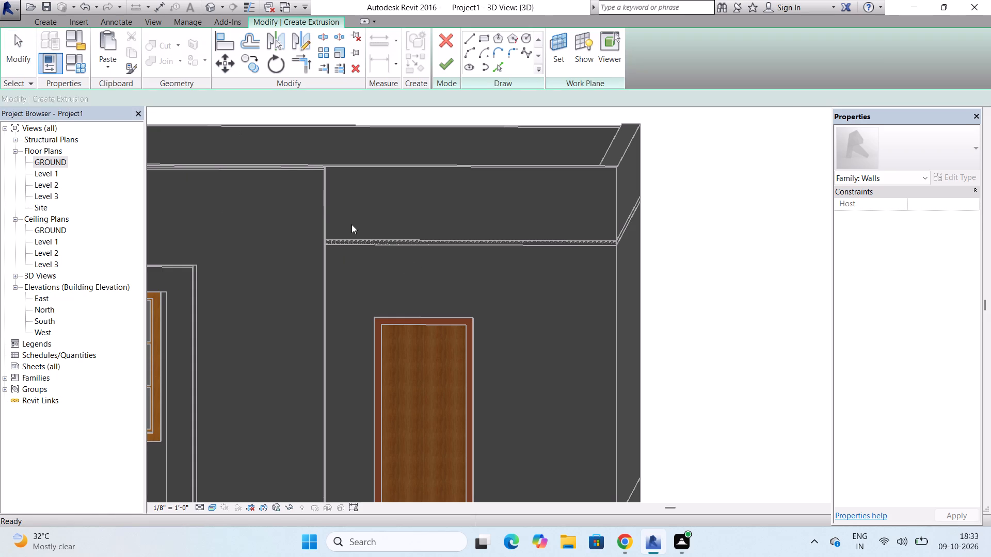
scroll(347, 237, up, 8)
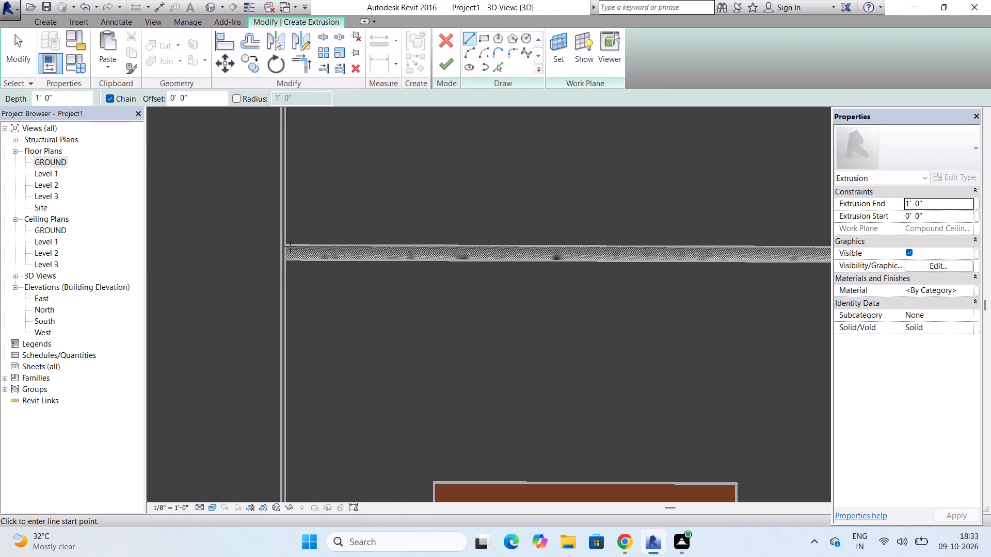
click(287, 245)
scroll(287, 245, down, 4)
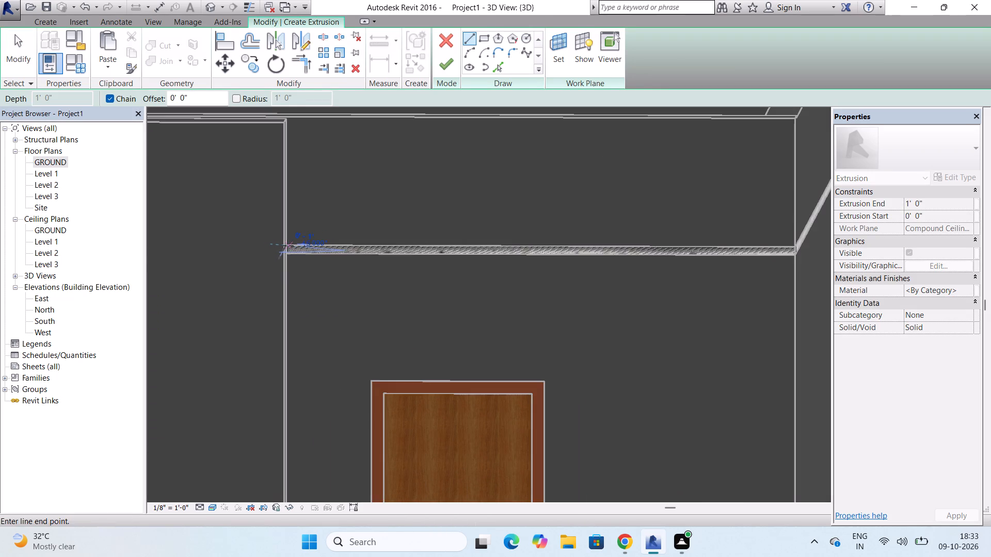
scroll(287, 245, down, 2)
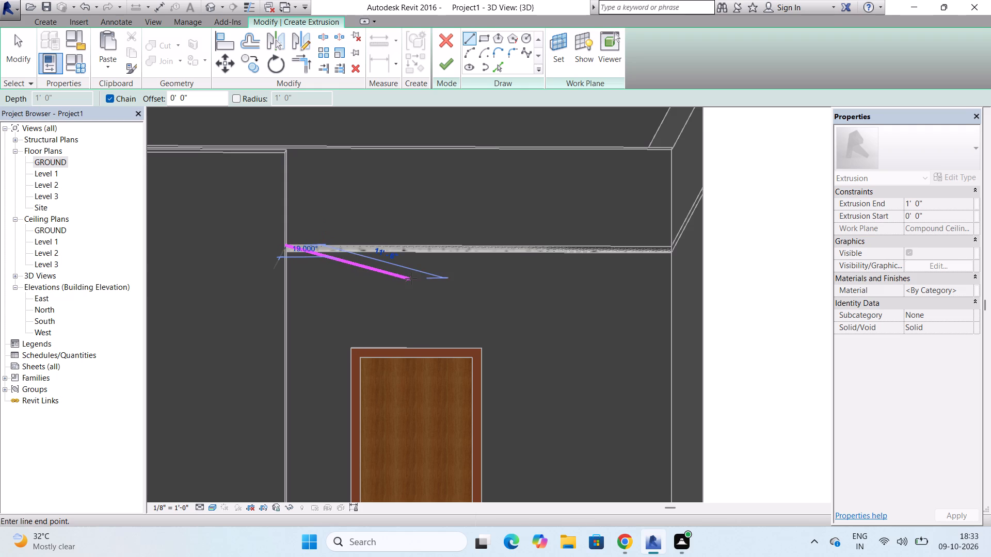
Sketch a rectangular extrusion outline along the full strip above the door, from the projecting wall to the building's corner, reaching outward.
click(484, 35)
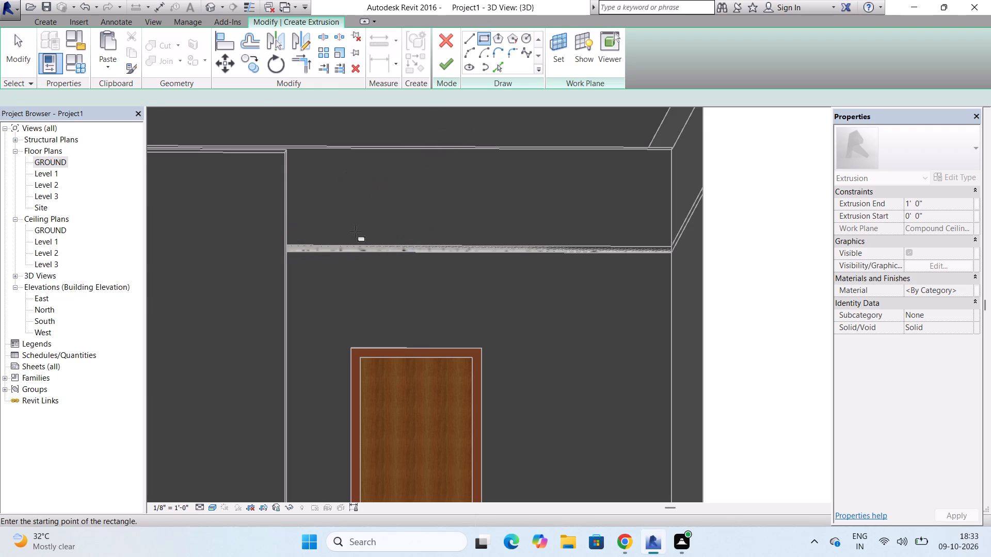
scroll(309, 250, up, 2)
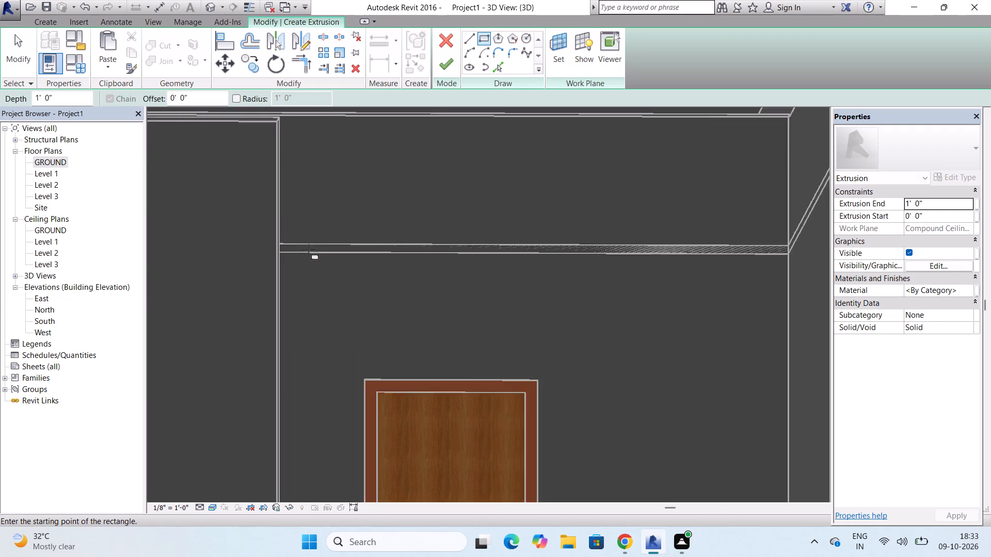
scroll(309, 250, up, 3)
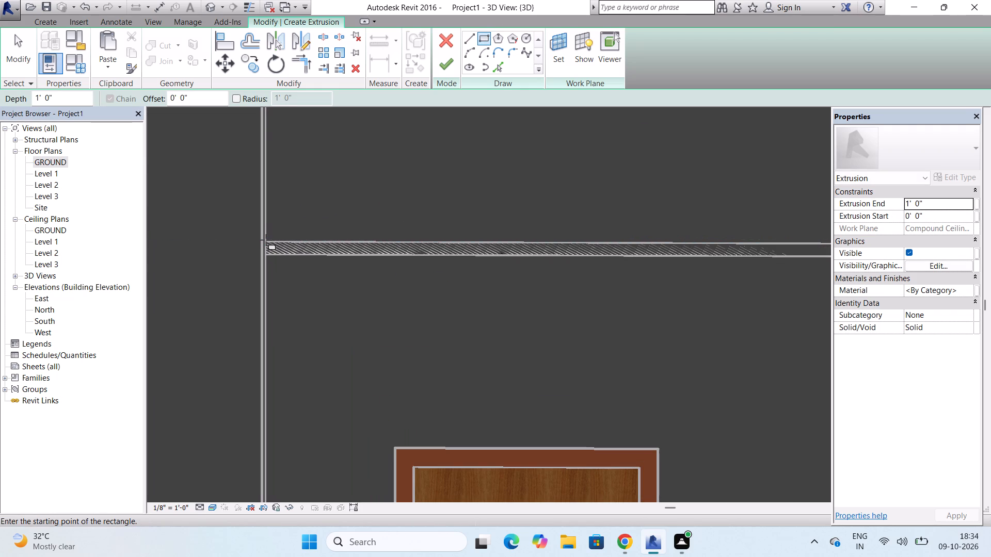
click(266, 240)
scroll(266, 240, down, 6)
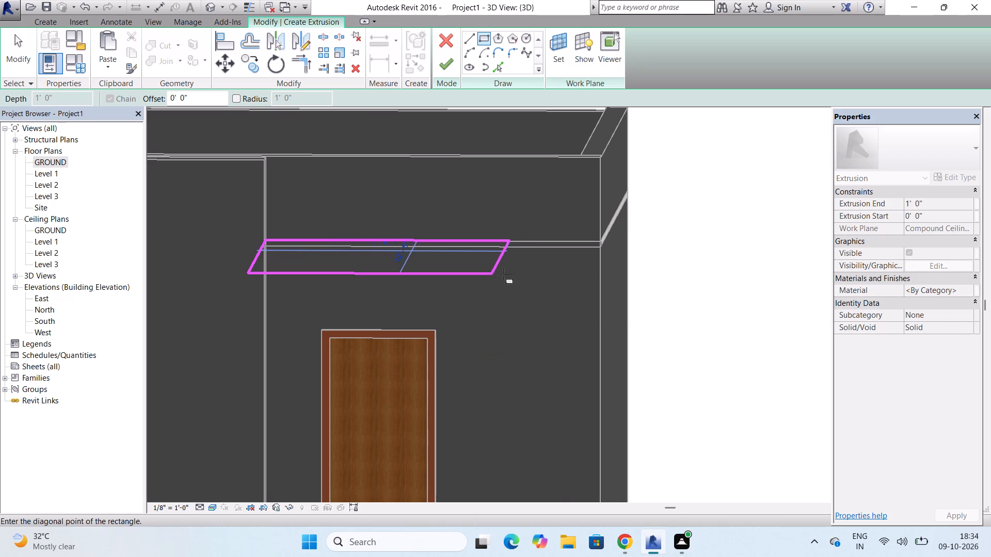
click(582, 273)
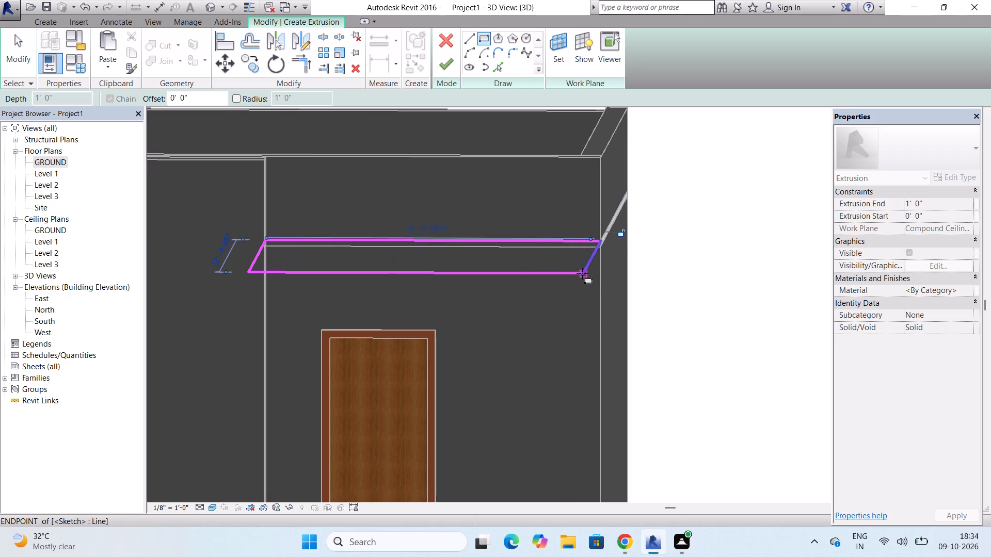
Sketch a small rectangle inside the outline at its end beside the projecting wall, leaving a narrow border around it.
scroll(355, 234, up, 4)
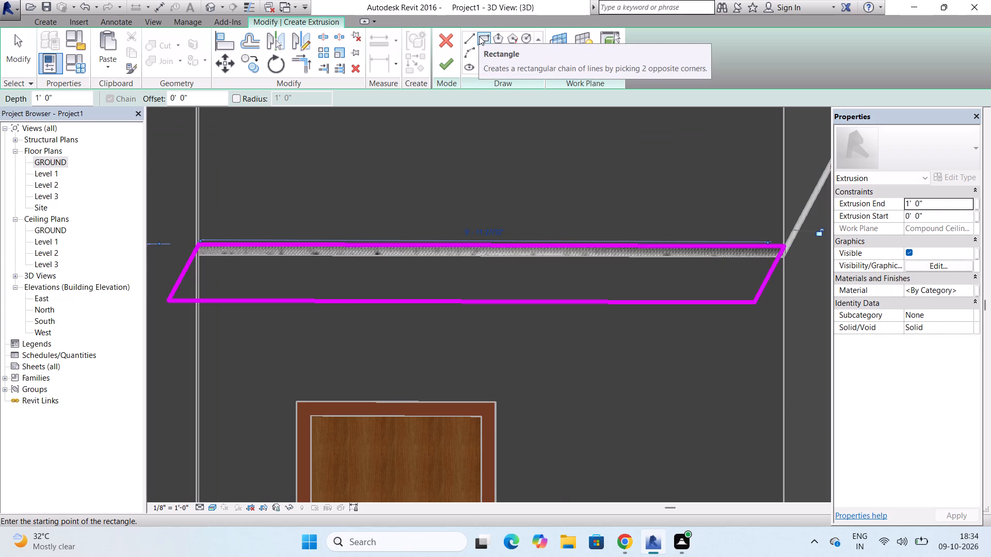
click(483, 36)
scroll(242, 270, up, 2)
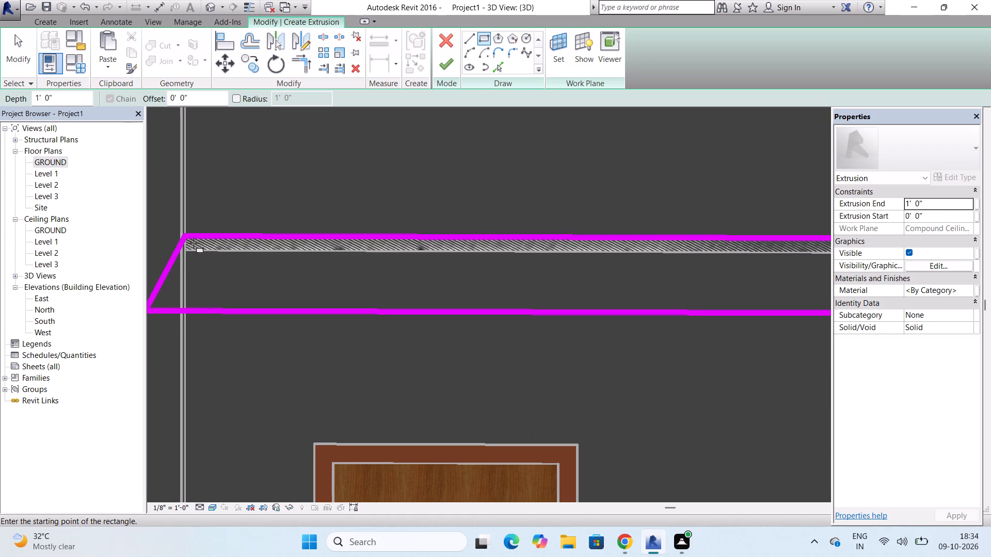
click(194, 243)
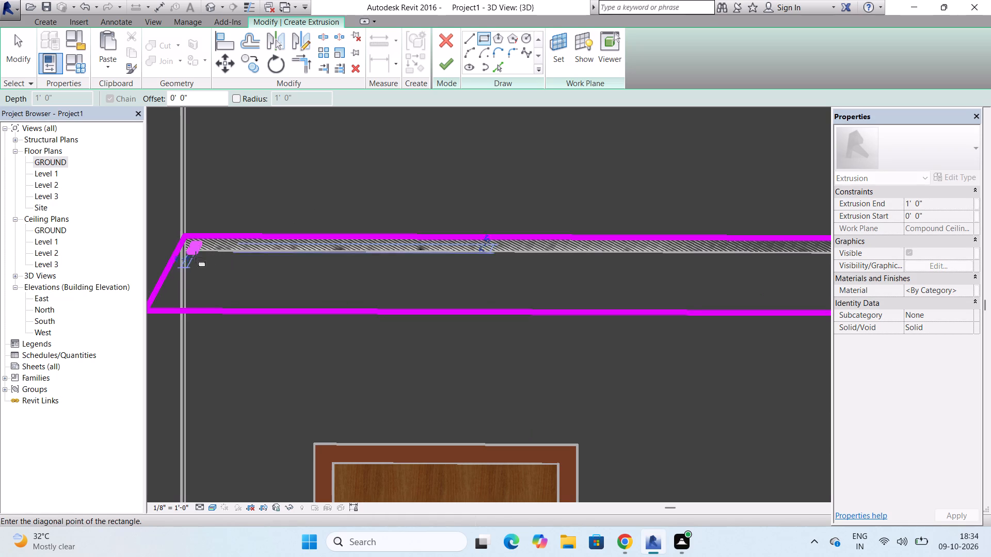
click(228, 295)
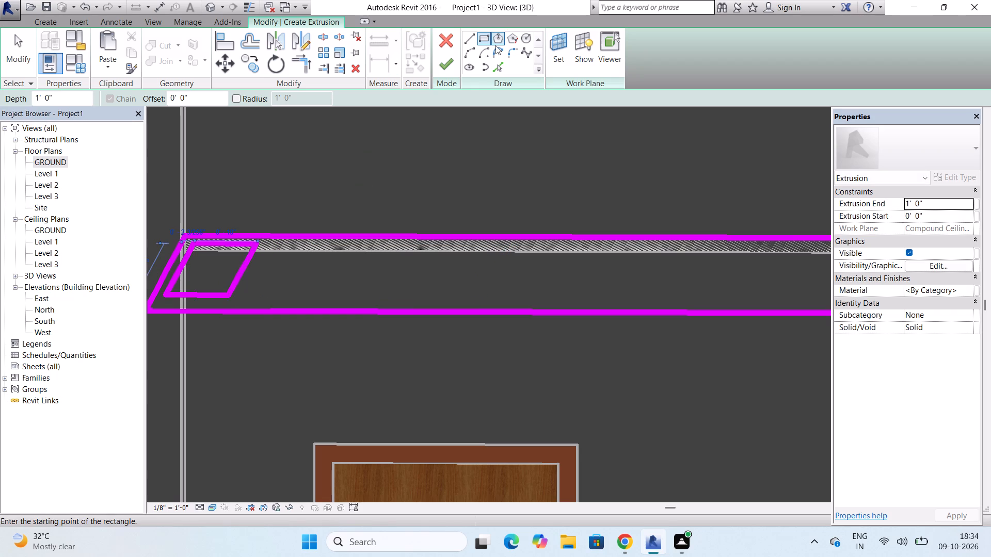
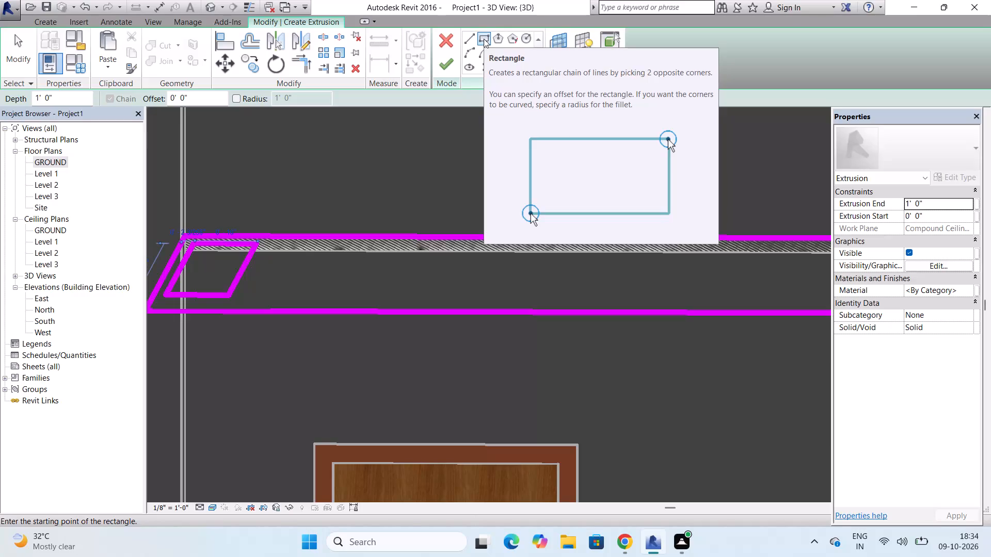
Narrow the small sketched rectangle by moving its side farthest from the projecting wall inward.
key(Escape)
key(Escape)
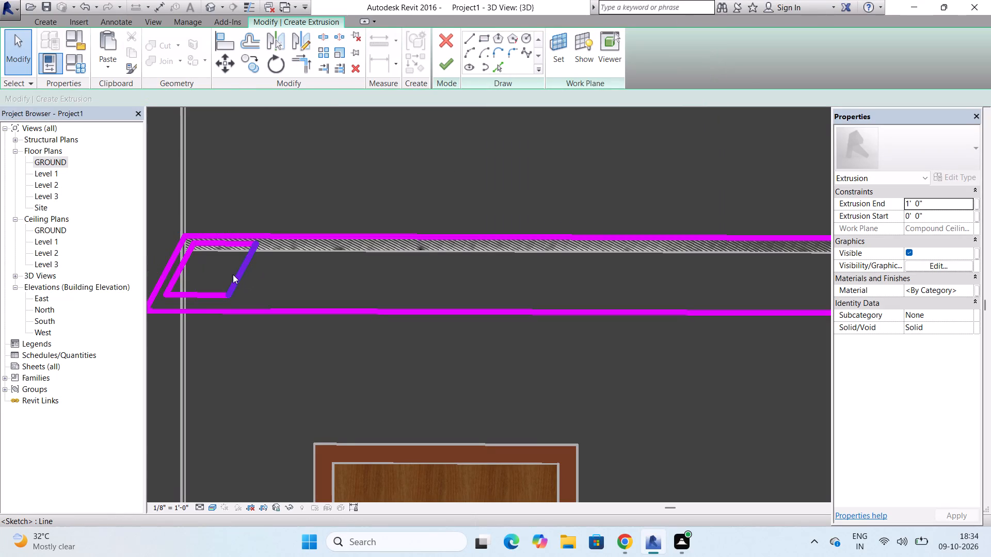
drag(237, 275, 211, 276)
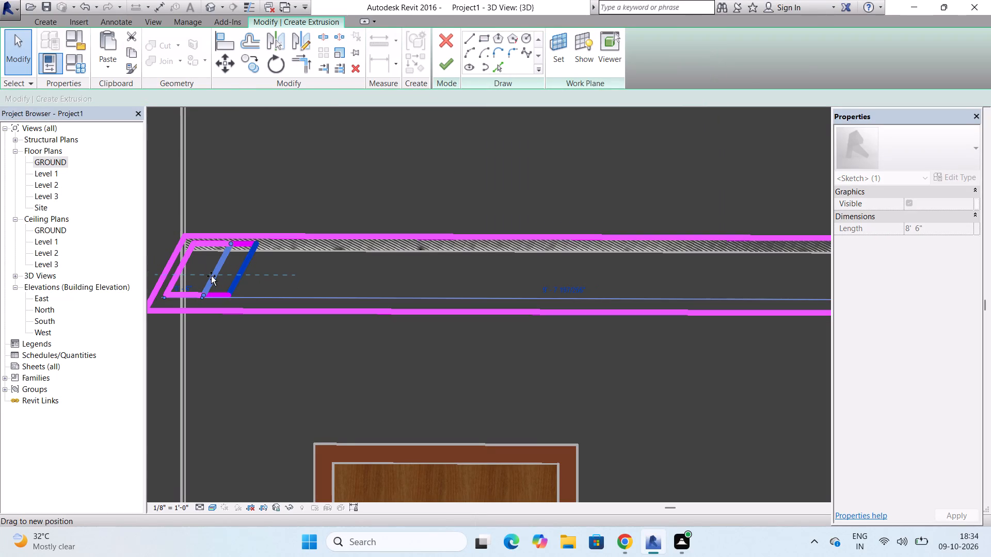
drag(211, 276, 214, 275)
key(Escape)
key(Escape)
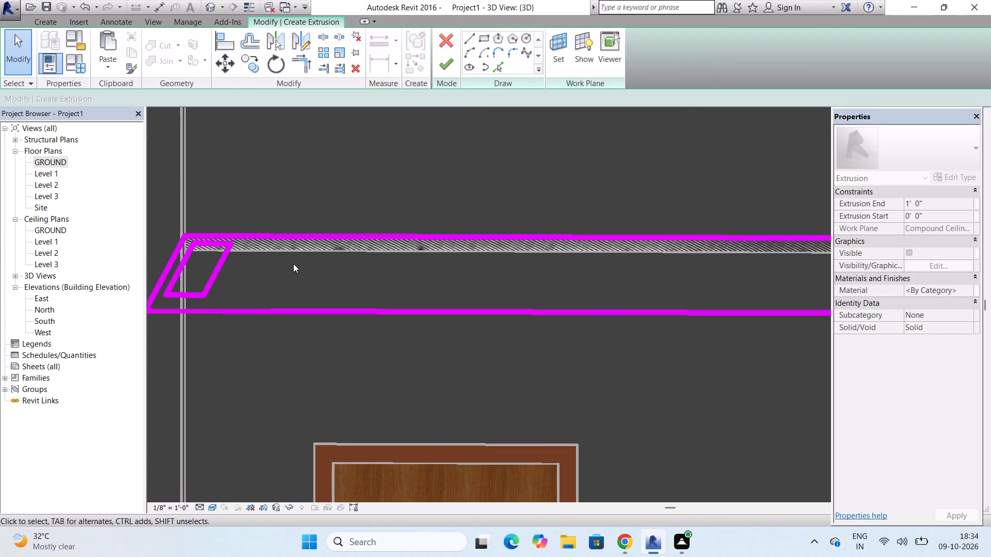
key(Escape)
Shift the small rectangle away from the projecting wall by moving its near side, then its far side, toward the building's corner.
click(206, 281)
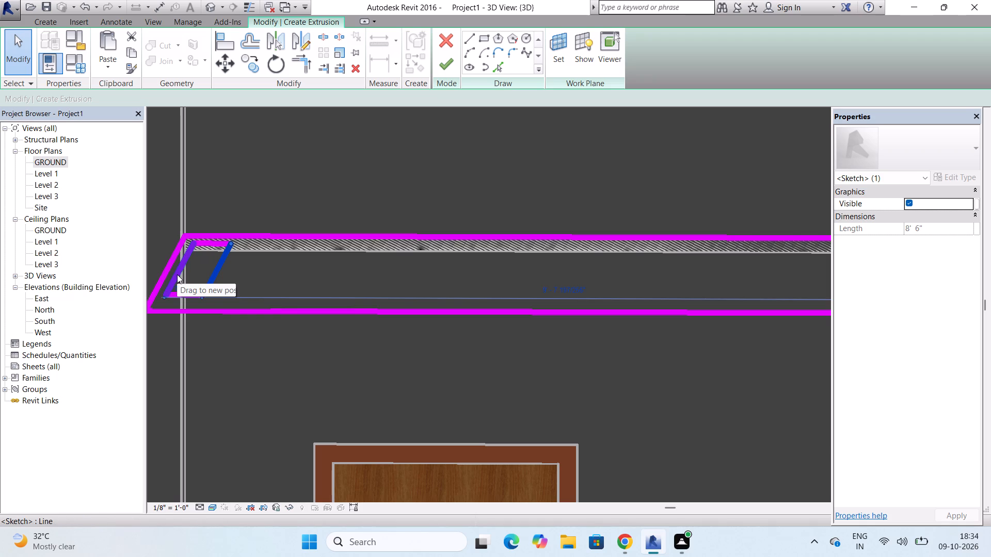
ctrl+click(177, 274)
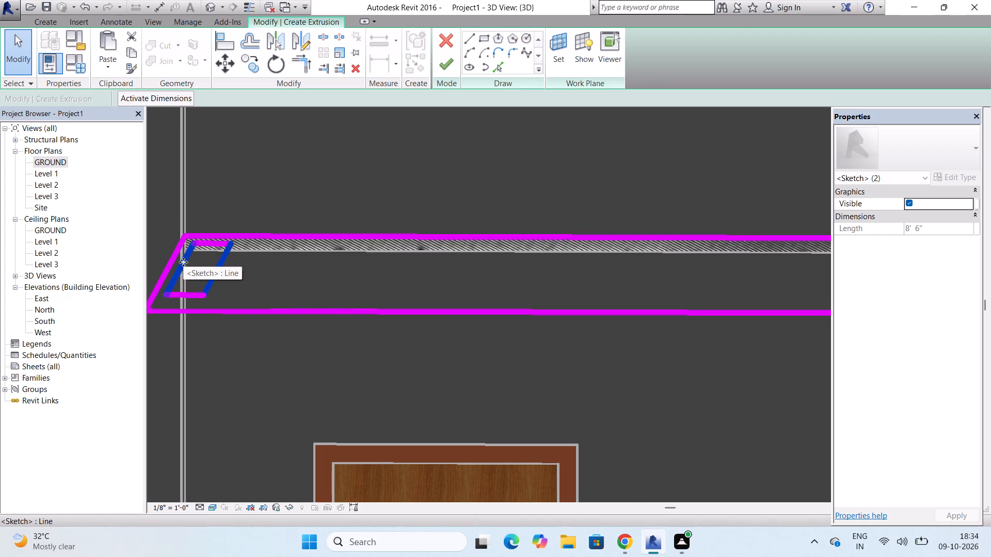
scroll(183, 262, up, 2)
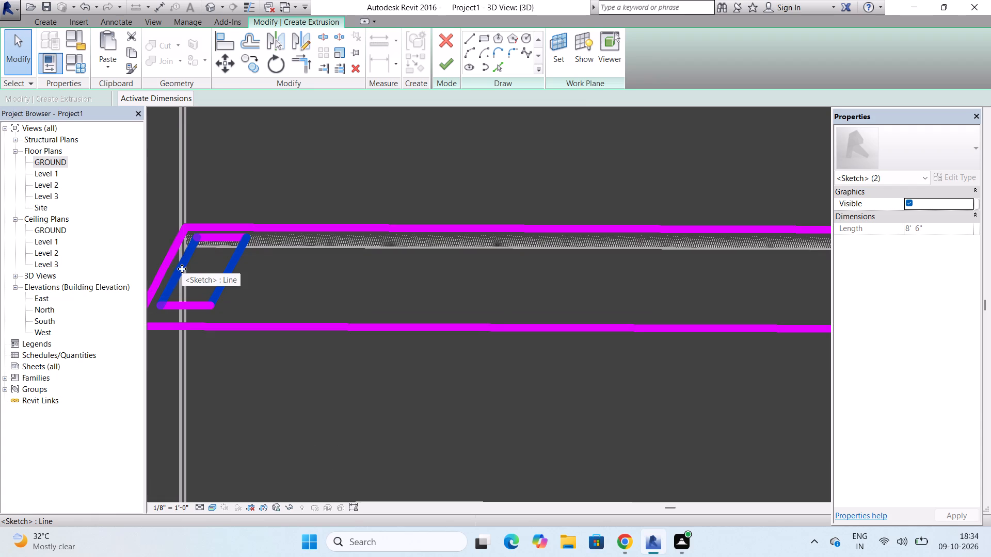
key(Escape)
drag(182, 269, 197, 269)
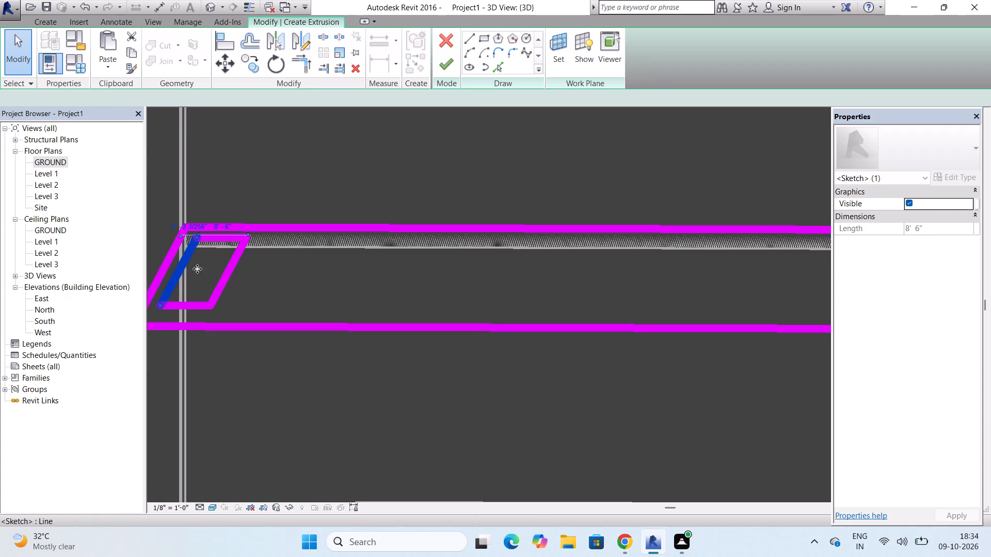
drag(197, 269, 203, 269)
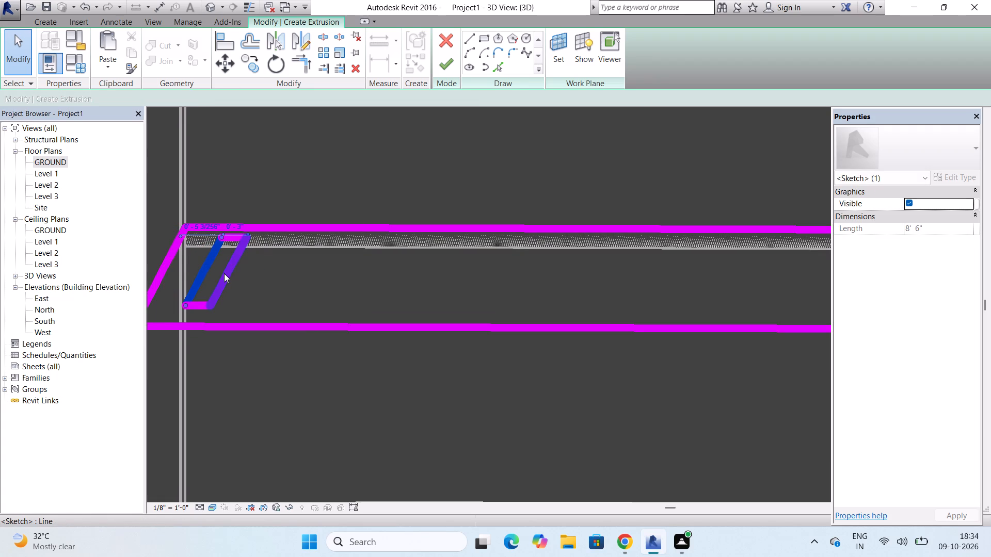
drag(224, 273, 245, 272)
key(Escape)
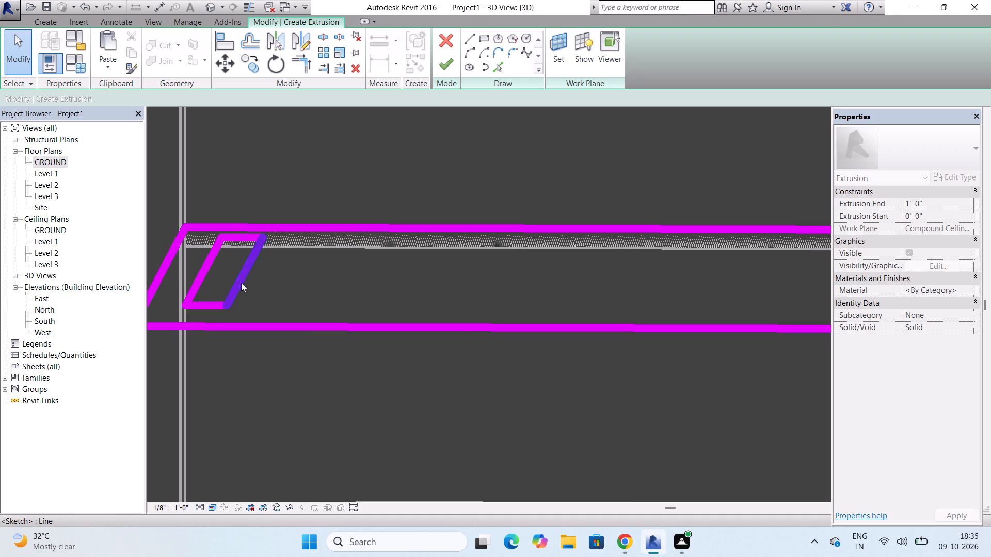
key(Escape)
key(Escape)
Copy all four lines of the small rectangle horizontally along the outline, leaving a narrow gap between the two rectangles.
drag(263, 294, 213, 278)
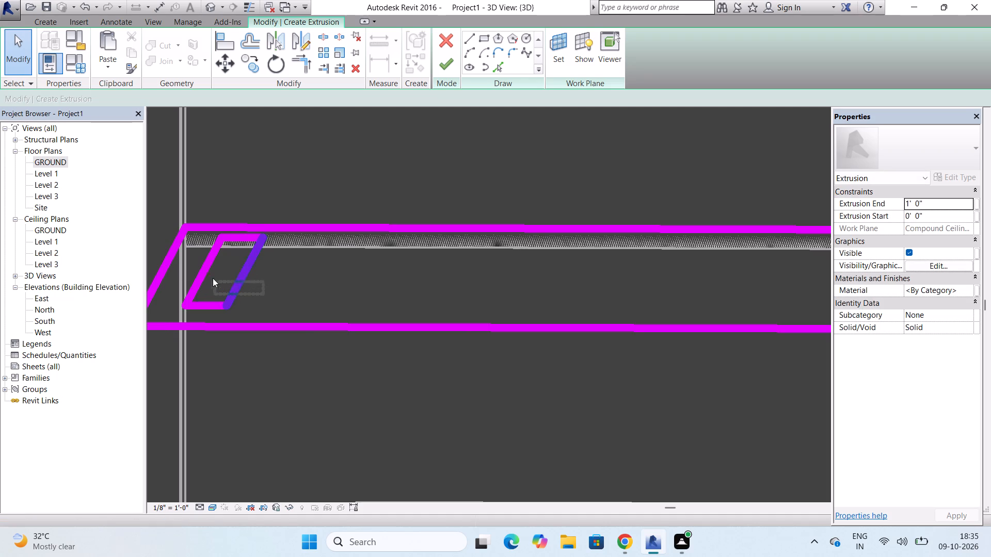
drag(213, 278, 198, 254)
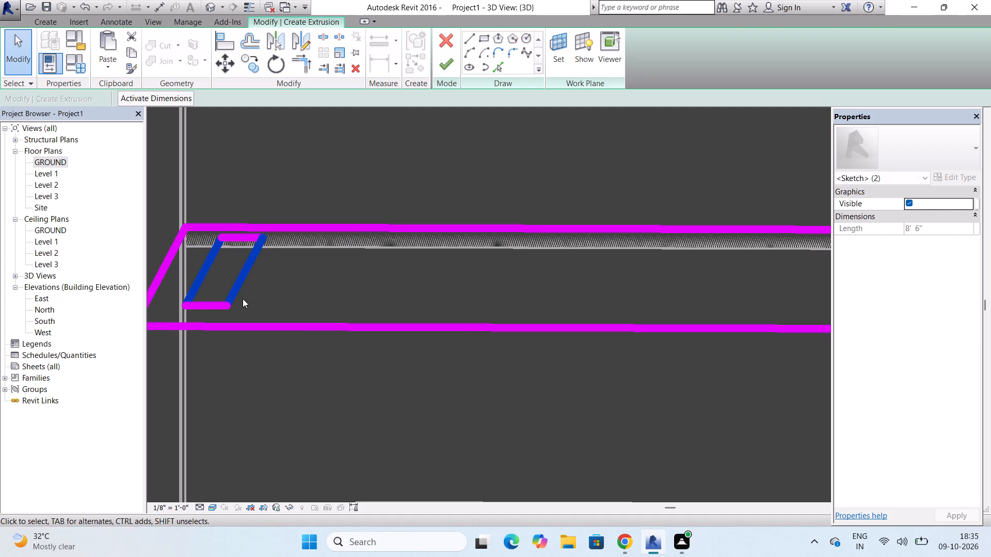
drag(246, 315, 226, 237)
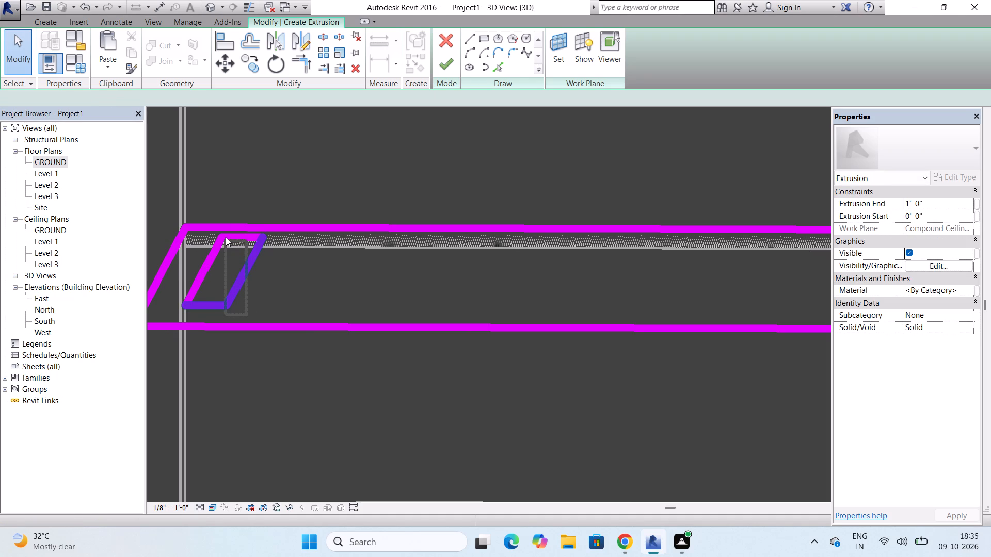
drag(226, 237, 226, 236)
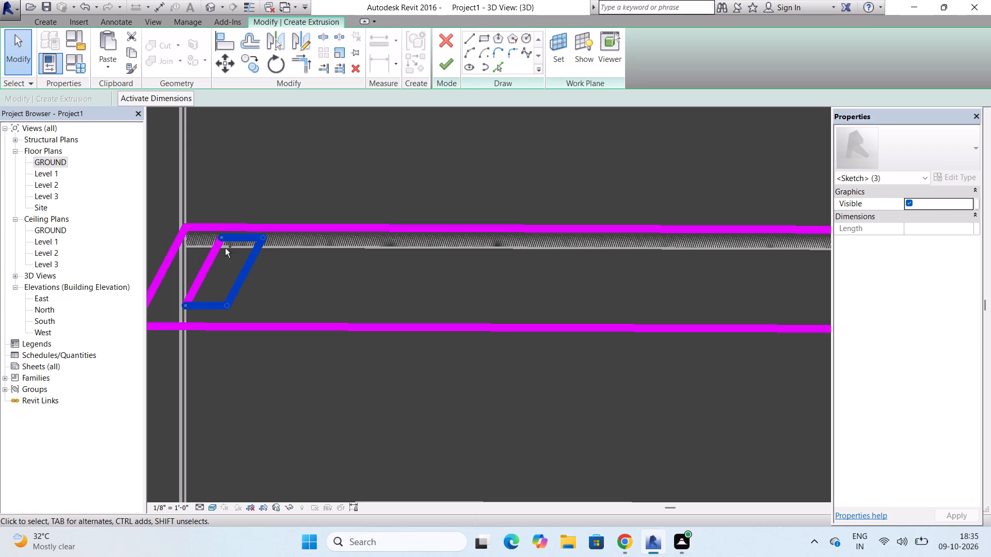
ctrl+click(214, 259)
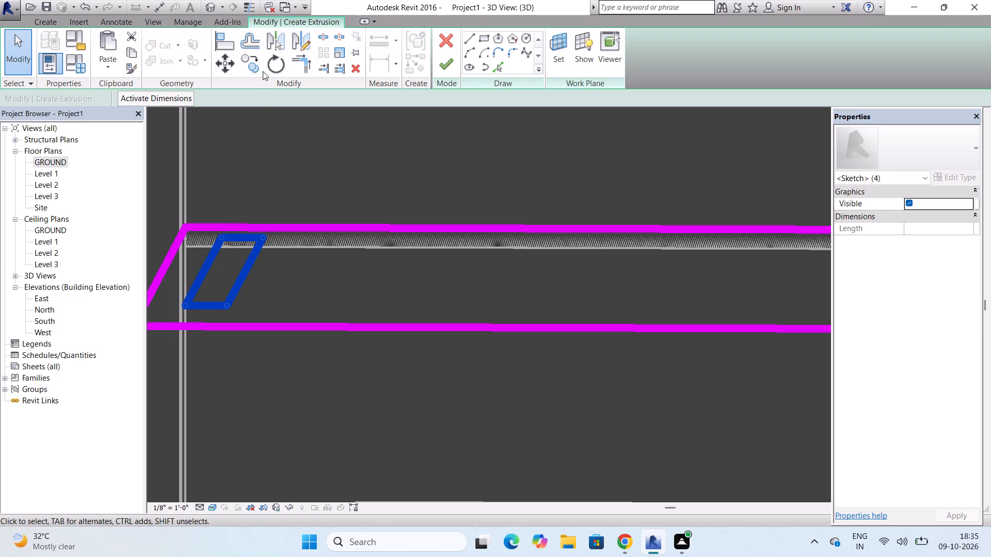
click(256, 64)
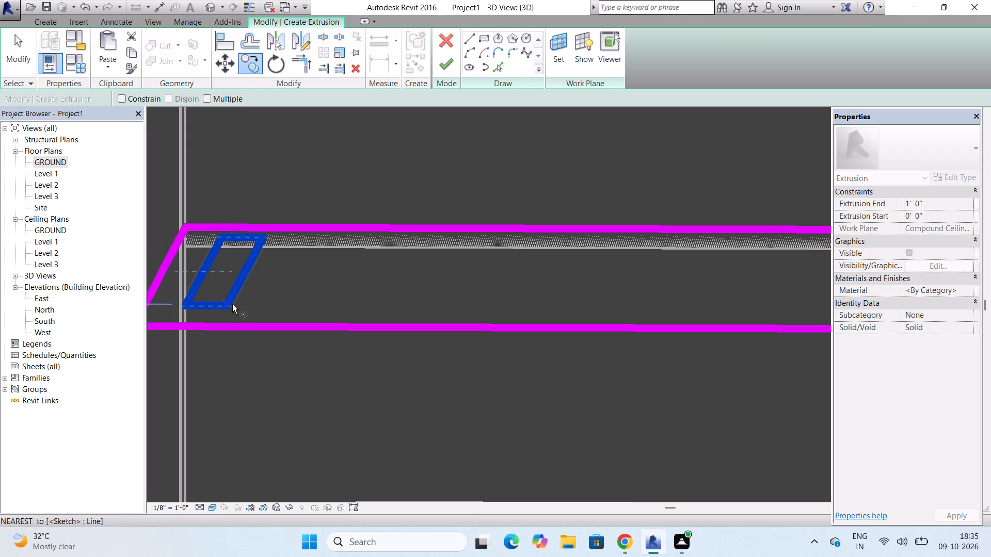
click(225, 308)
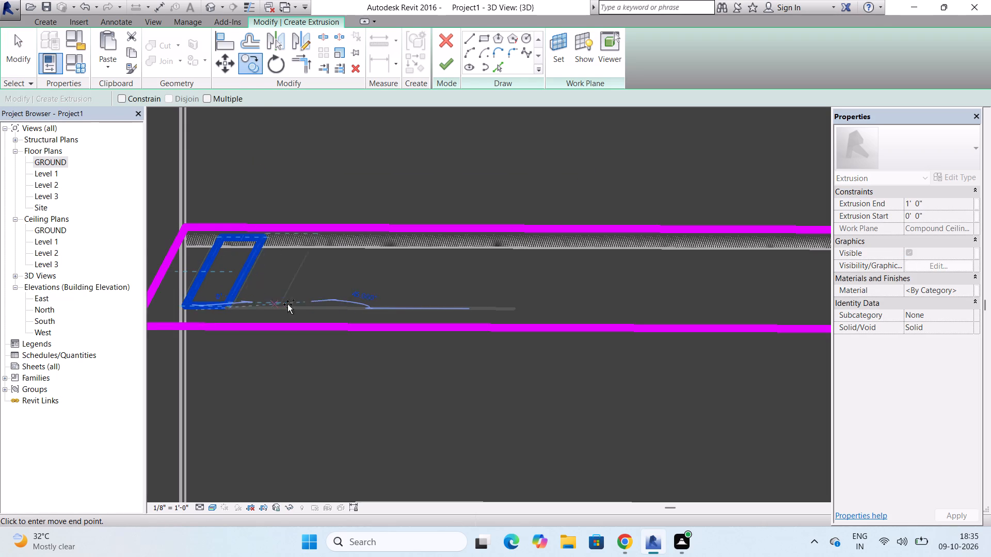
click(323, 309)
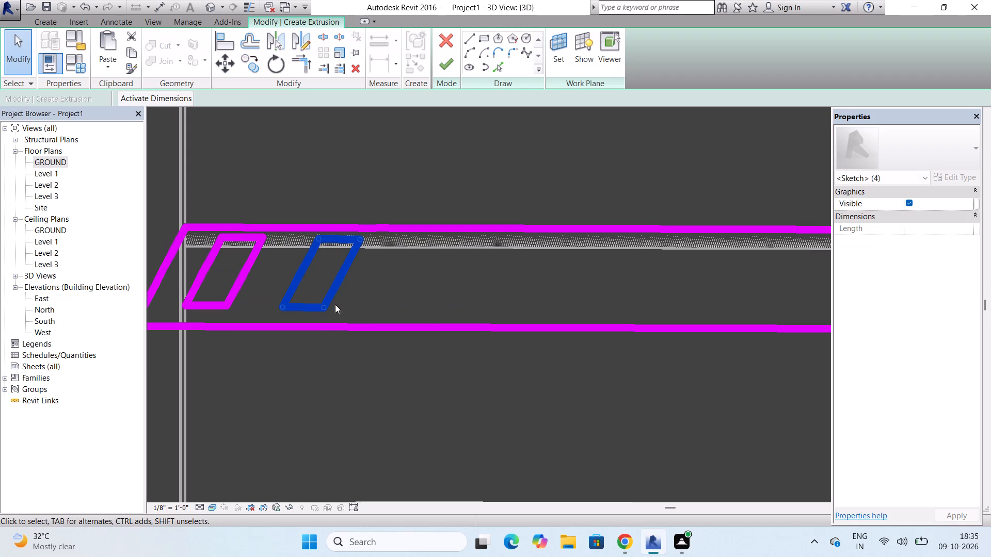
Copy the newest rectangle twice more in succession along the outline toward the building's corner, making a row of four openings.
click(249, 65)
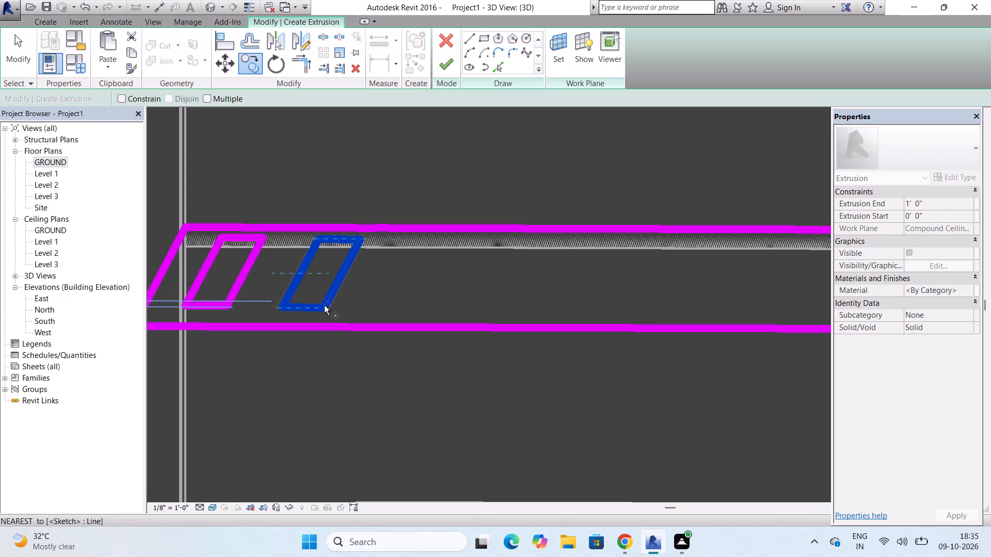
click(324, 309)
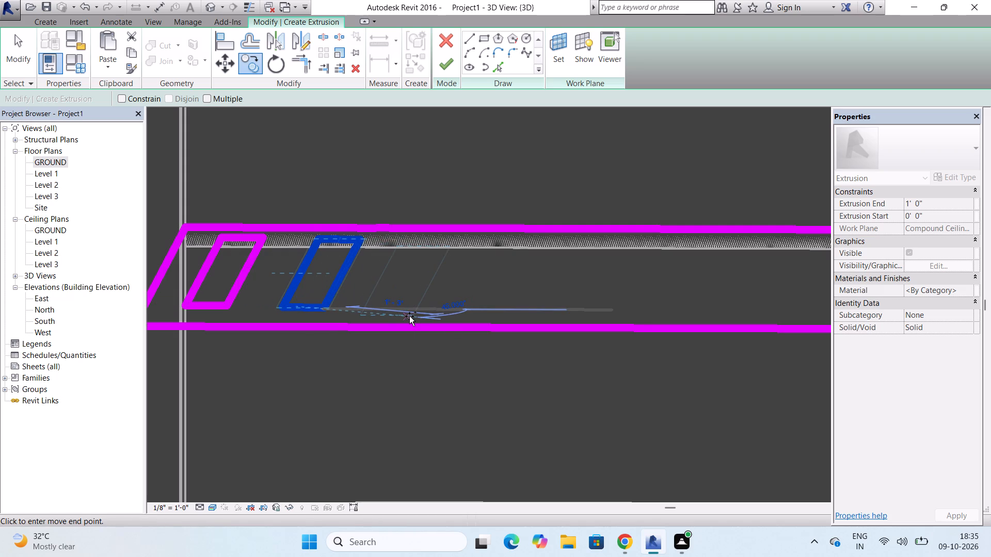
click(409, 316)
scroll(409, 316, down, 3)
scroll(473, 308, up, 4)
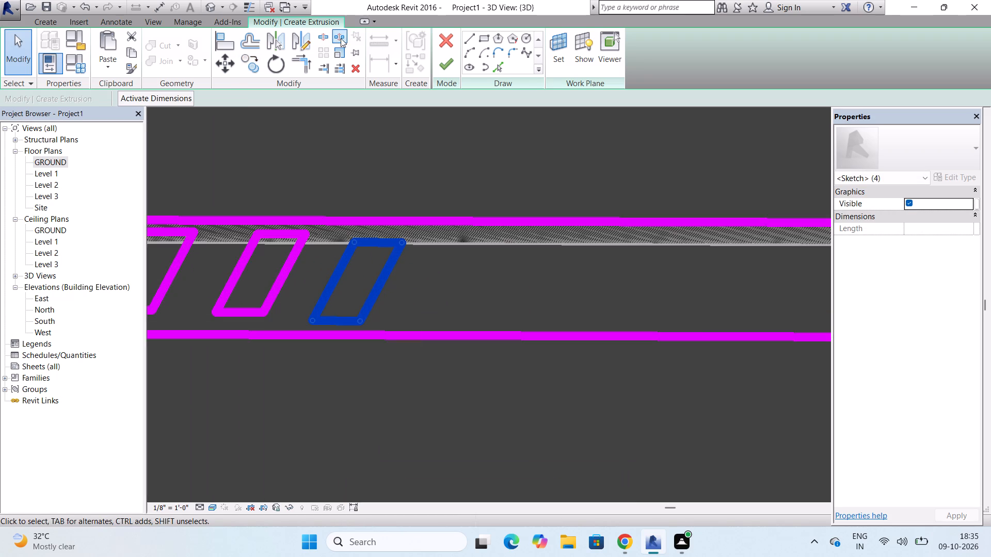
click(250, 64)
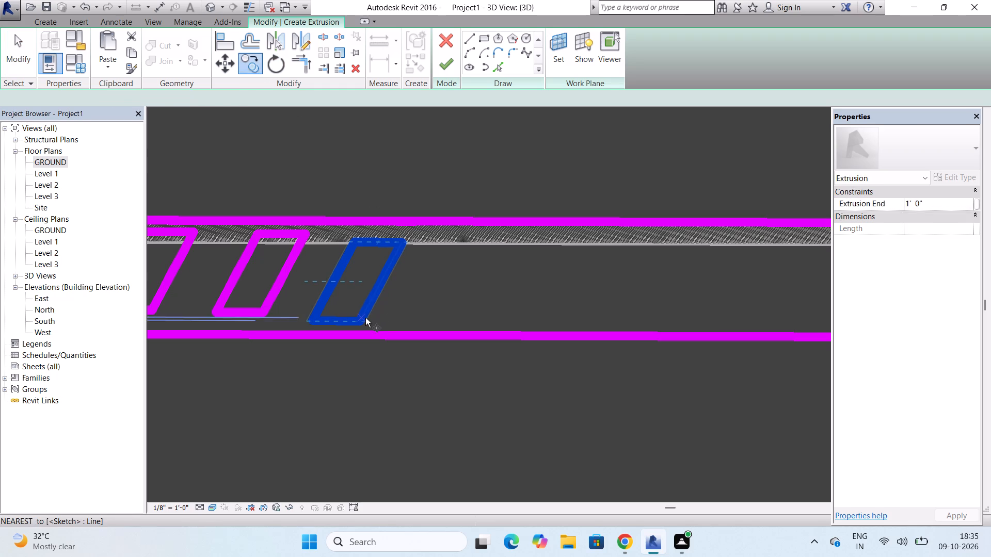
click(359, 321)
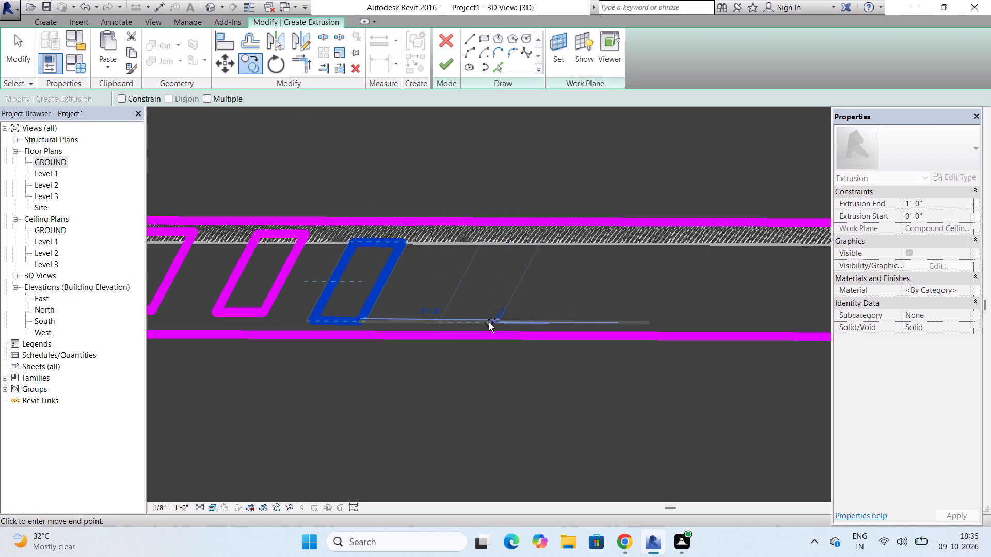
click(489, 323)
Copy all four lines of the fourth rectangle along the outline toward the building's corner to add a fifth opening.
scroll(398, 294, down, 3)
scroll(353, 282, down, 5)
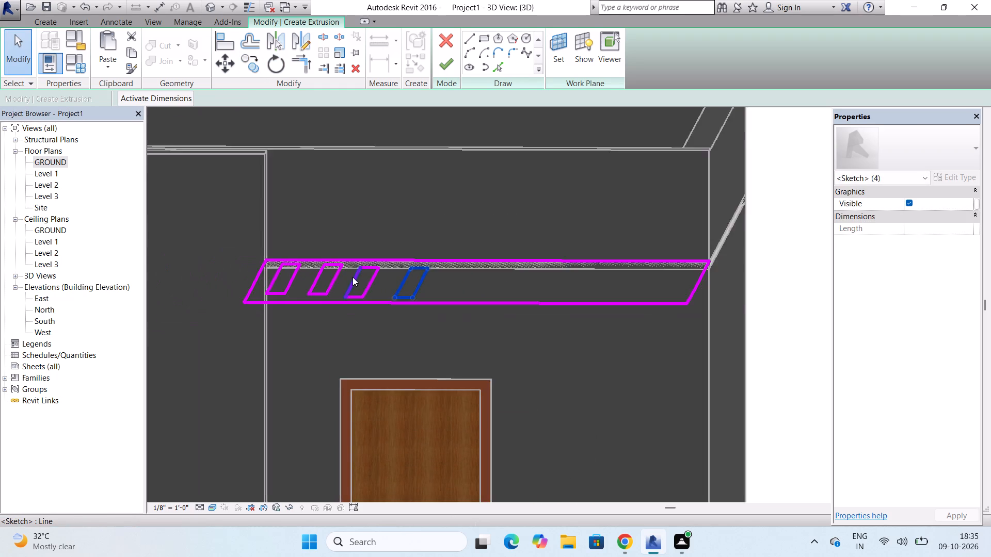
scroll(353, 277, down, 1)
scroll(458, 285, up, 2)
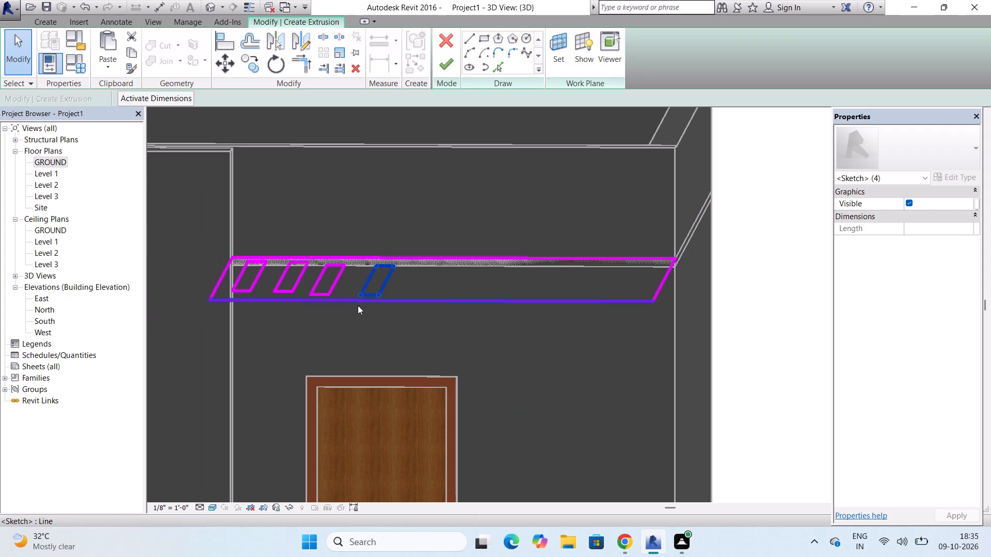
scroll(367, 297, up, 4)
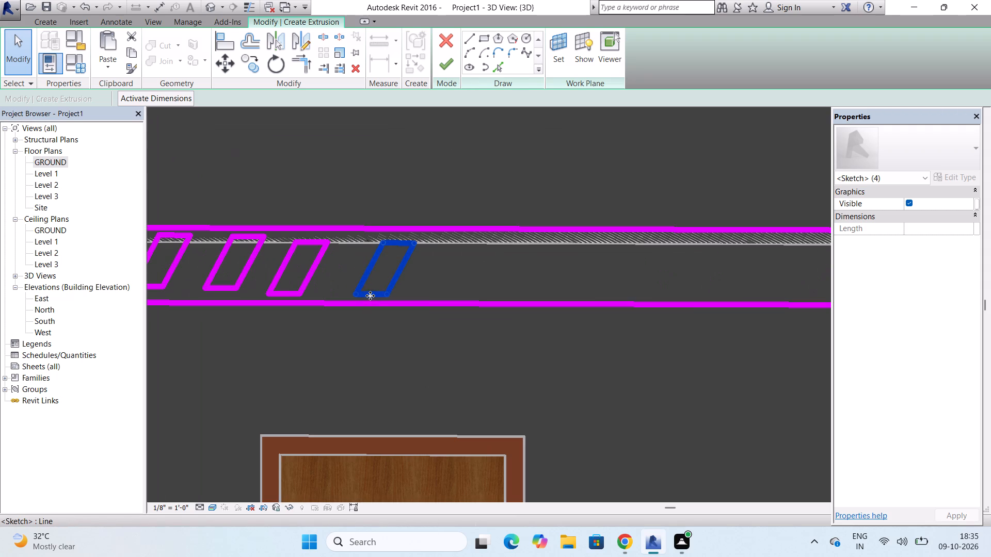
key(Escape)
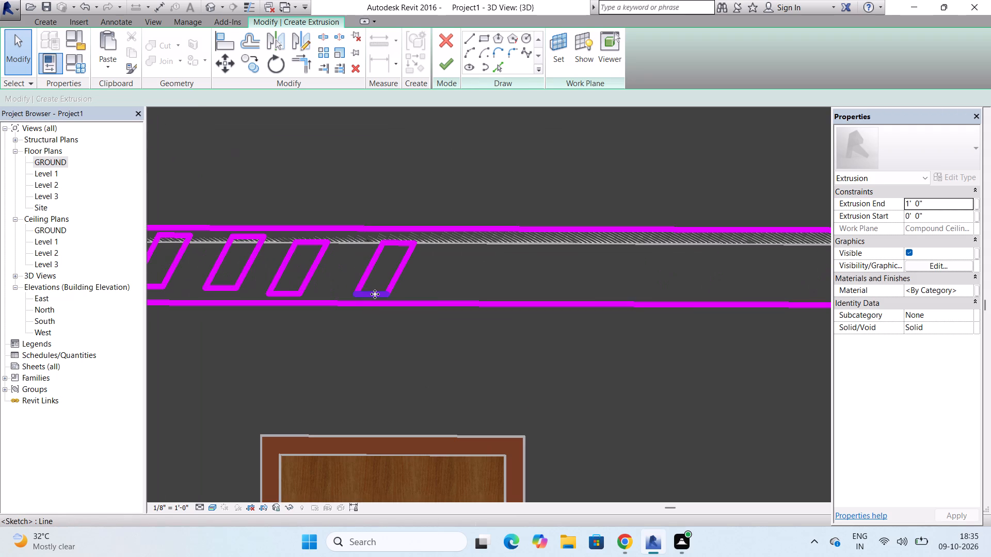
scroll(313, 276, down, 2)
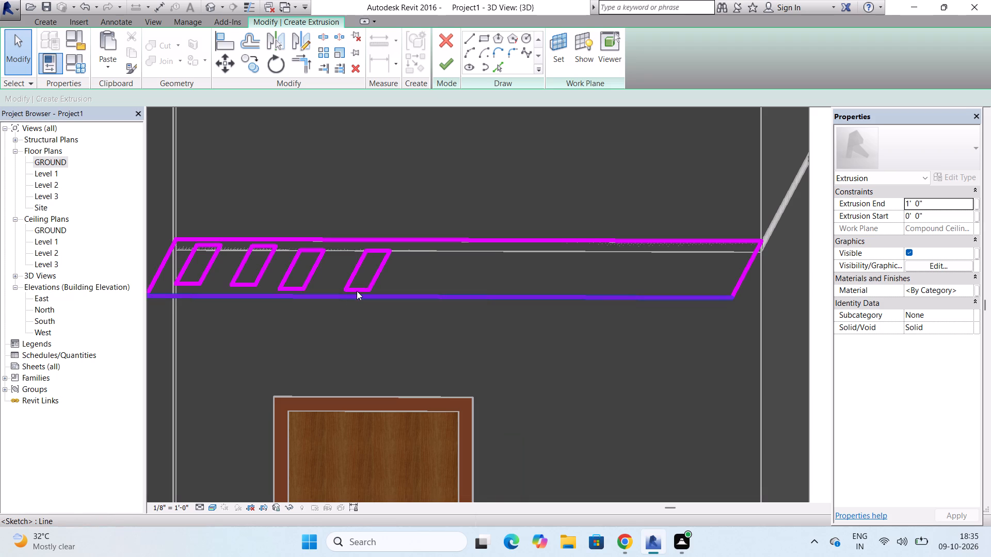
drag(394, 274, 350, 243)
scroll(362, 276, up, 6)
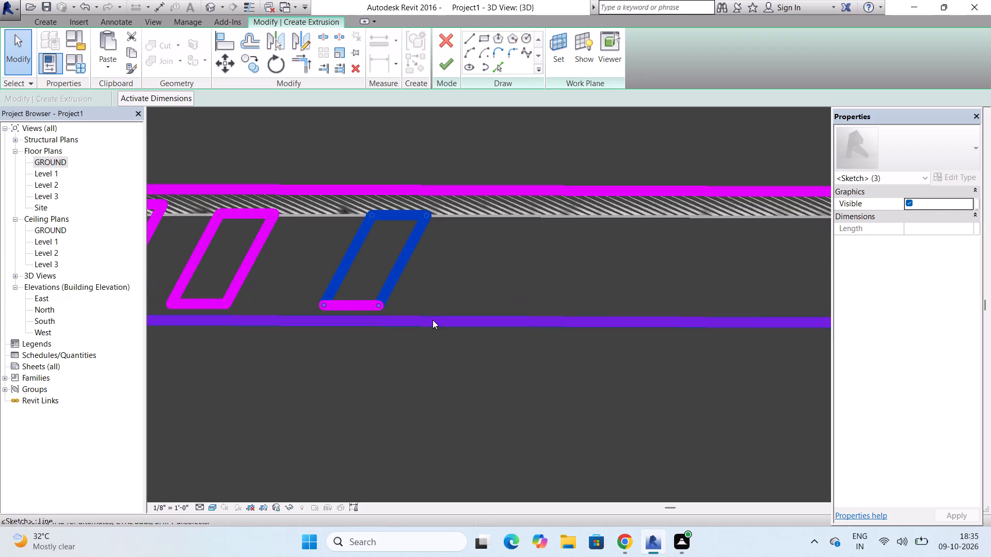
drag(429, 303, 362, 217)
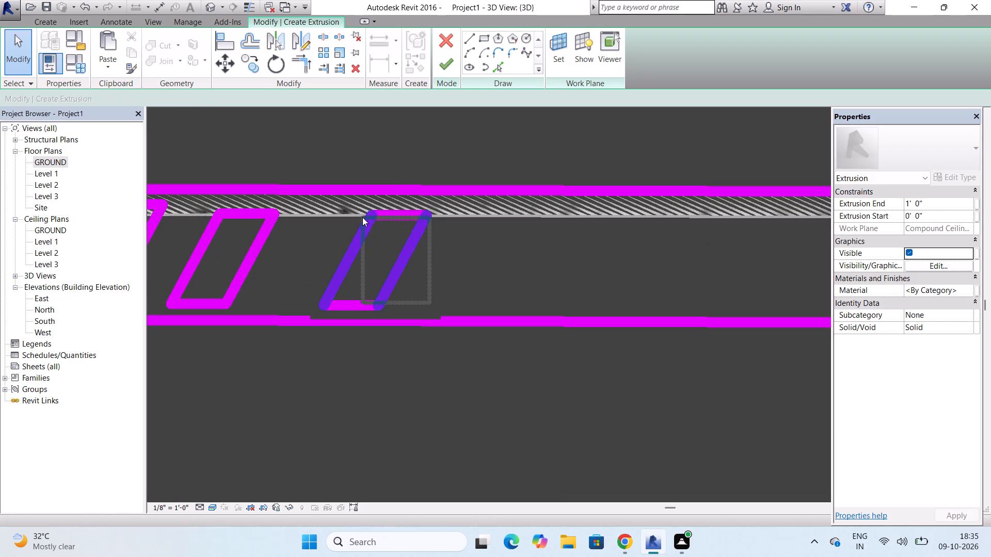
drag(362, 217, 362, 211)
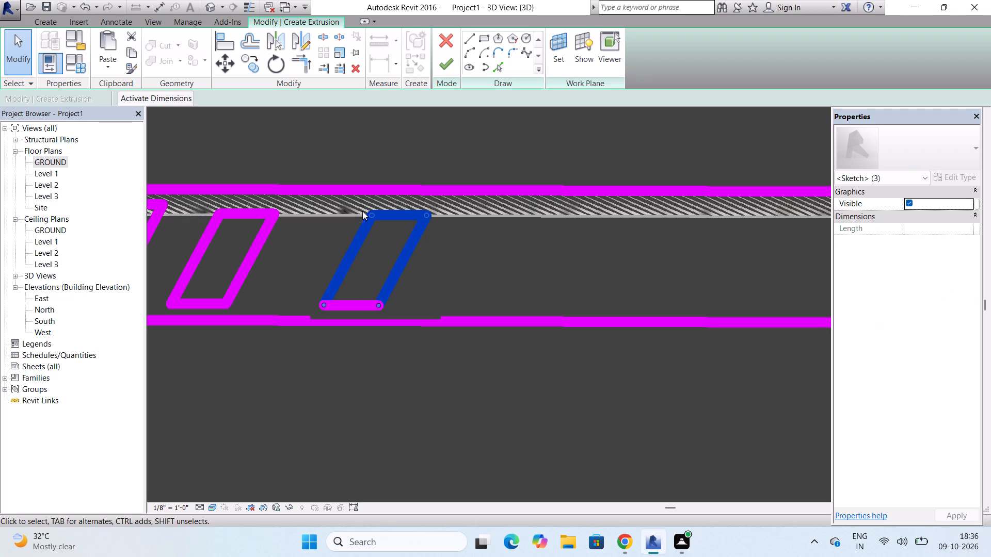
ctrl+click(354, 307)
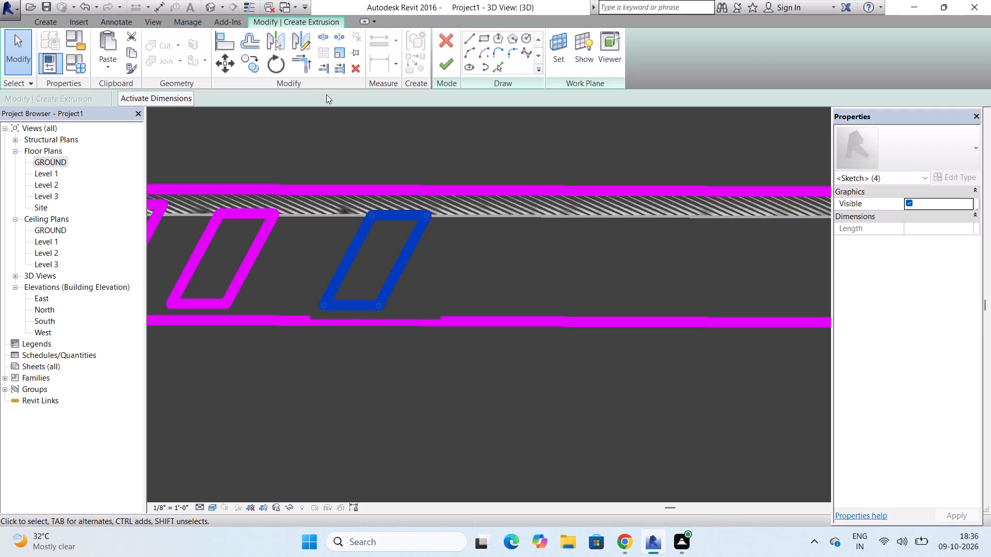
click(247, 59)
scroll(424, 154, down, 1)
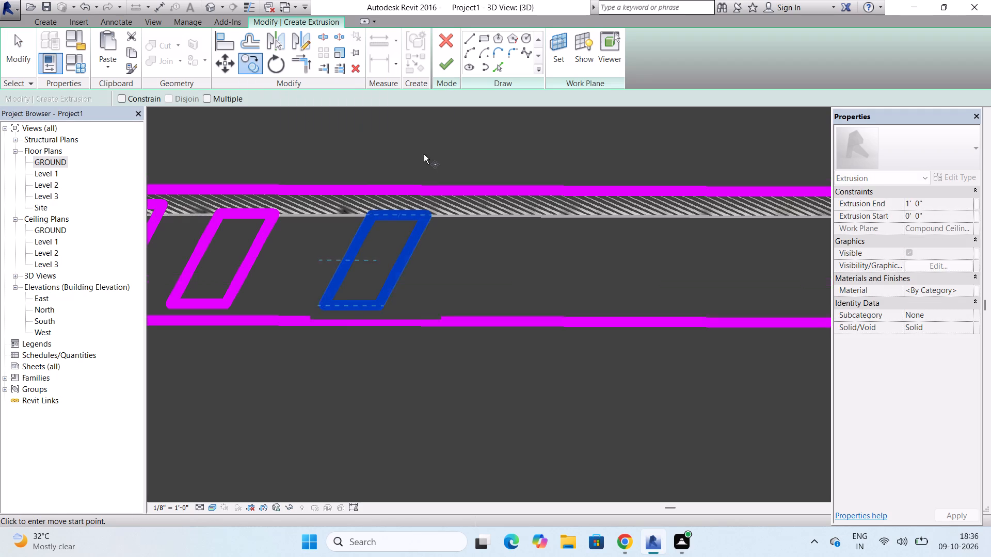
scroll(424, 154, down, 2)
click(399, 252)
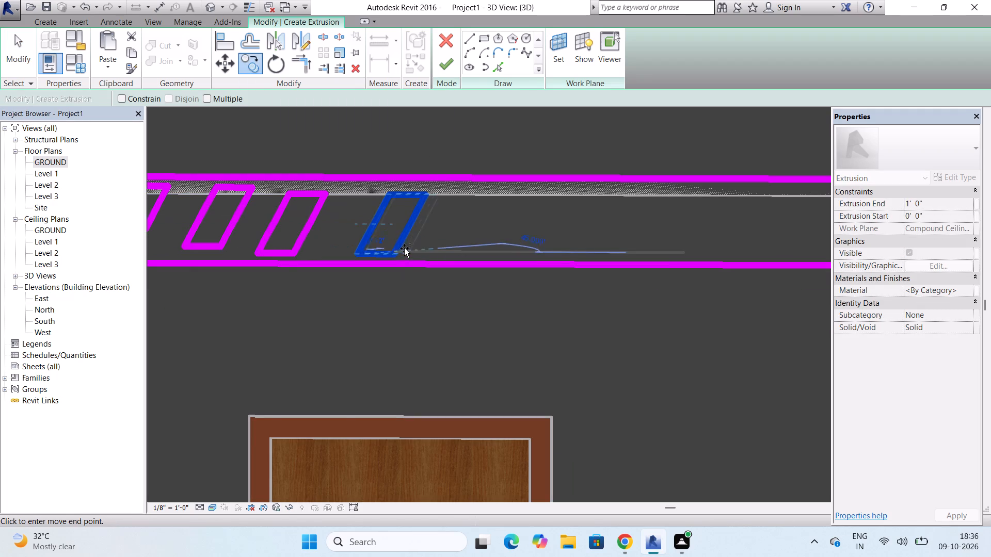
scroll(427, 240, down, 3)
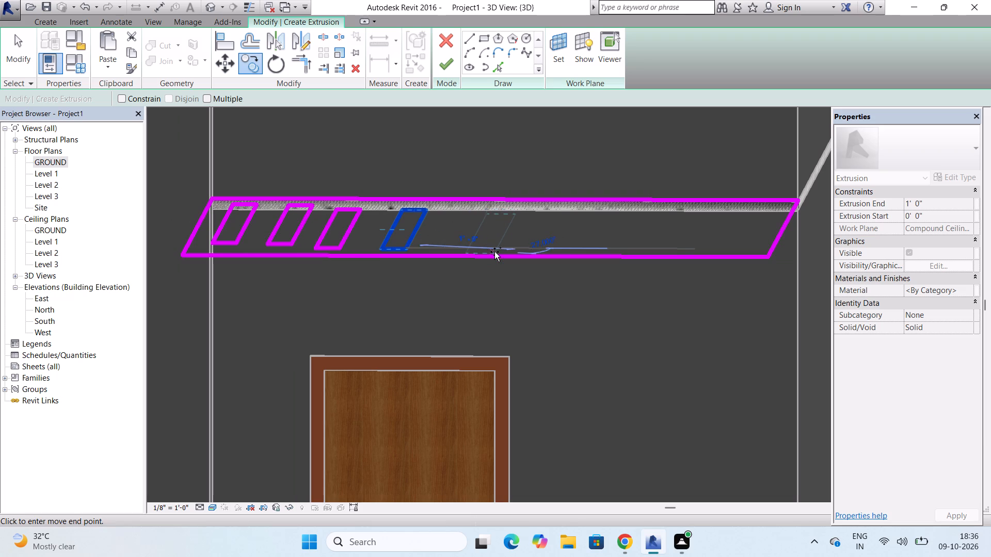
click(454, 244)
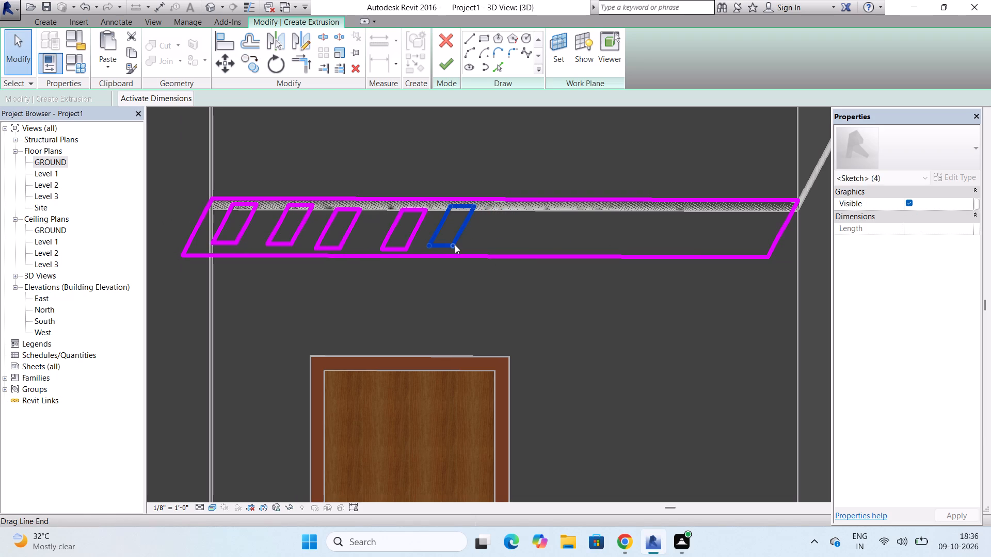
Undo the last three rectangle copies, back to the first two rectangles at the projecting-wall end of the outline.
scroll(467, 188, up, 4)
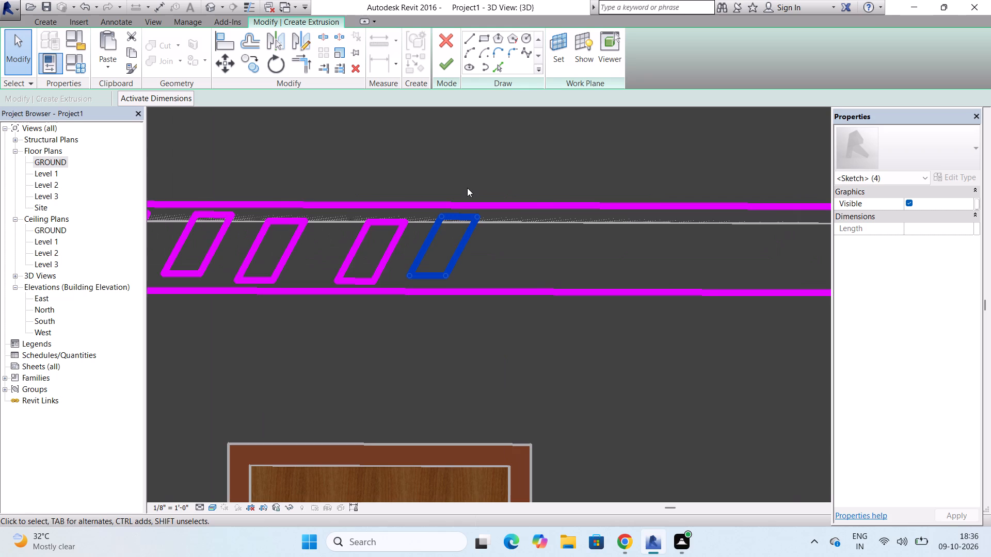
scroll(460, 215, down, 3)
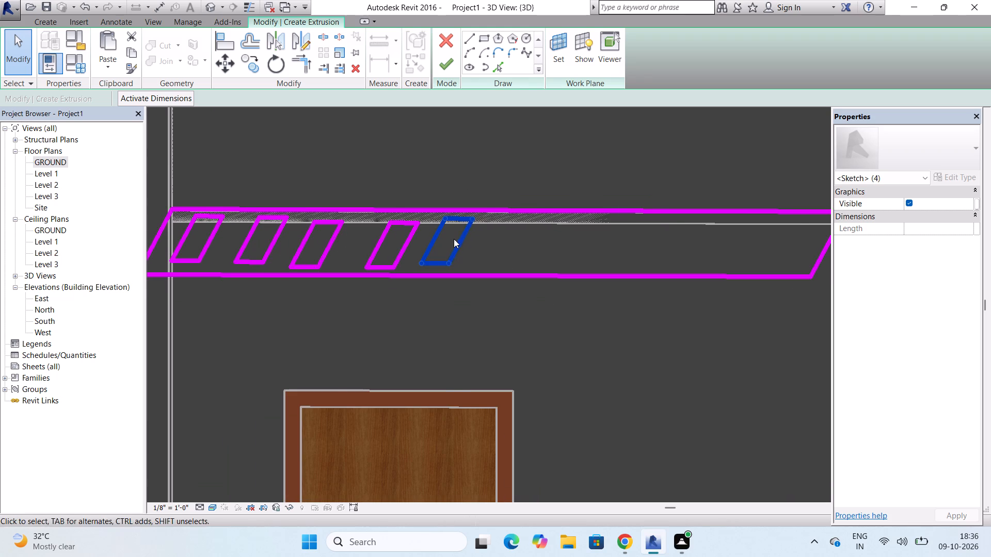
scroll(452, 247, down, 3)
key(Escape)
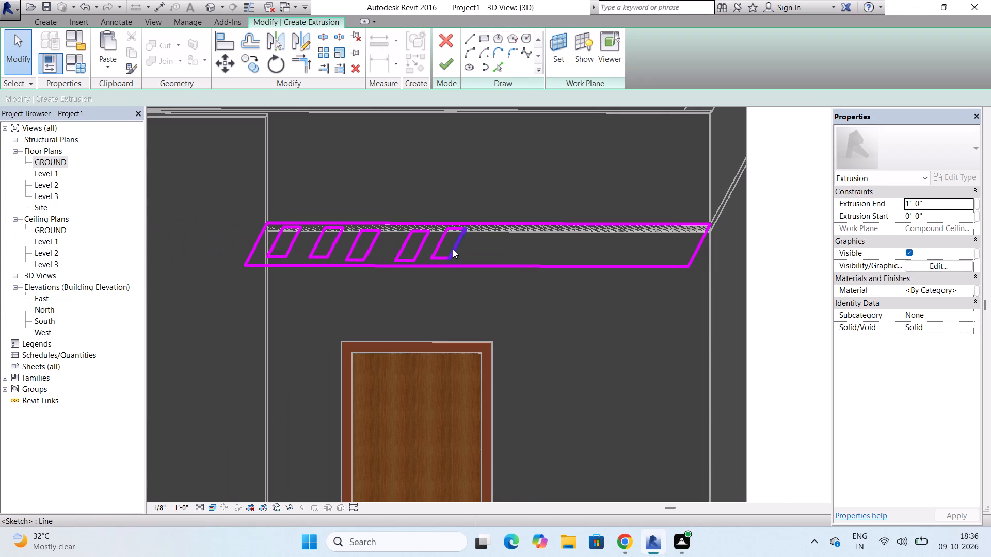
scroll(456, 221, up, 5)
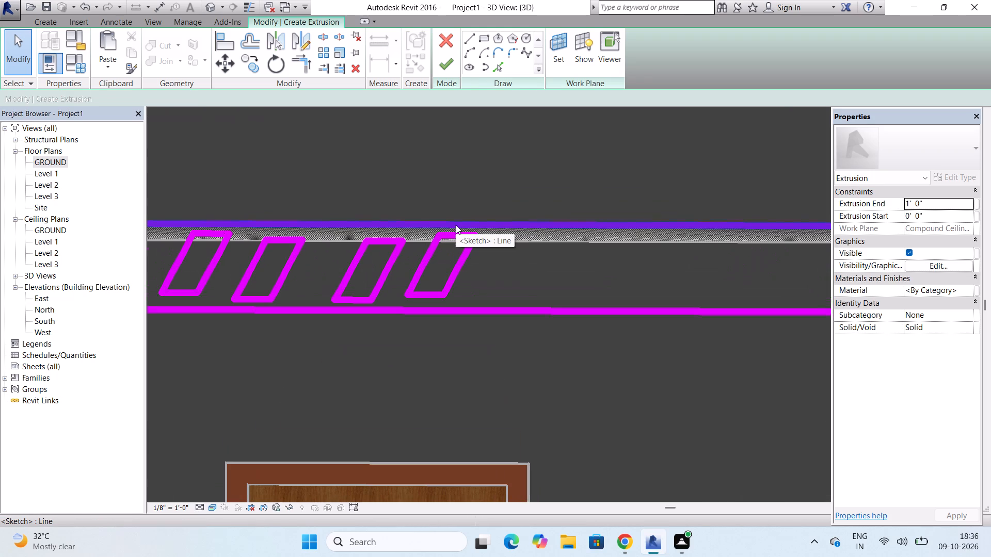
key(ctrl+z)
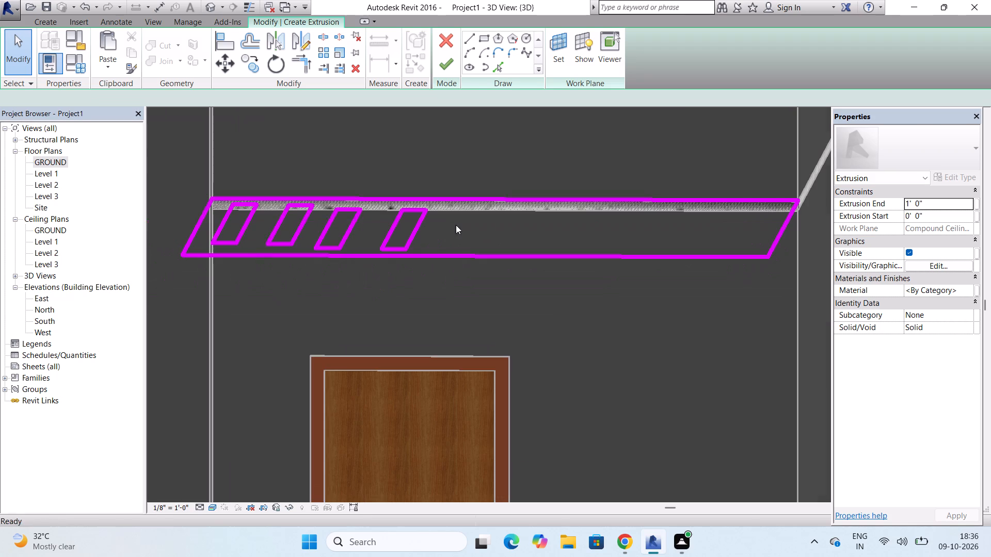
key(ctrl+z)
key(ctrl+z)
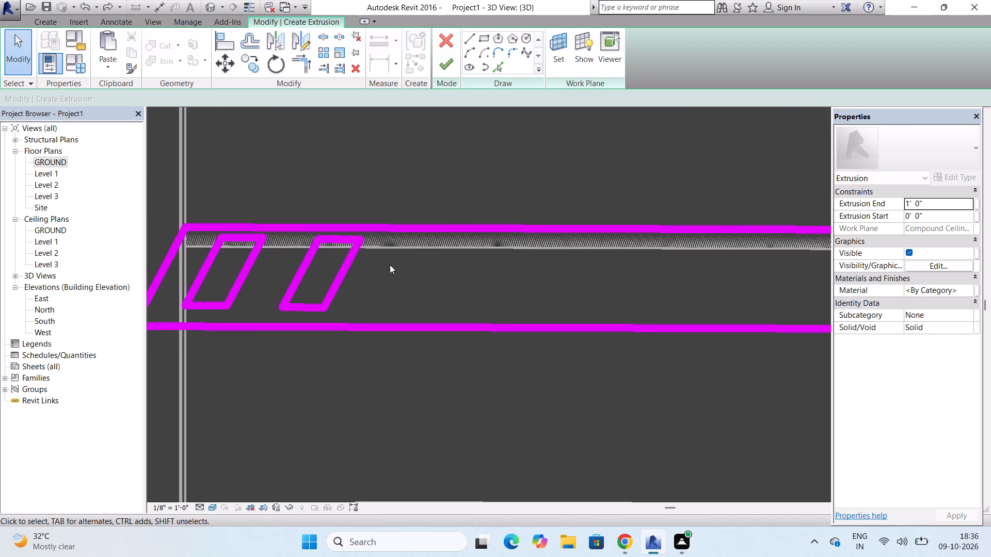
Copy all four lines of the second rectangle along the outline toward the building's corner, leaving a gap for a third opening.
drag(379, 288, 296, 281)
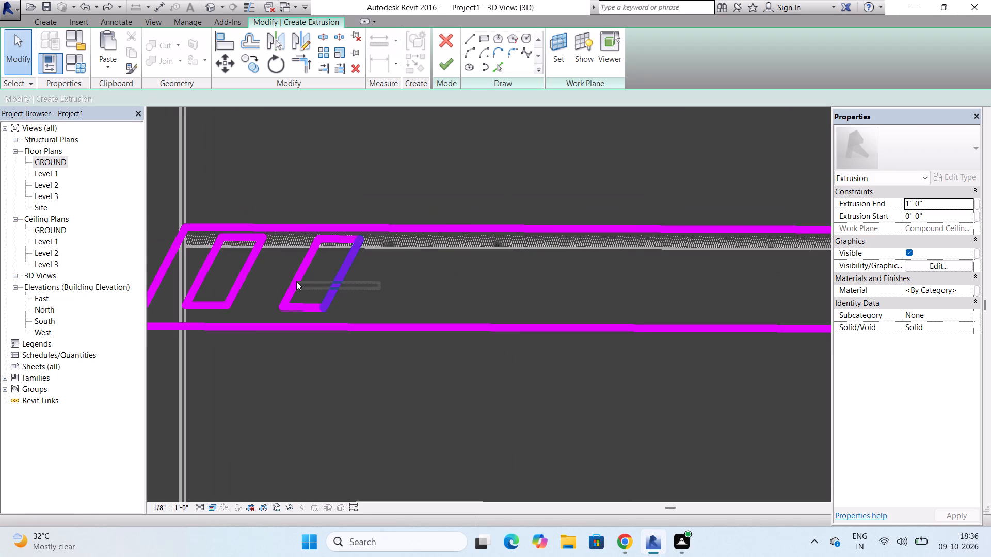
drag(296, 281, 288, 278)
scroll(313, 295, up, 4)
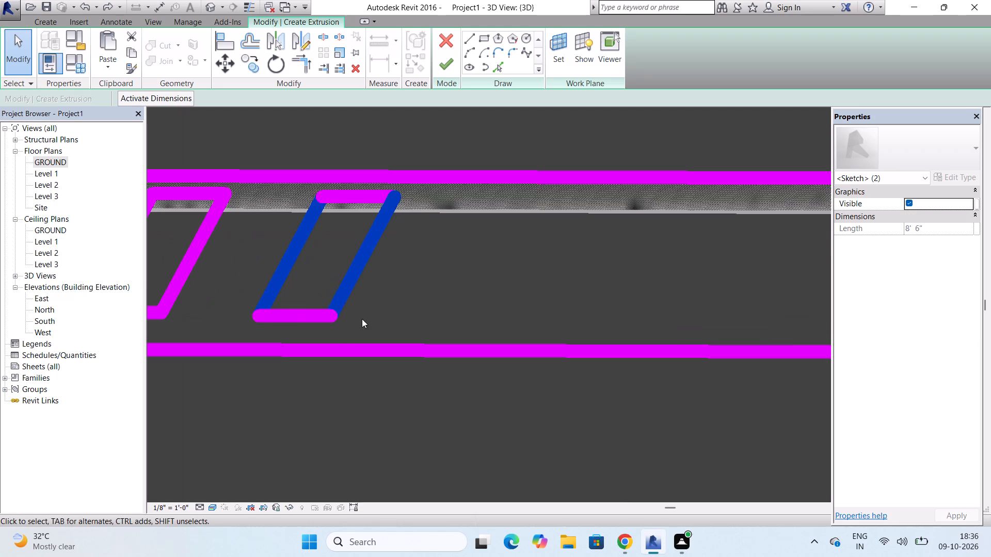
drag(363, 317, 294, 298)
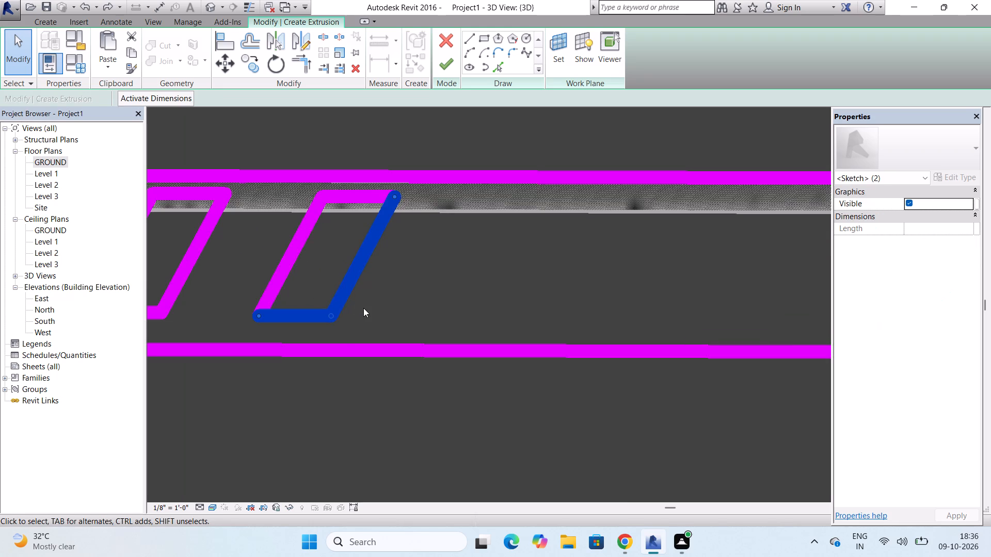
ctrl+drag(405, 306, 295, 201)
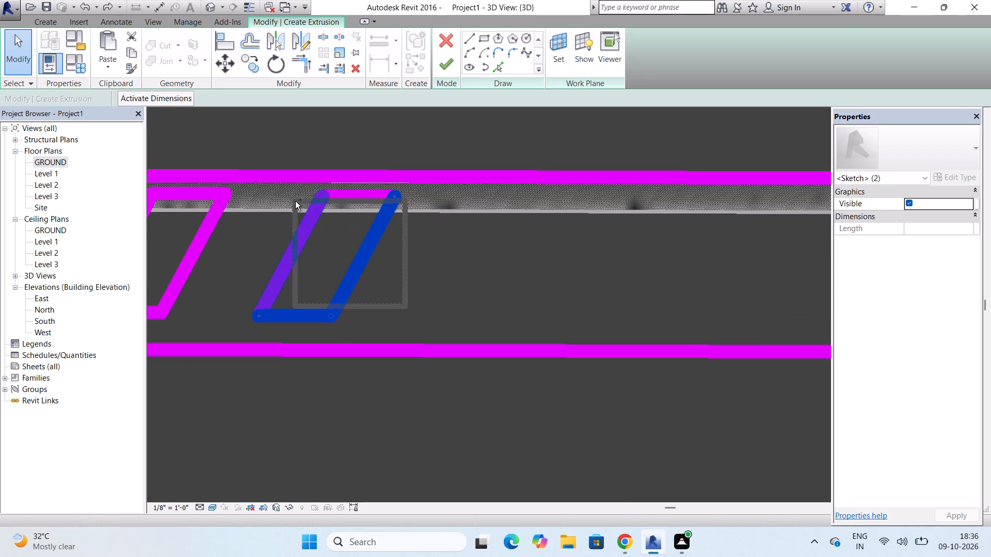
ctrl+drag(295, 201, 253, 194)
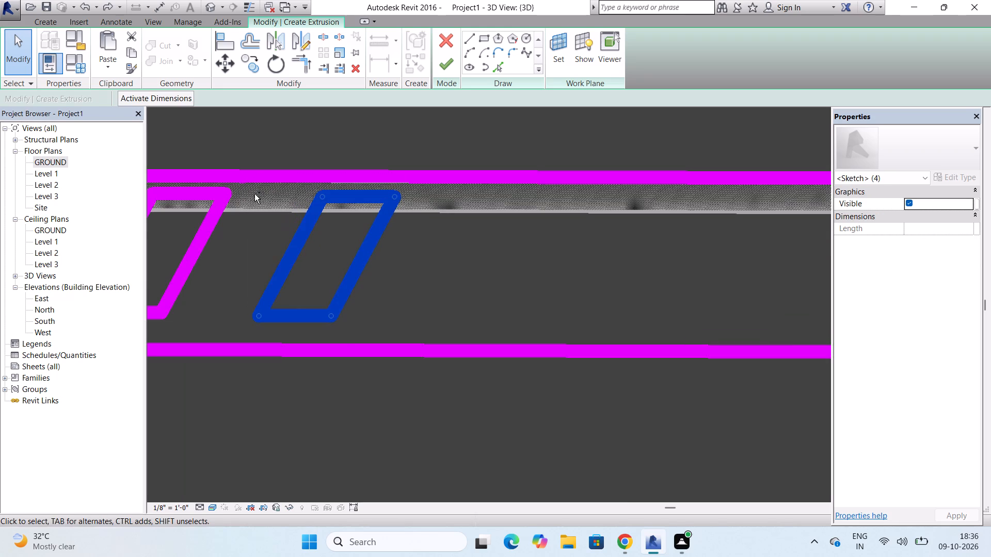
click(252, 59)
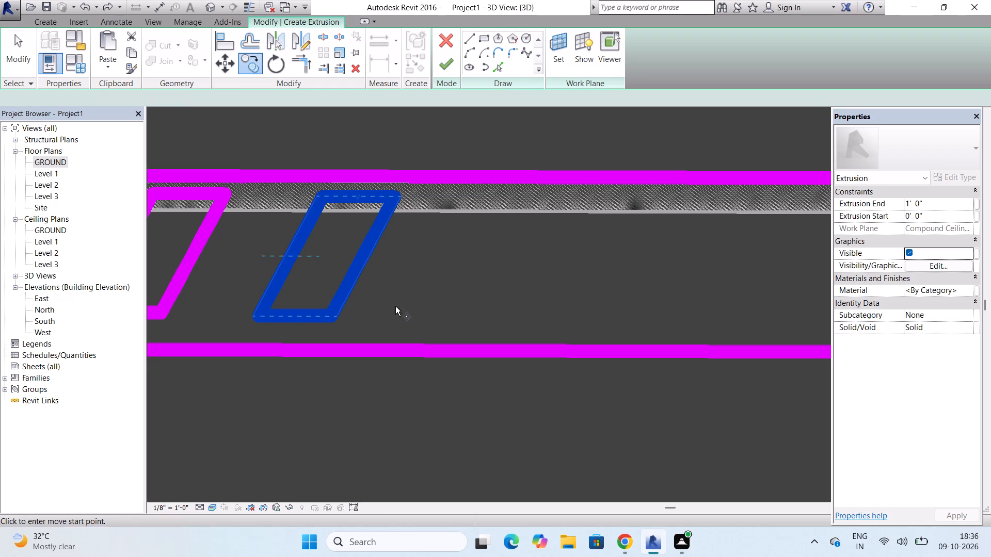
click(333, 315)
scroll(329, 314, down, 5)
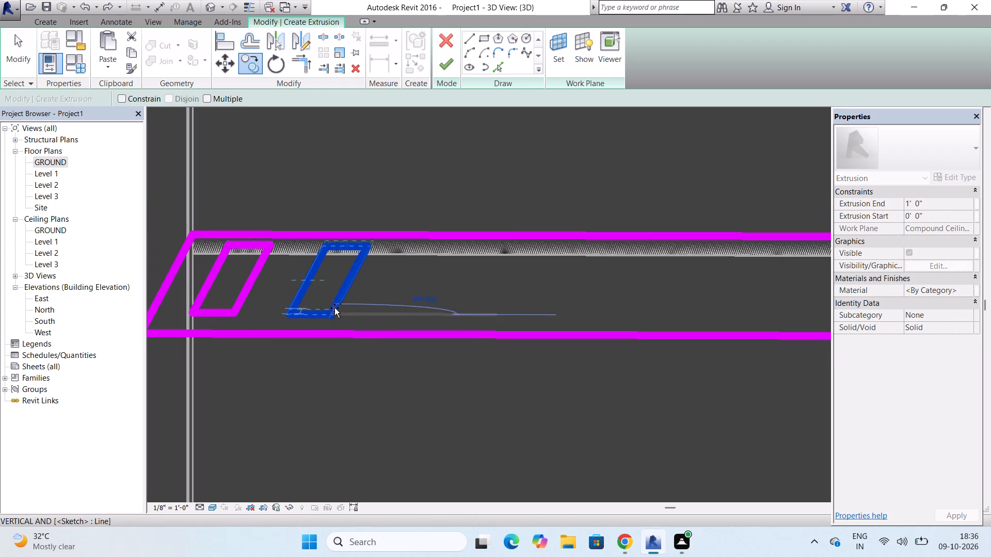
click(430, 315)
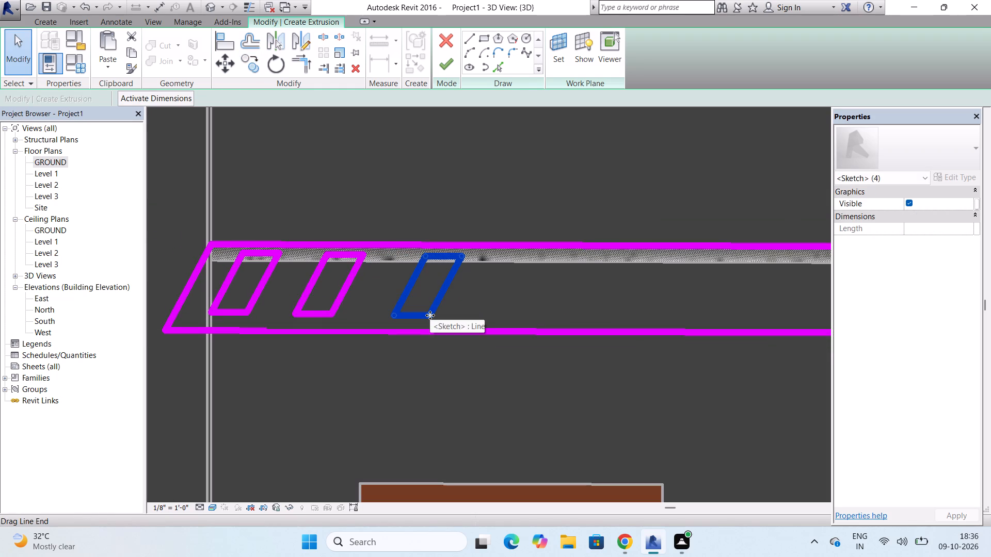
Copy the newest rectangle twice more in succession along the outline at similar spacing, making a row of five openings.
click(249, 71)
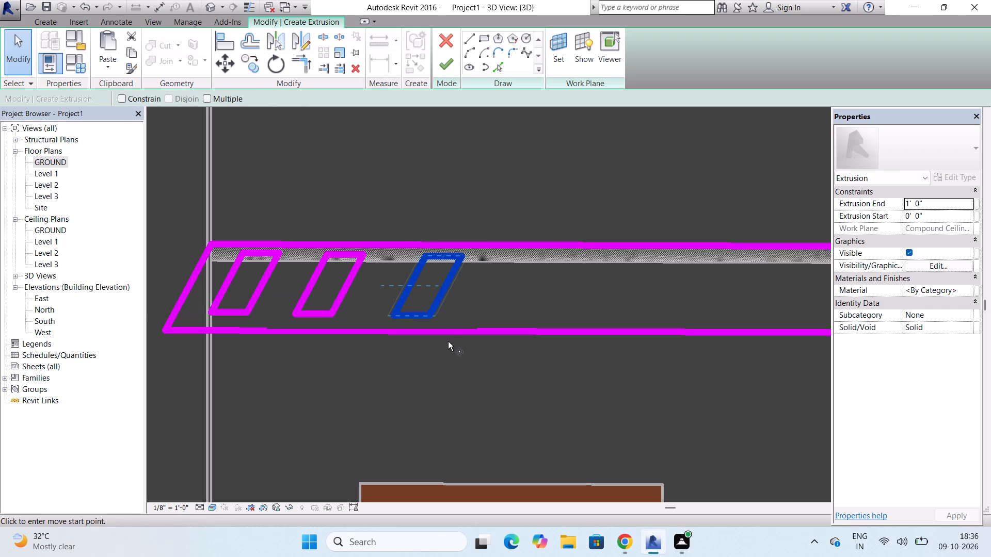
click(428, 317)
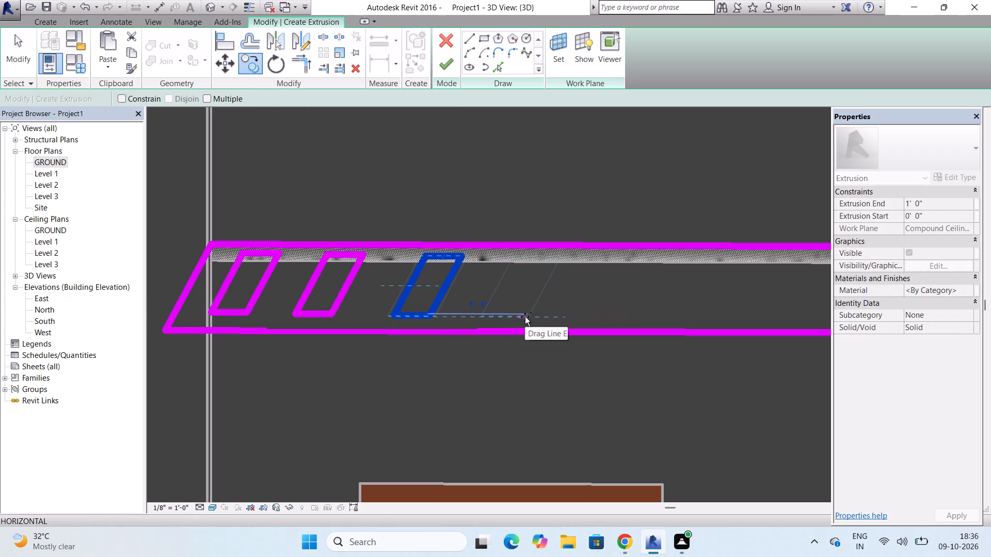
click(530, 317)
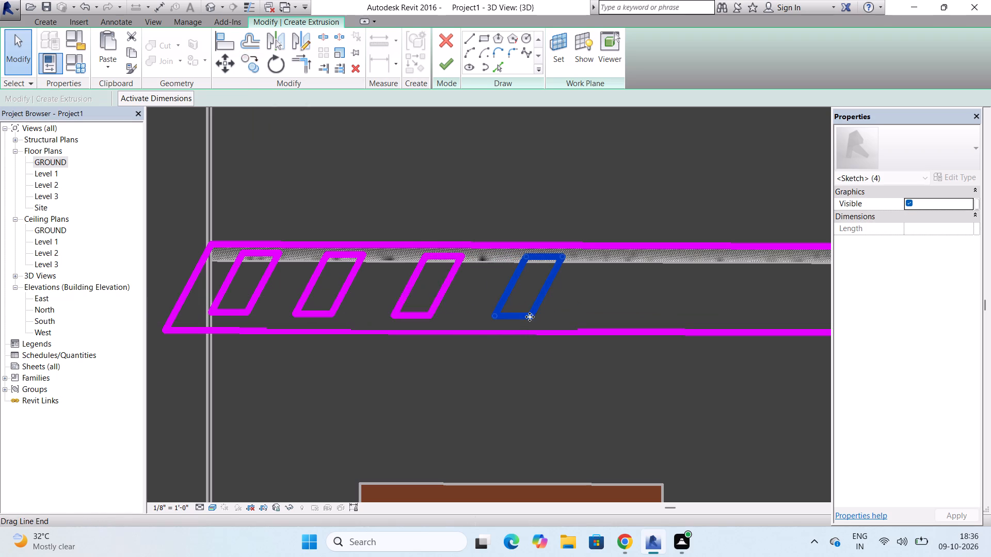
scroll(530, 317, down, 2)
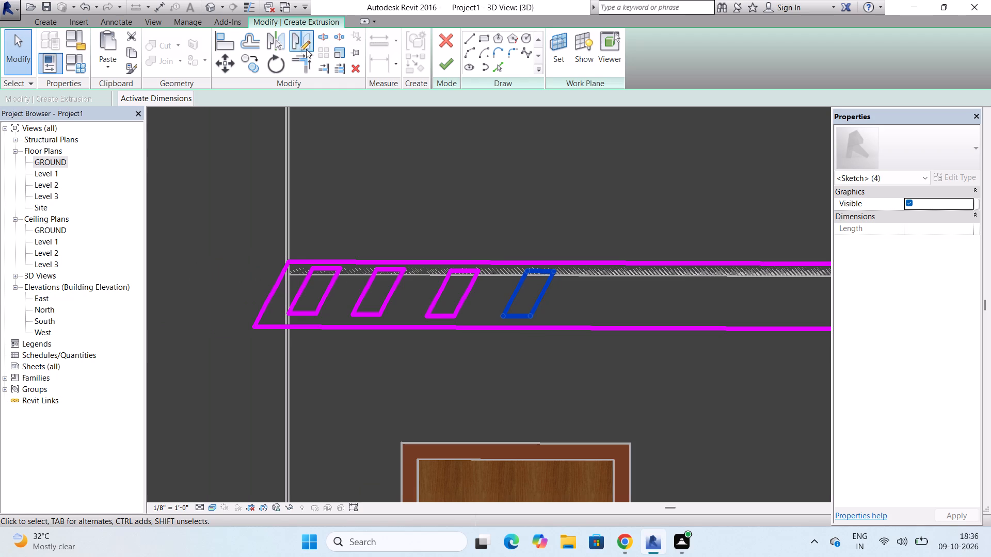
click(254, 59)
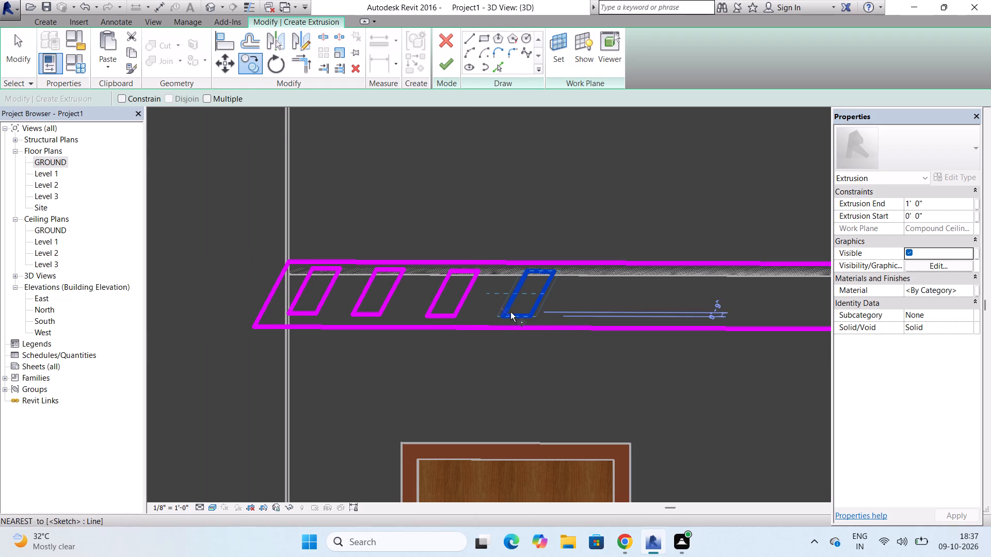
click(531, 315)
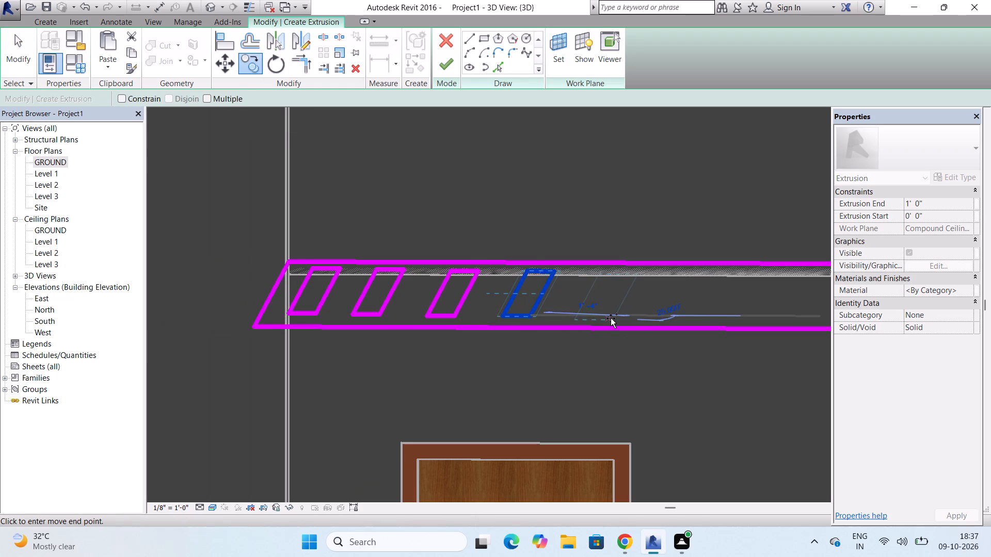
scroll(611, 318, up, 5)
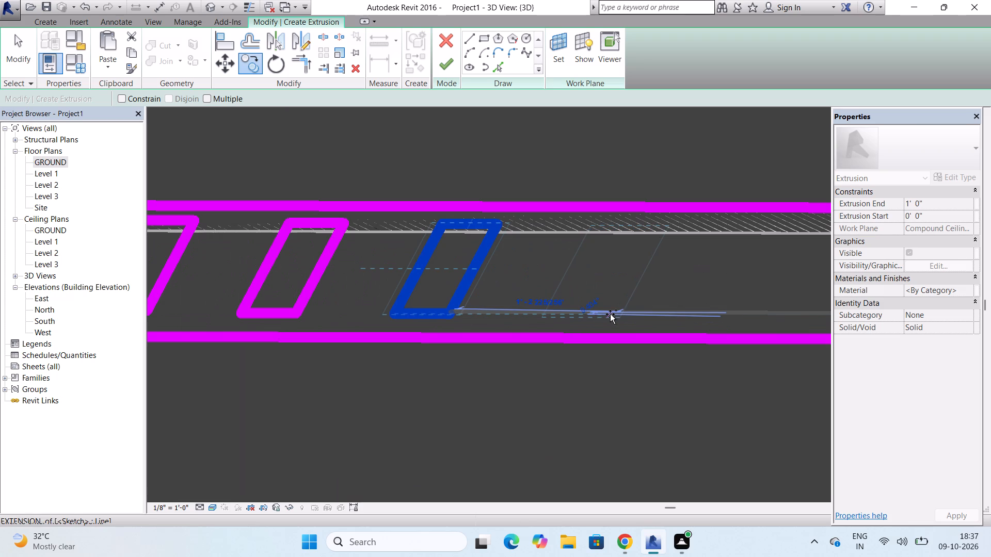
click(610, 314)
scroll(610, 314, down, 7)
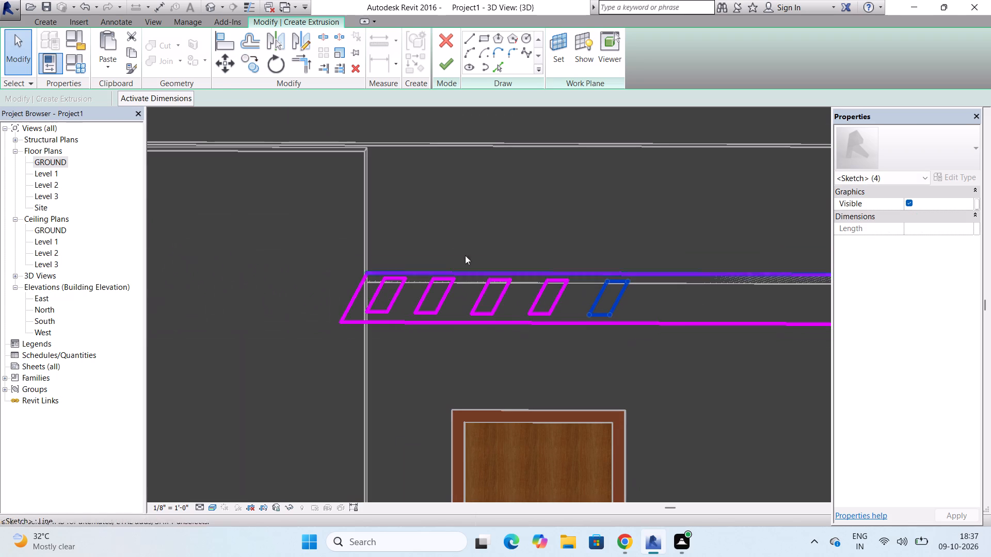
Copy all four lines of the fifth rectangle along the outline toward the building's corner to add a sixth opening at similar spacing.
click(250, 54)
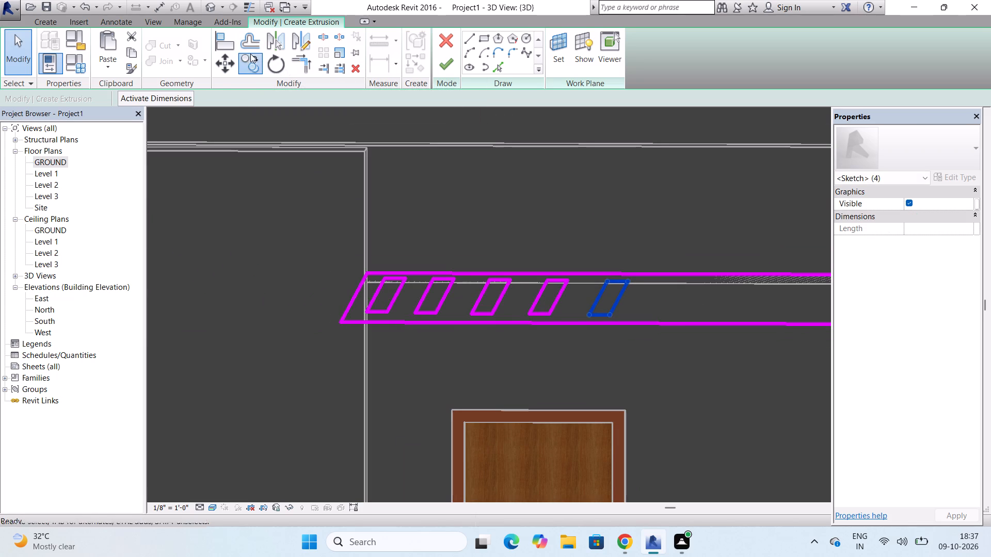
scroll(233, 138, down, 3)
scroll(526, 249, up, 5)
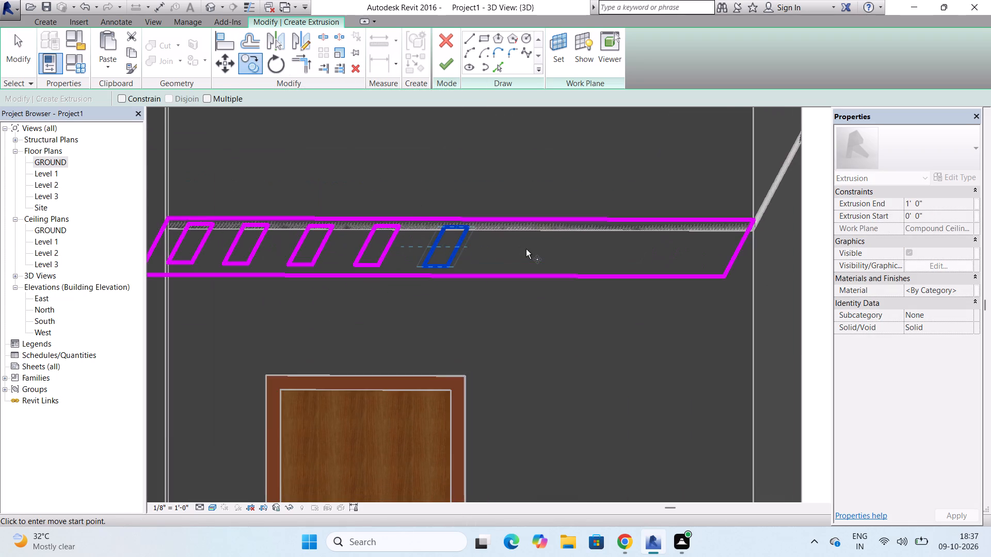
scroll(526, 249, up, 4)
click(367, 281)
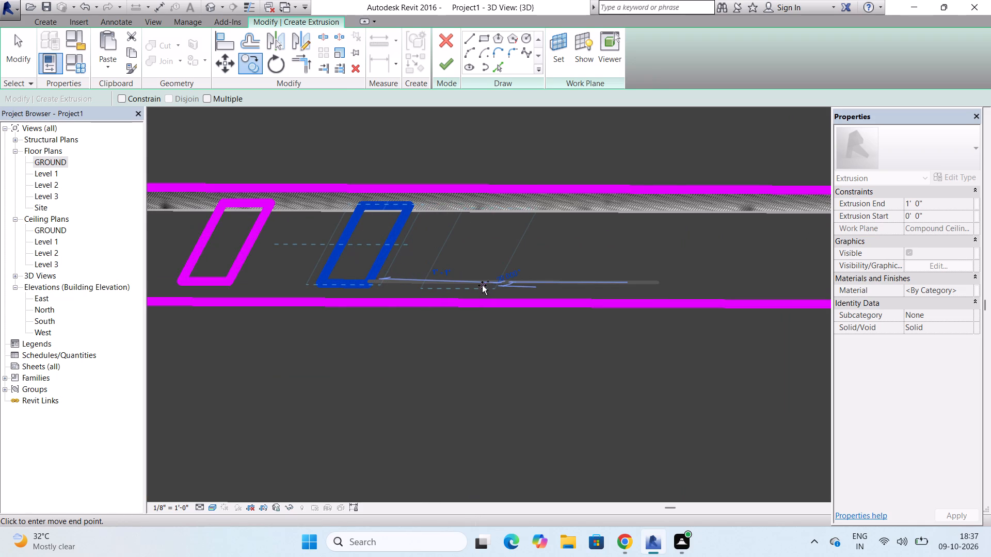
click(489, 285)
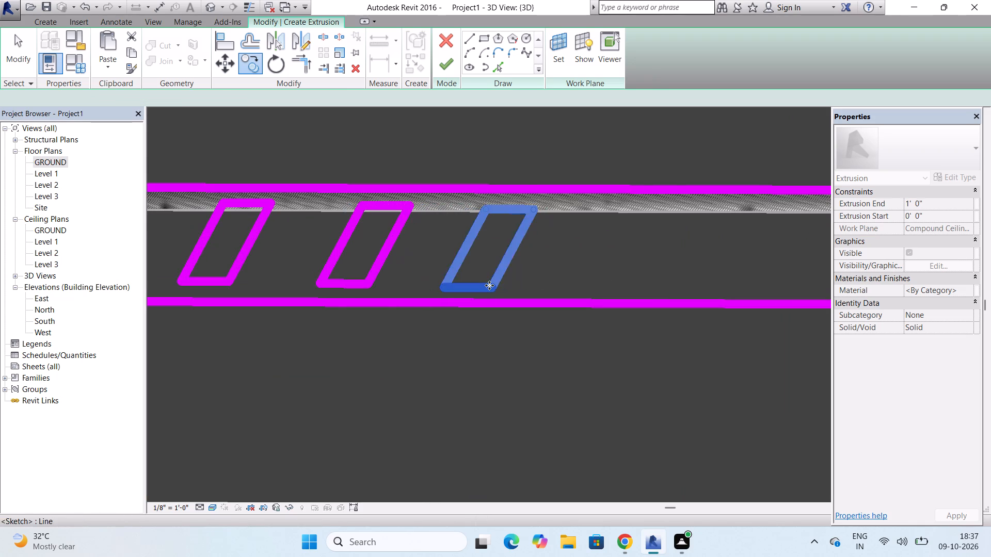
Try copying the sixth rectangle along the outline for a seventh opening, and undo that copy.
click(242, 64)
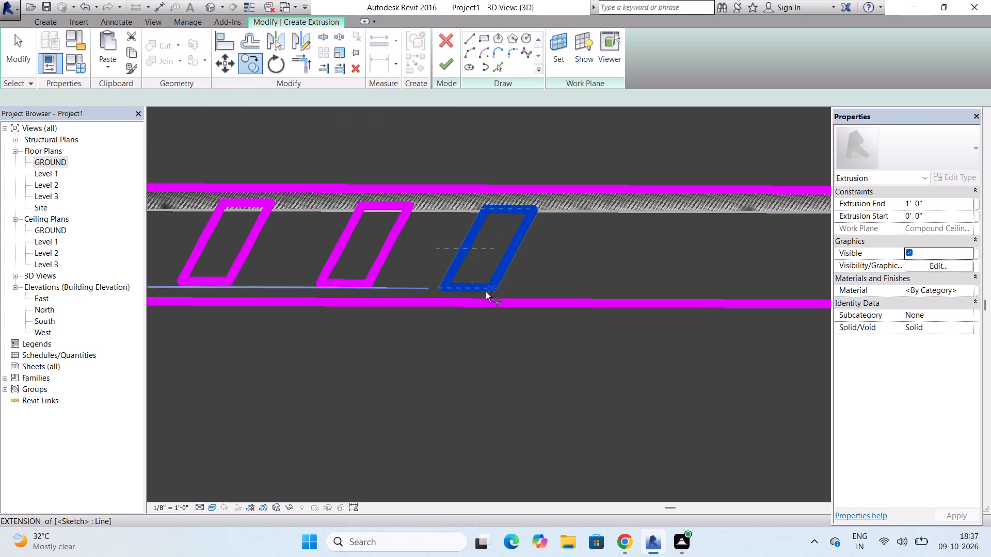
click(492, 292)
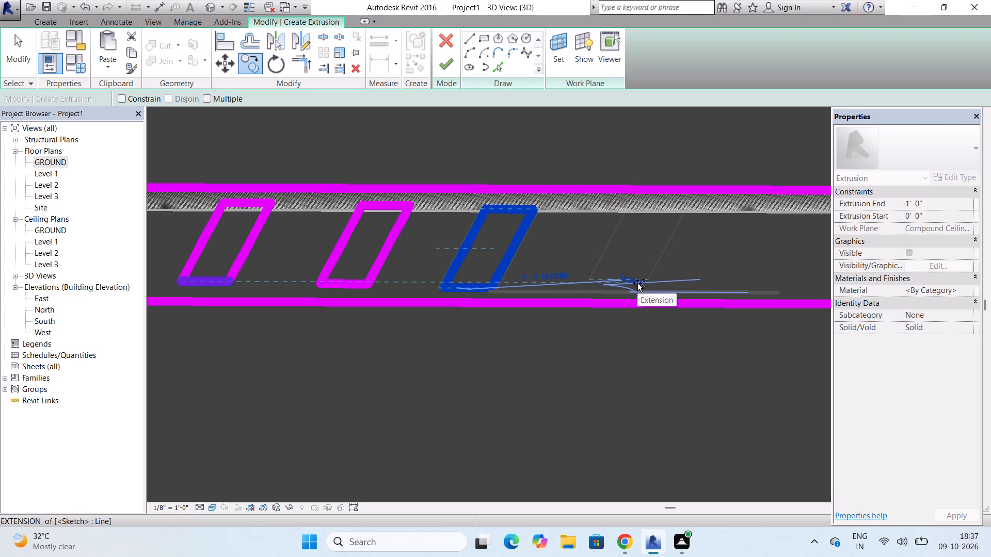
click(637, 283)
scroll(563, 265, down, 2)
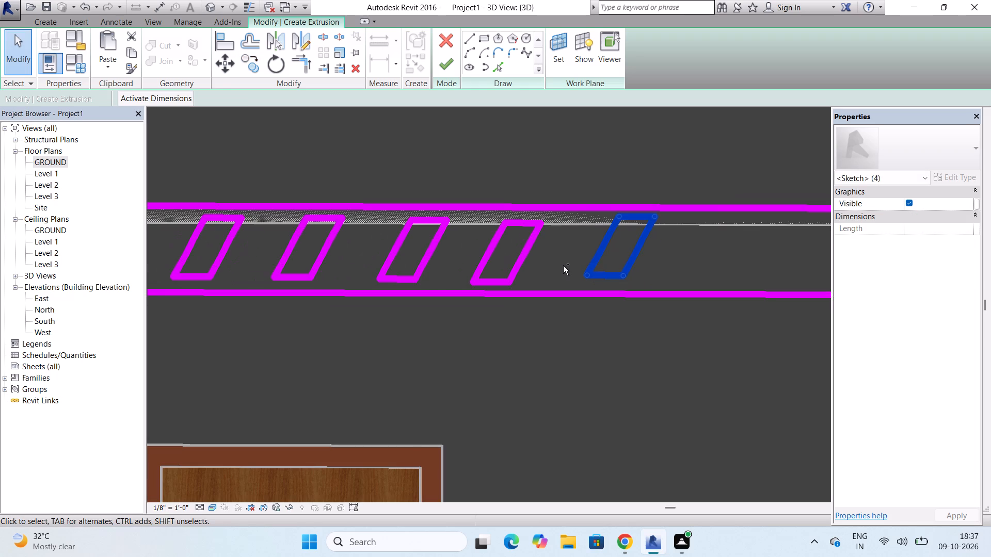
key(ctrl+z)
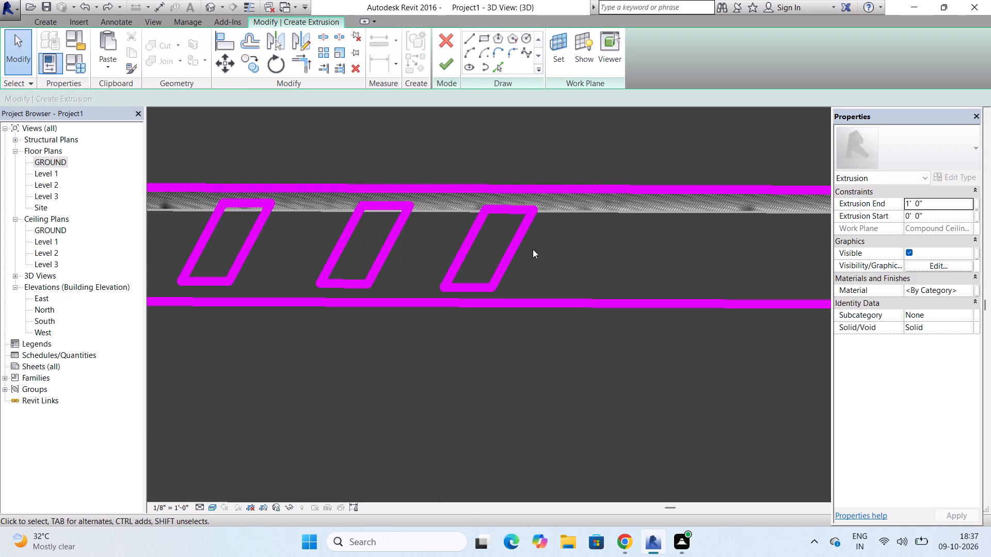
Copy all four lines of the sixth rectangle horizontally along the outline to add a seventh opening at similar spacing.
scroll(531, 242, down, 6)
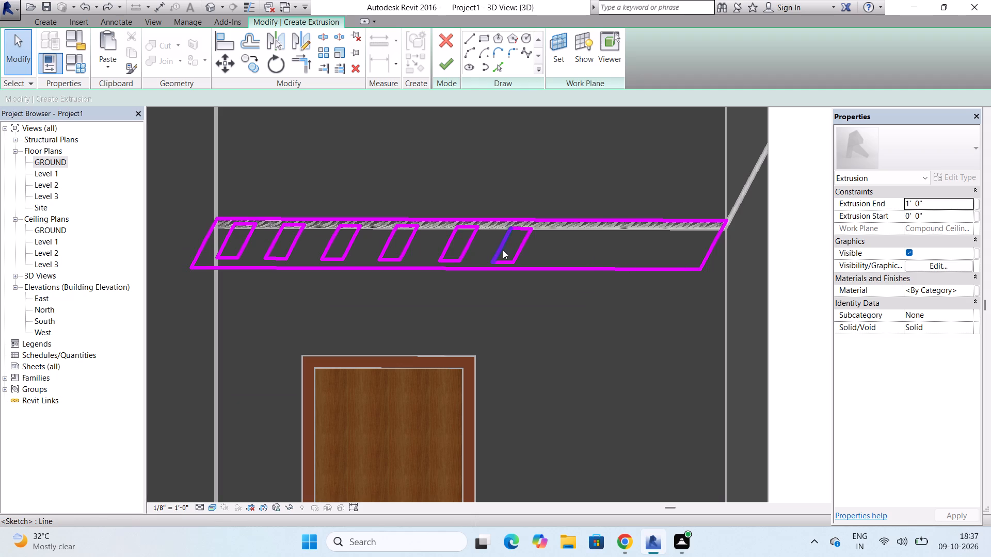
scroll(499, 252, up, 10)
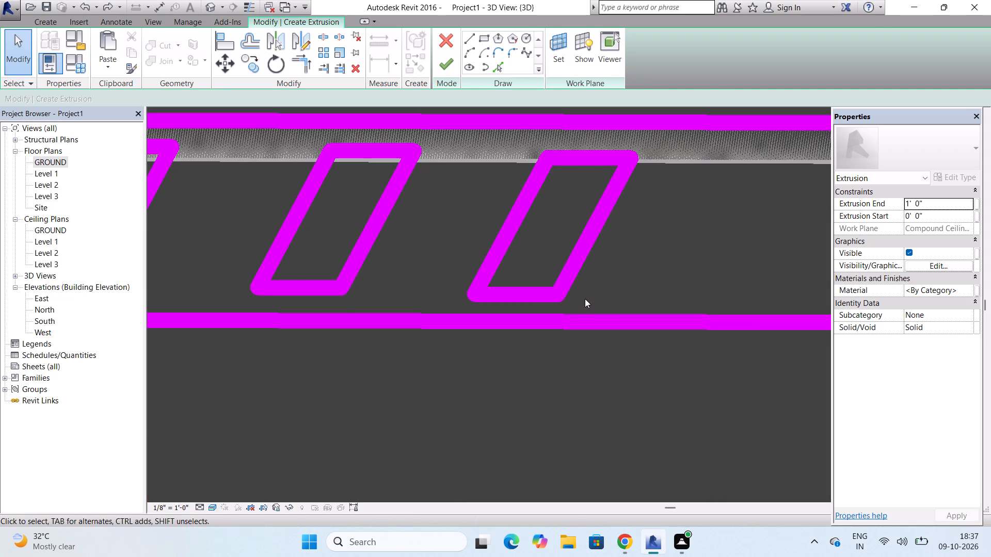
drag(585, 299, 481, 209)
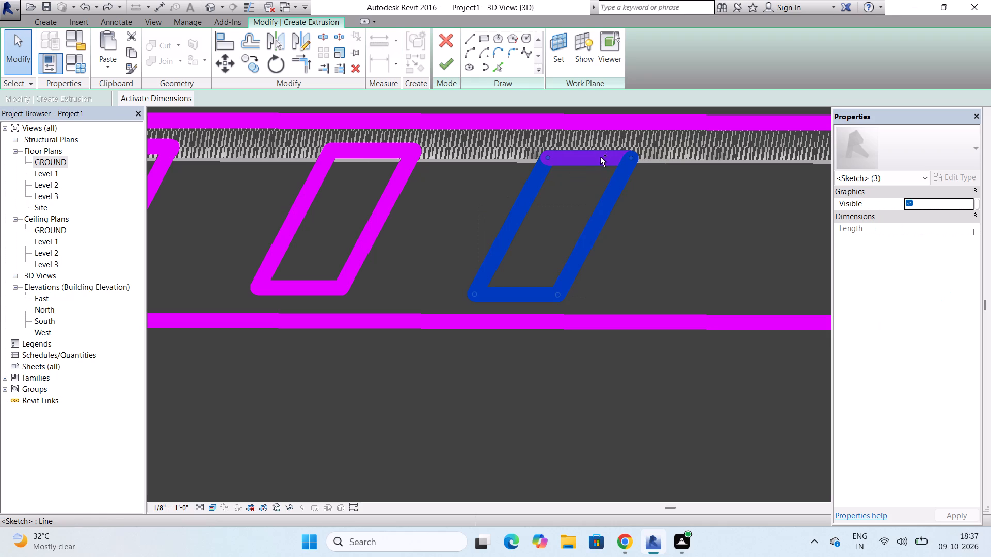
ctrl+click(602, 155)
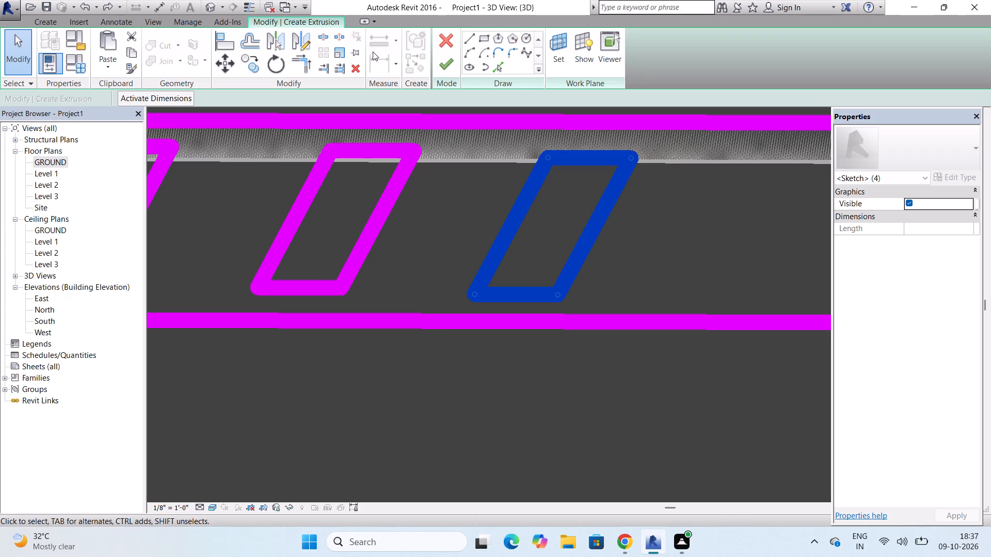
click(250, 66)
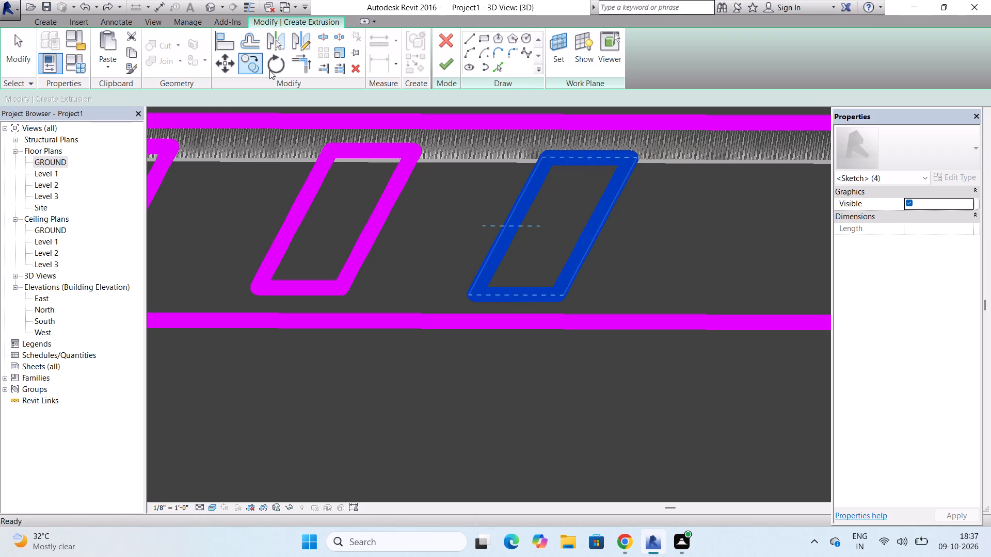
scroll(523, 185, down, 6)
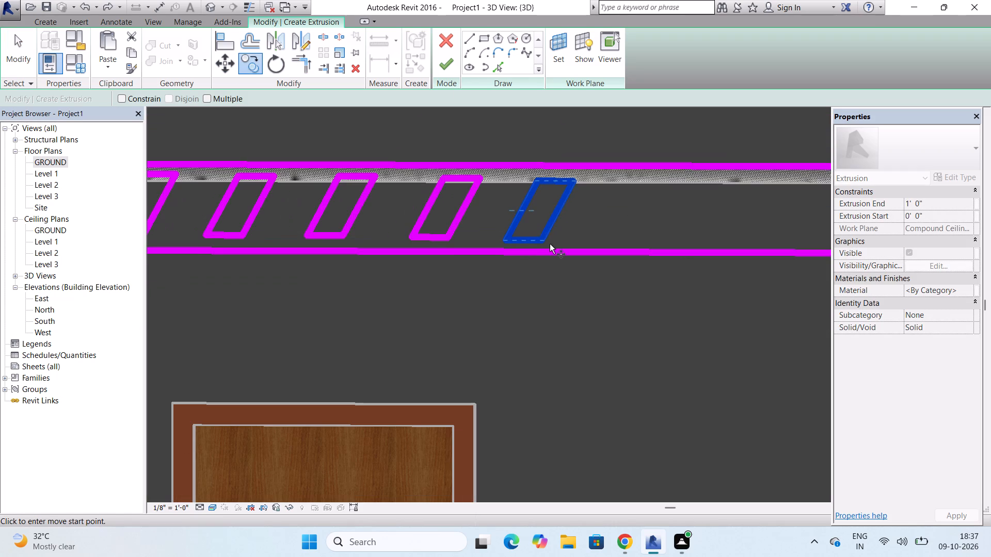
click(540, 240)
scroll(540, 240, down, 3)
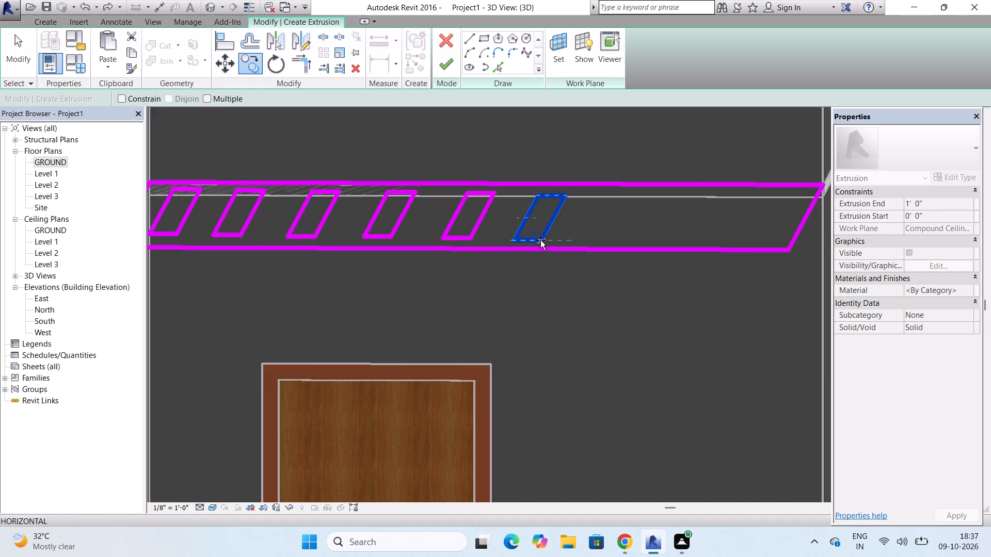
scroll(608, 239, up, 5)
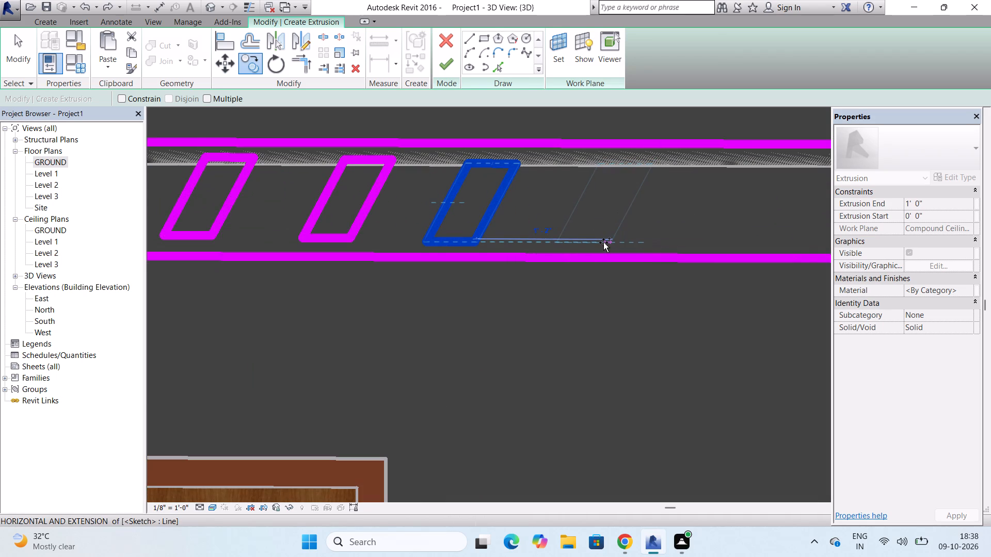
click(603, 242)
Copy the newest rectangle twice more in succession toward the building's corner, making a row of nine openings in the outline.
scroll(603, 242, down, 3)
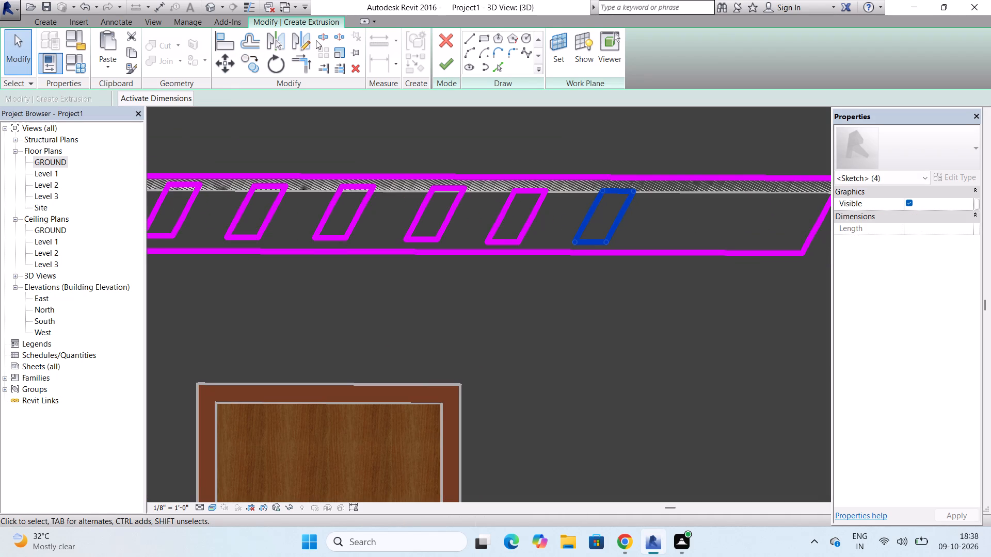
click(262, 69)
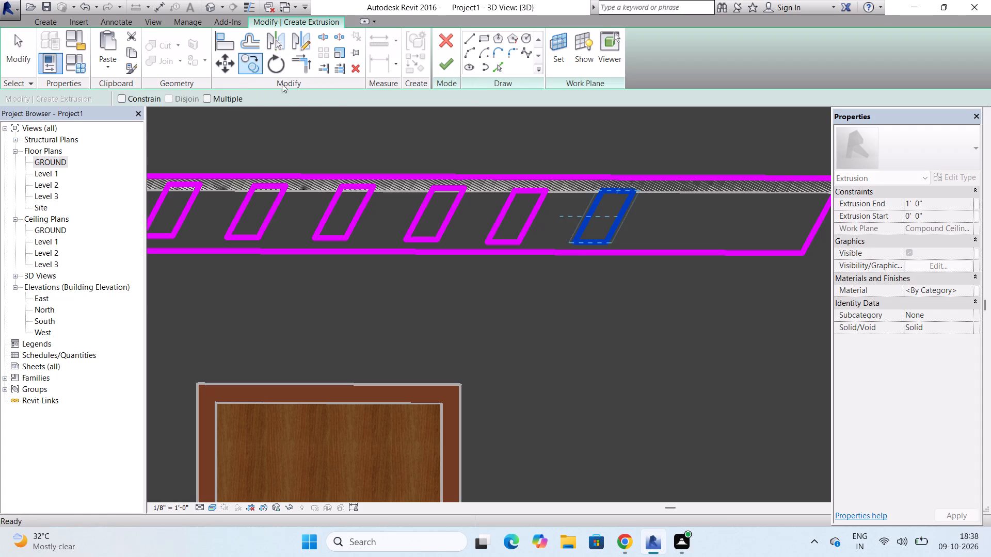
click(609, 244)
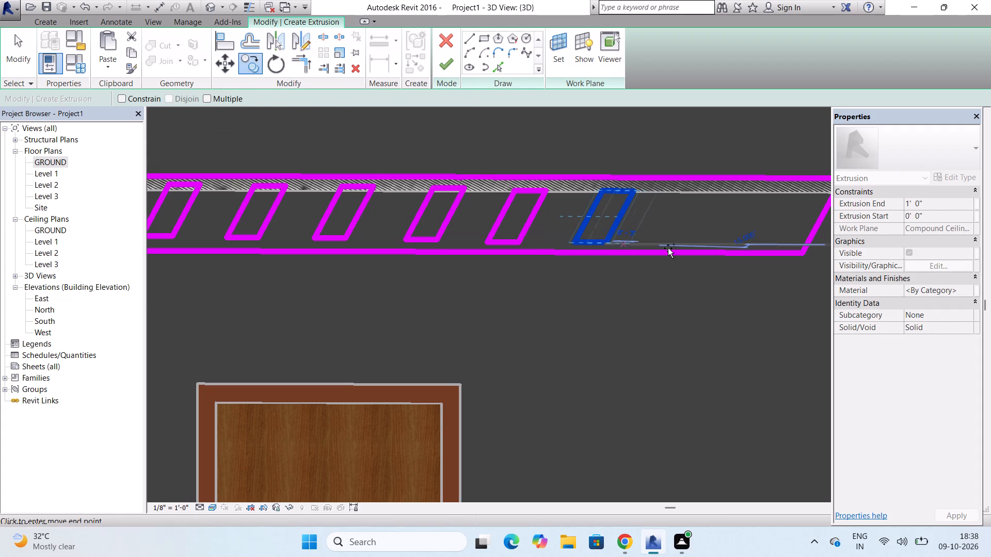
click(695, 244)
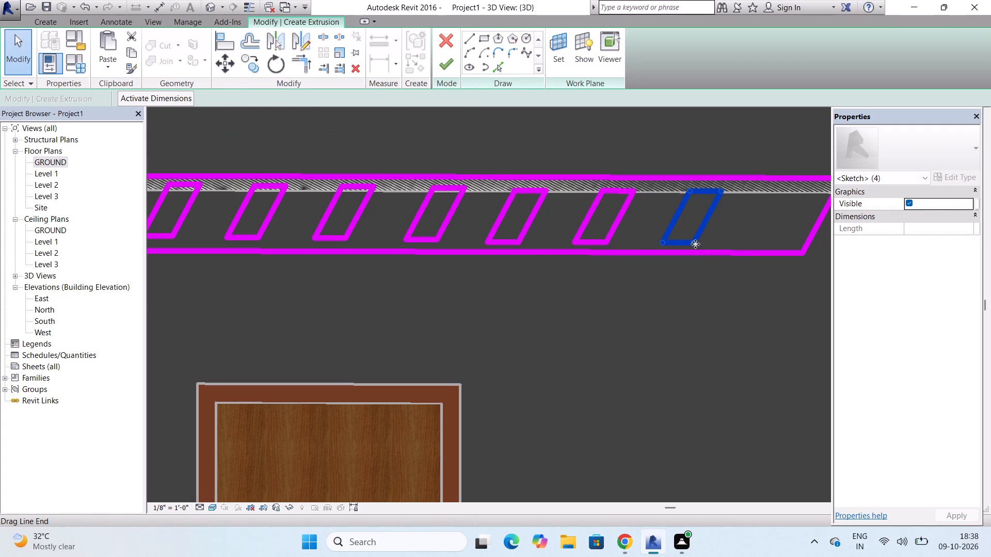
click(258, 68)
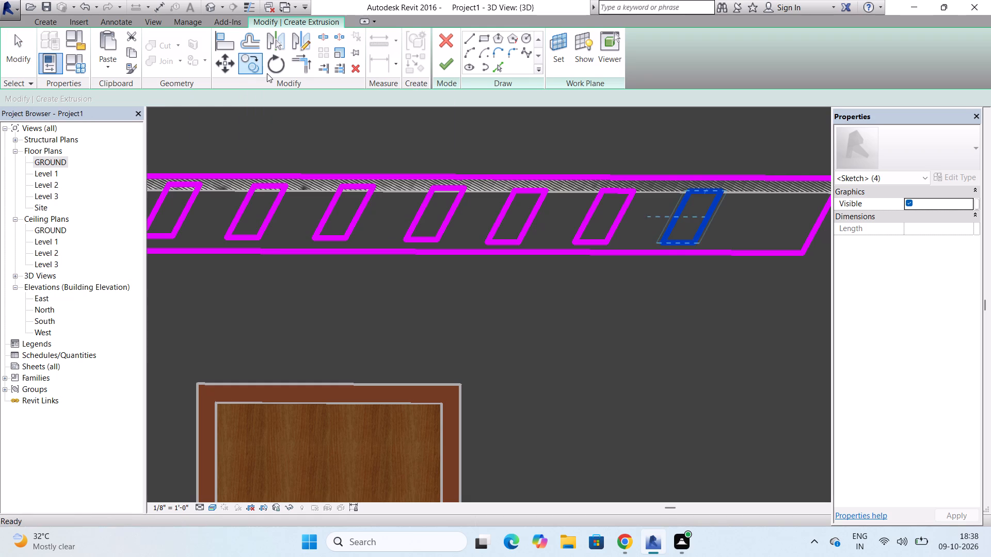
click(694, 242)
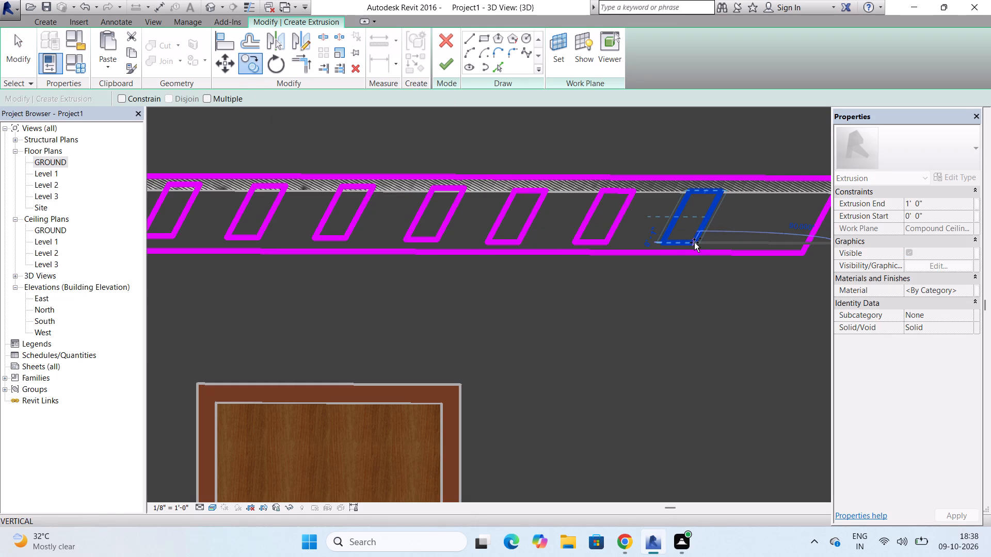
scroll(763, 242, up, 4)
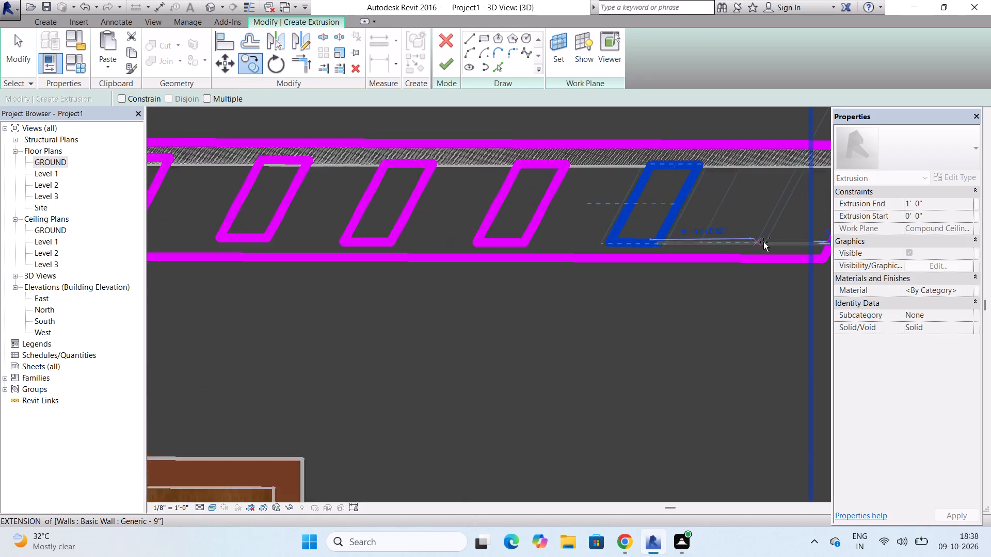
scroll(763, 242, up, 1)
scroll(695, 242, down, 2)
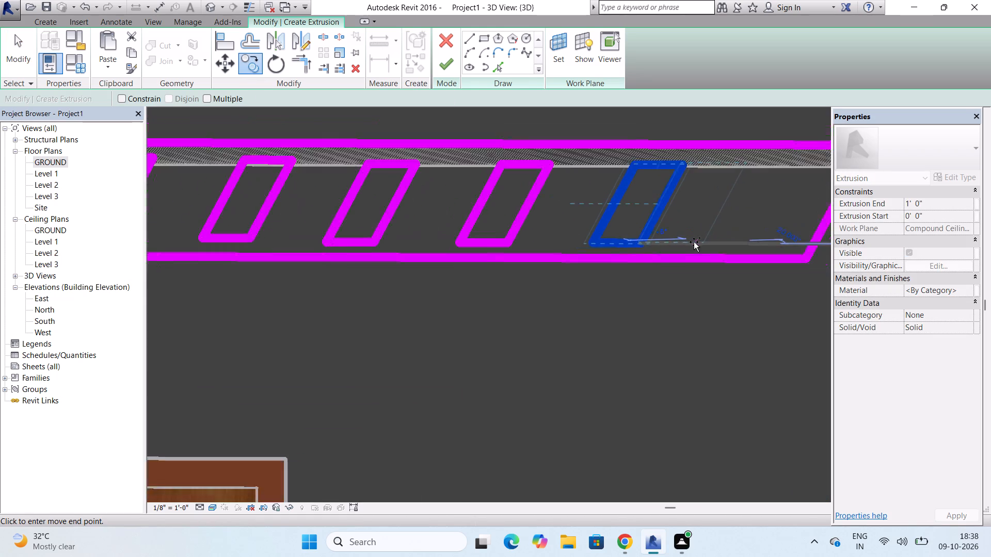
scroll(694, 242, down, 2)
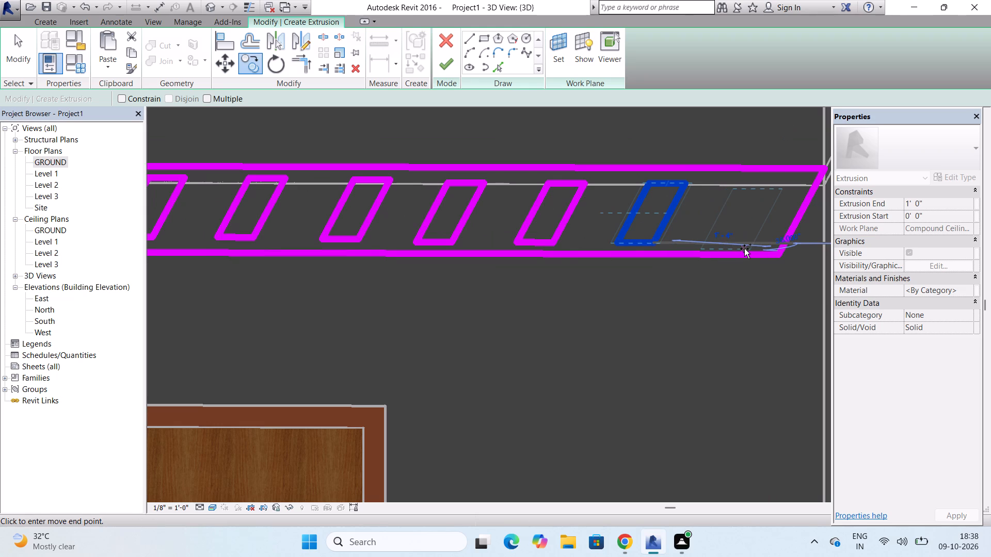
click(738, 249)
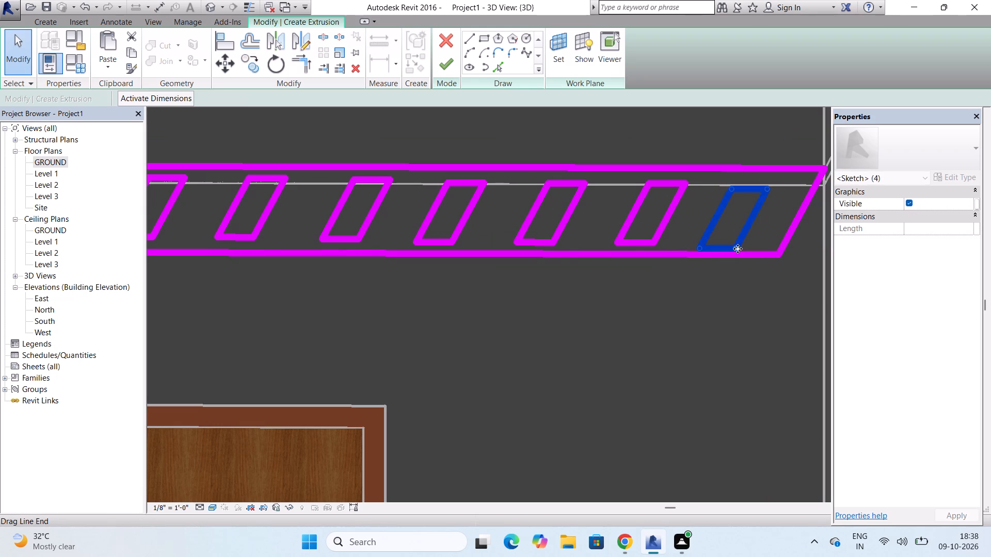
Finish the extrusion sketch to form the 1' 0" deep projection above the door with its nine openings.
click(451, 61)
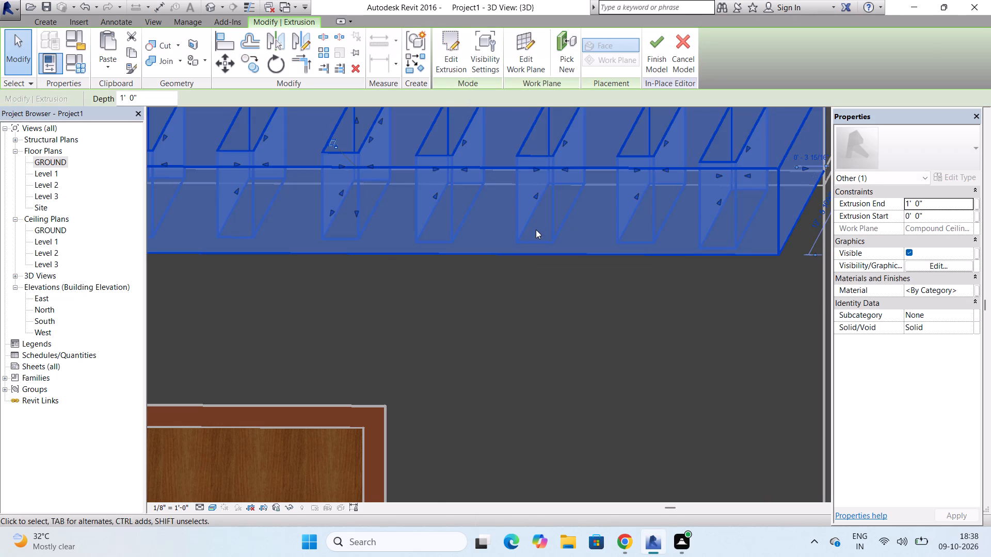
scroll(536, 230, down, 7)
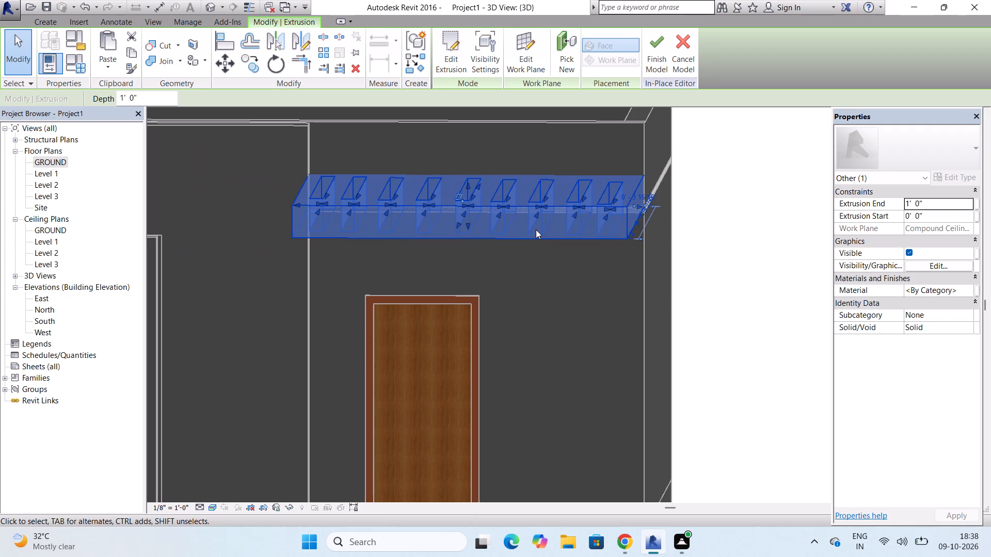
key(Escape)
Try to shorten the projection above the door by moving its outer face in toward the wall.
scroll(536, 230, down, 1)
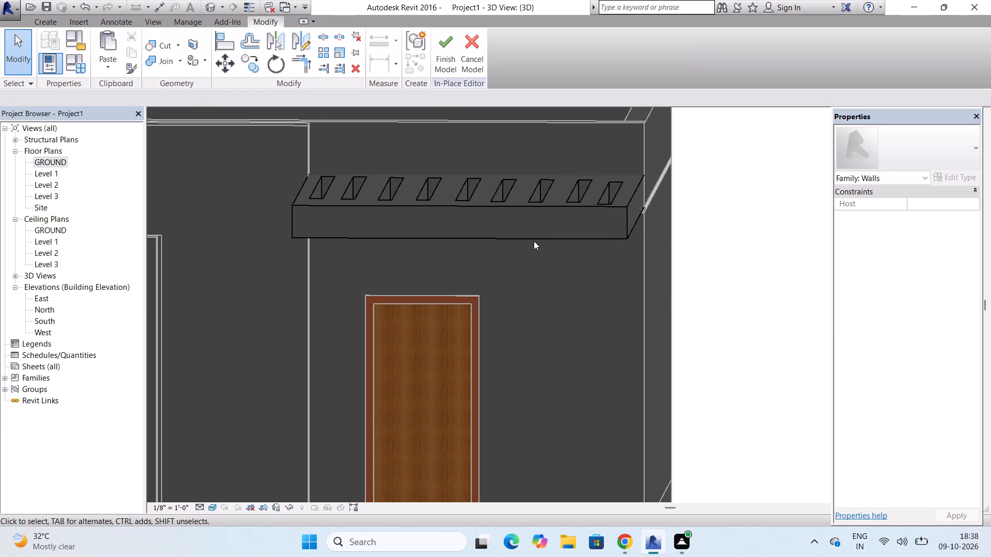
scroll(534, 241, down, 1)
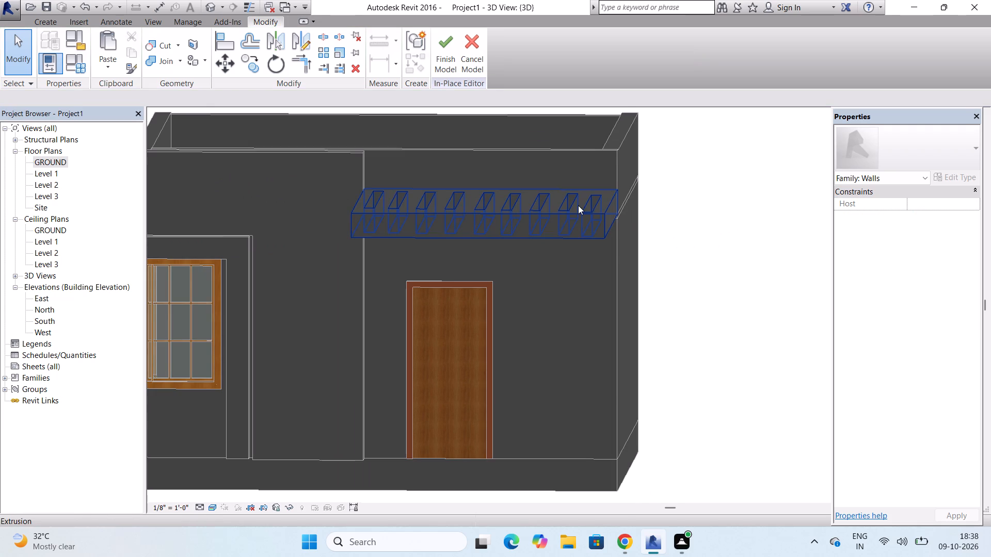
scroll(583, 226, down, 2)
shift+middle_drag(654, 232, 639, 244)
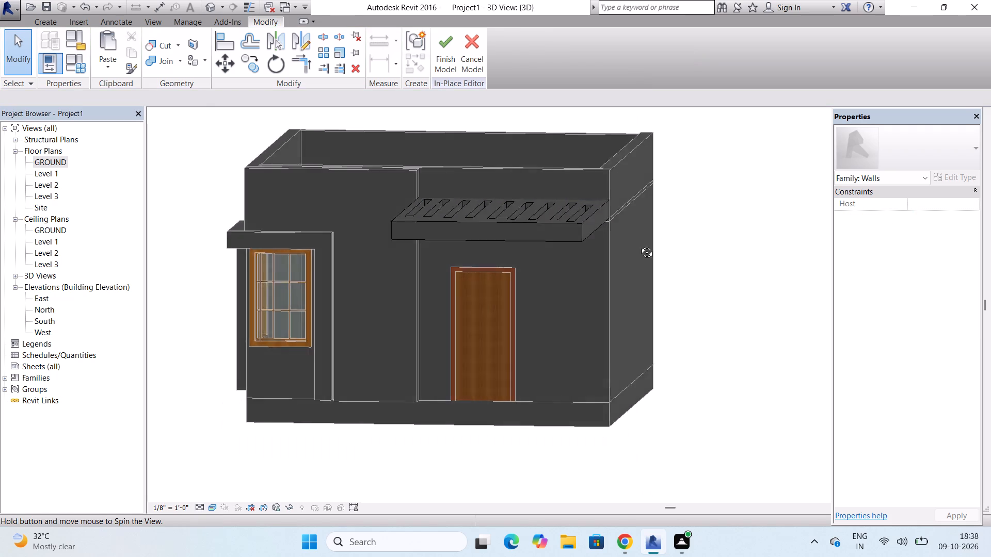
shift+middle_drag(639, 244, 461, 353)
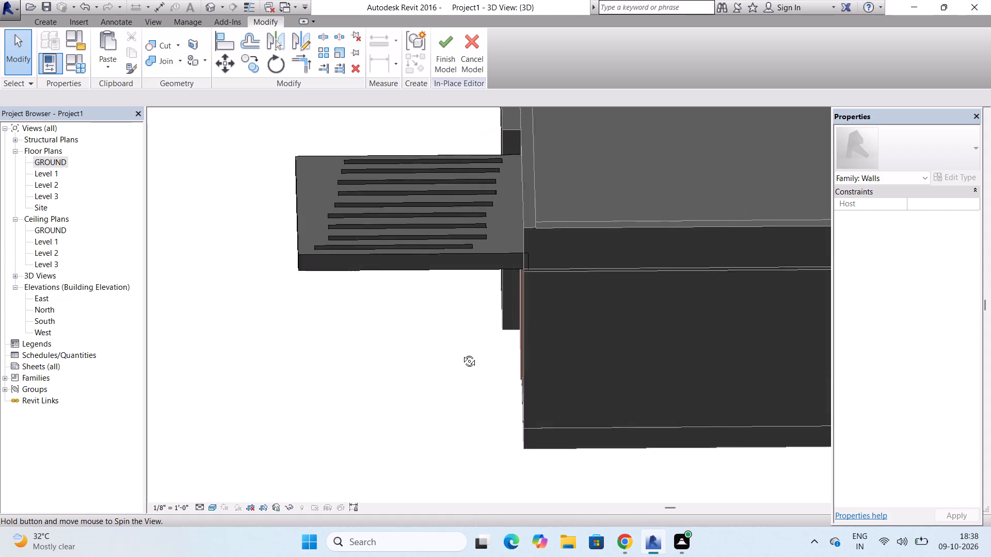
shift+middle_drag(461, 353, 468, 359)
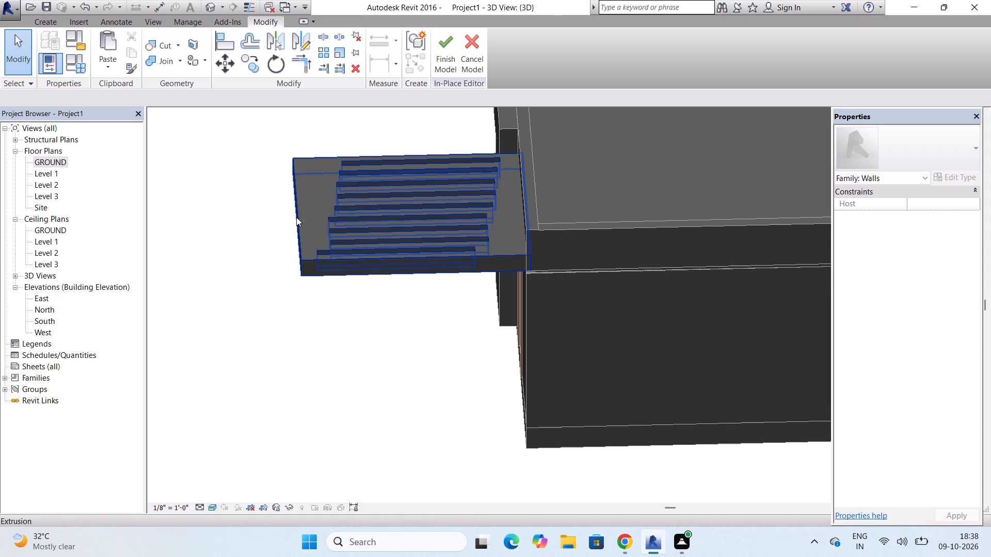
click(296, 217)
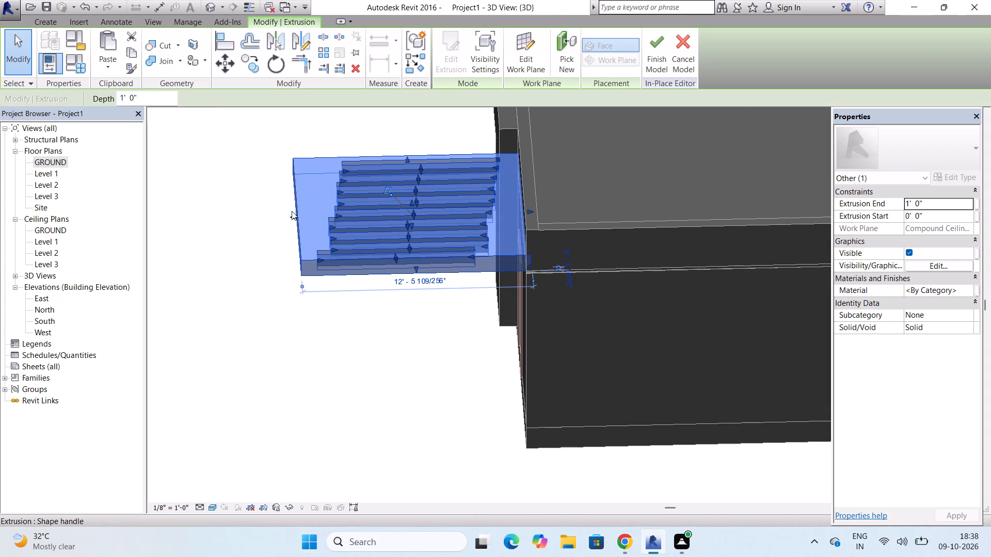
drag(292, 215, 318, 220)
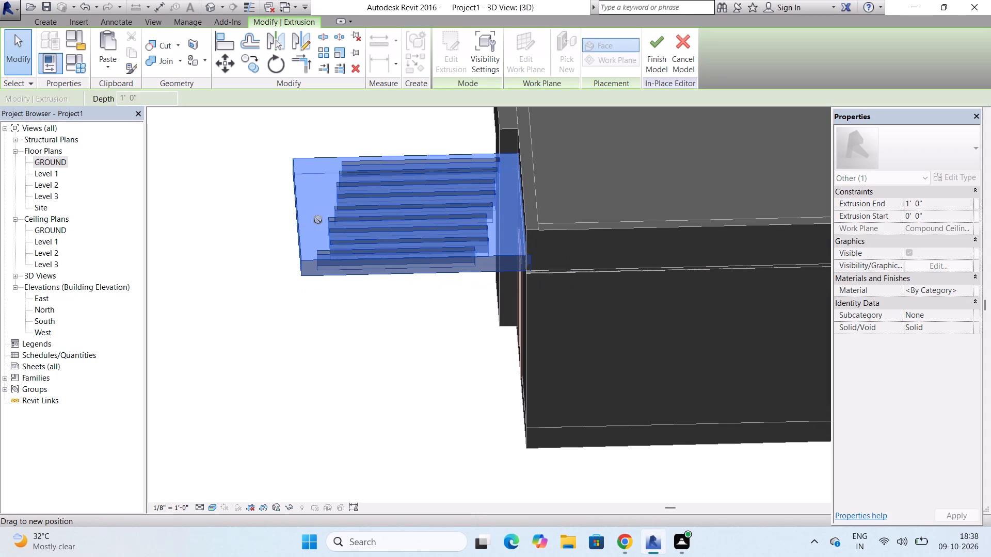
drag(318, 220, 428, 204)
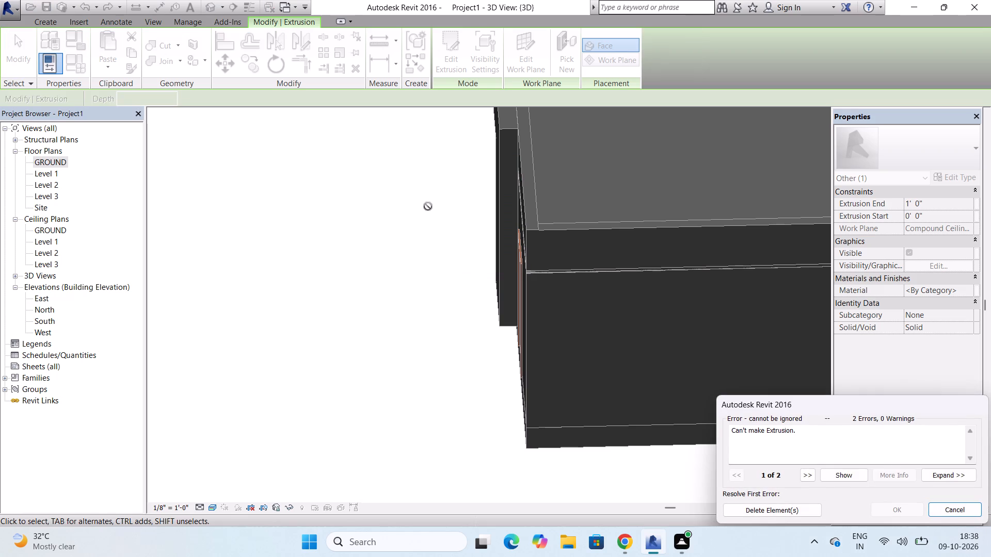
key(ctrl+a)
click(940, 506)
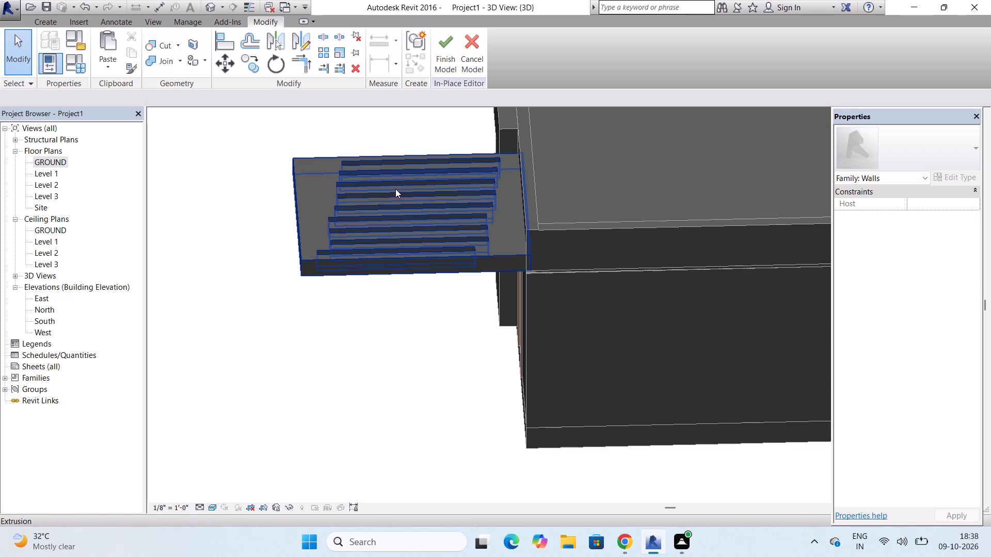
Extend the wall-side ends of the third to sixth openings in the projection to line up with the second opening's end.
click(395, 189)
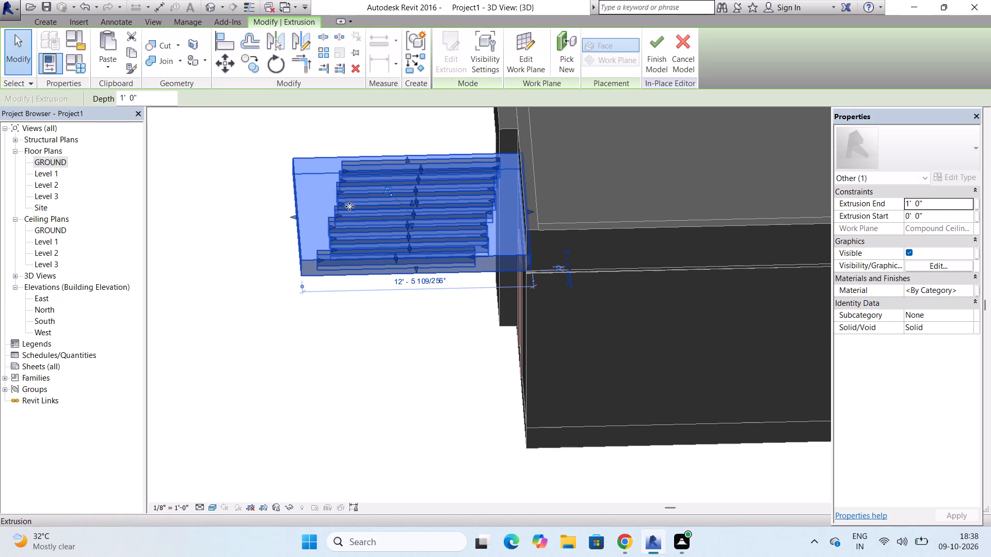
scroll(346, 168, up, 5)
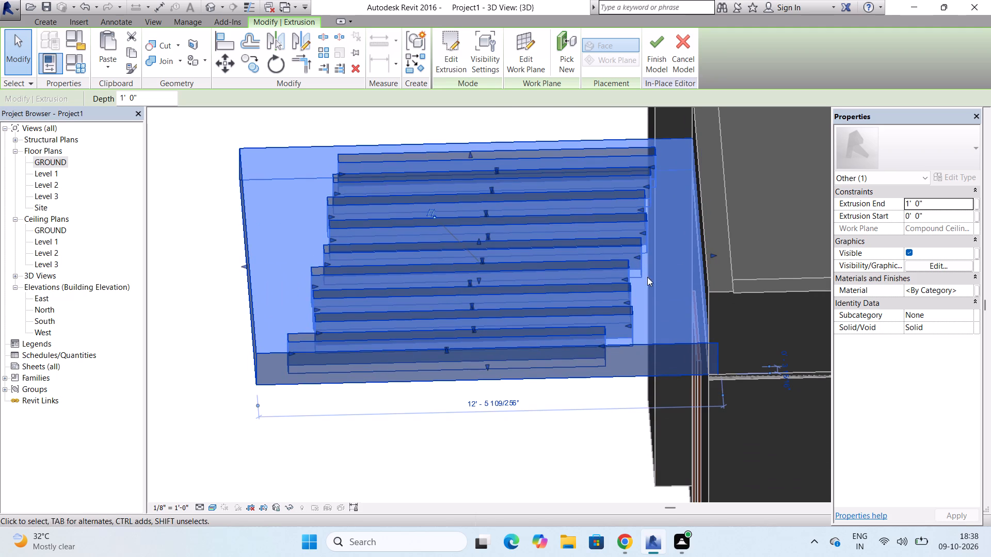
scroll(644, 214, up, 4)
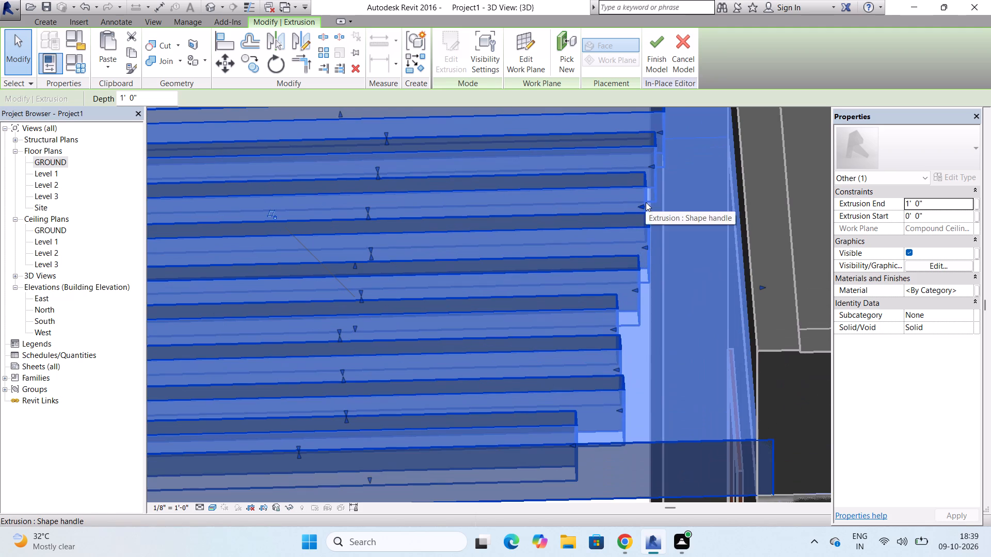
drag(640, 206, 652, 201)
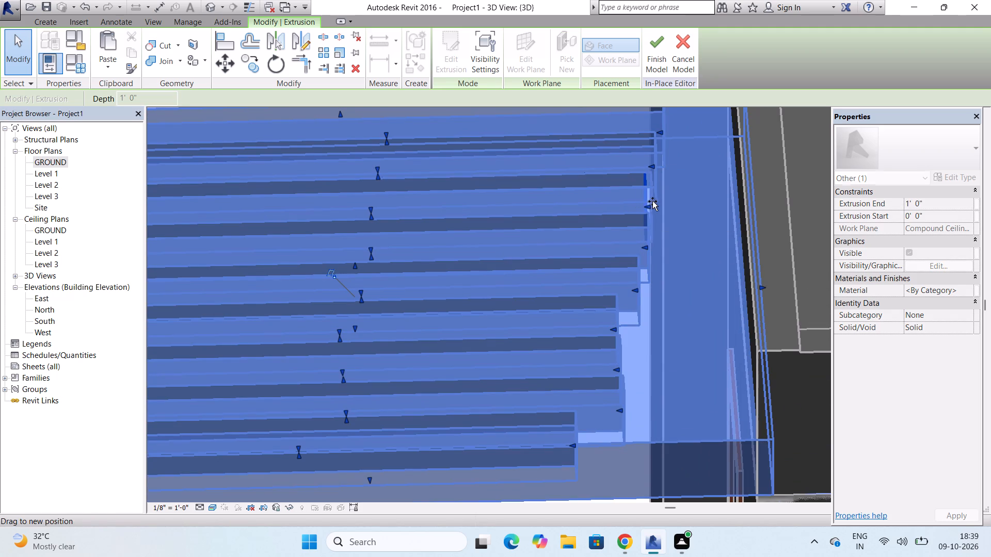
drag(652, 201, 655, 201)
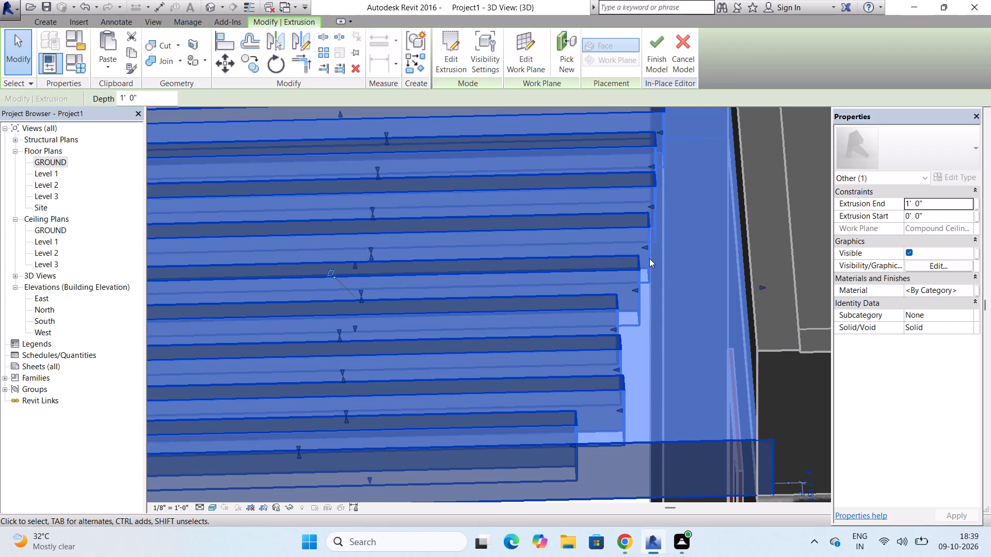
drag(646, 247, 657, 249)
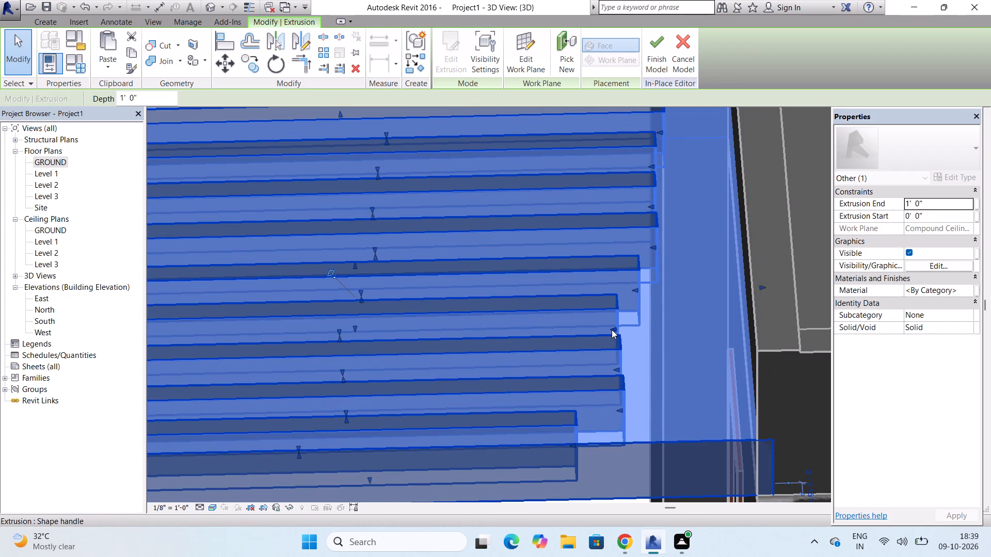
drag(612, 329, 651, 331)
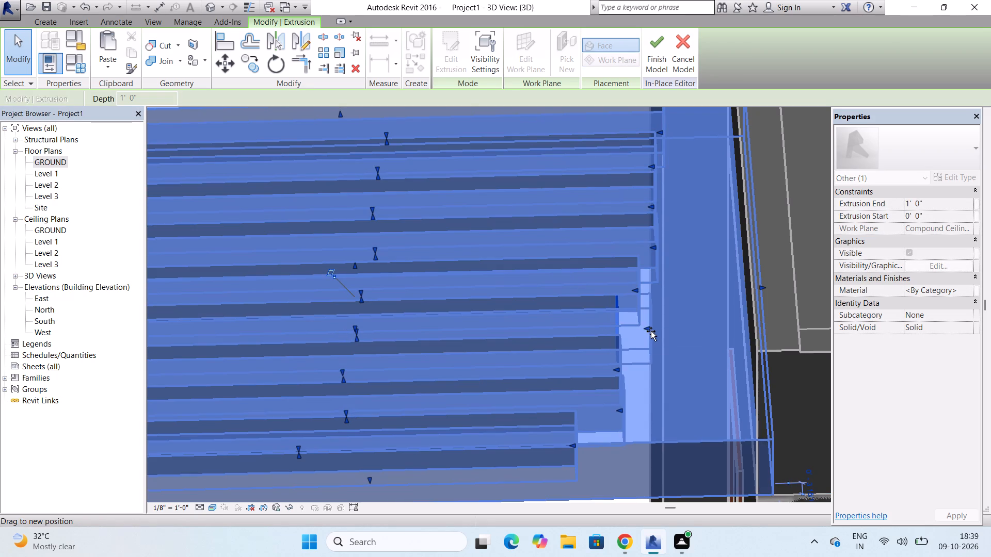
drag(651, 331, 654, 331)
drag(654, 331, 658, 331)
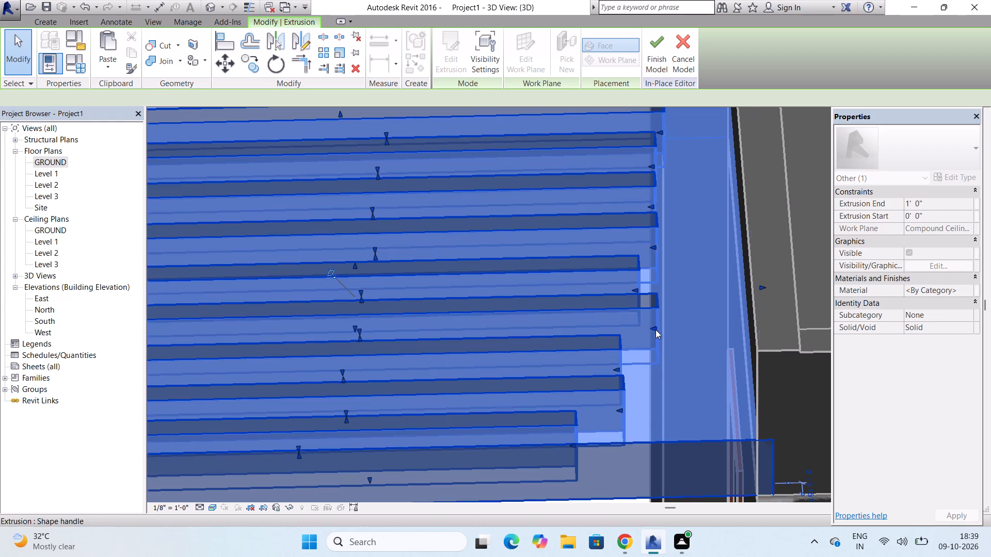
drag(636, 288, 658, 290)
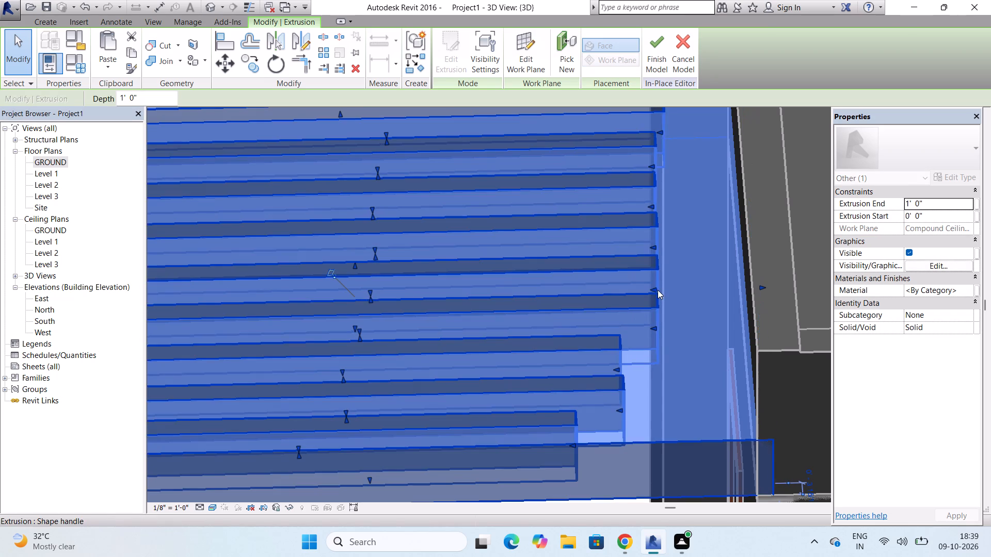
Extend the wall-side ends of the seventh and eighth openings to line up with the other openings' ends.
scroll(646, 299, down, 2)
scroll(631, 369, up, 6)
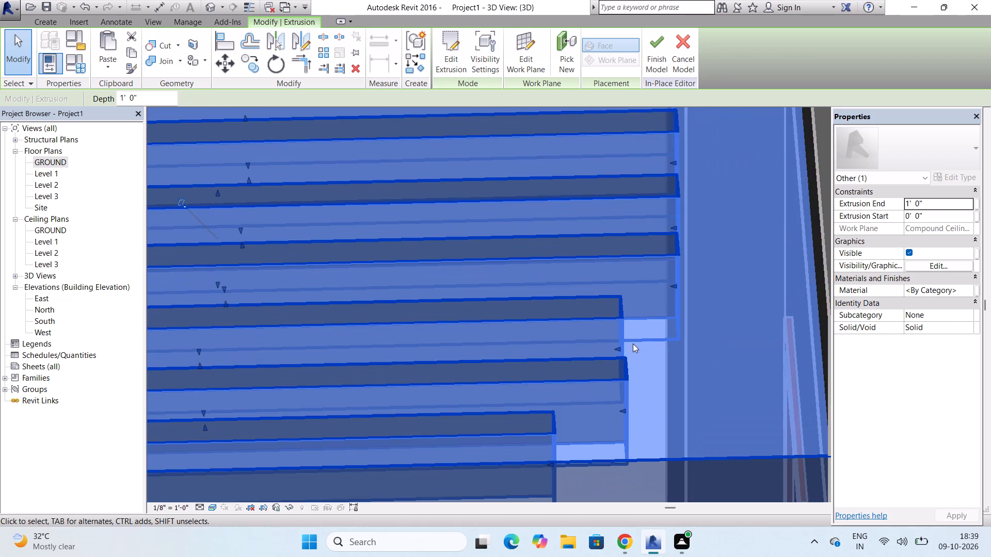
drag(617, 350, 651, 349)
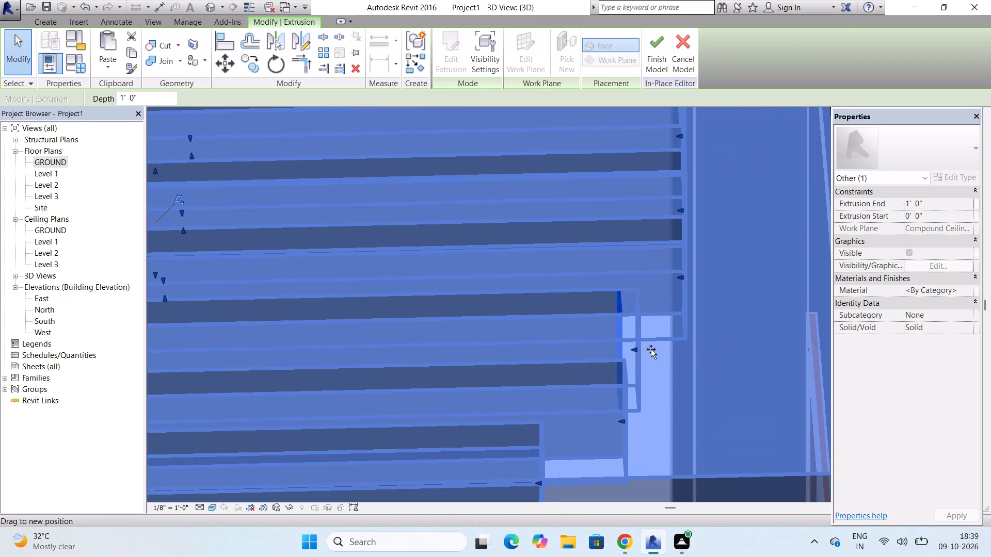
drag(651, 349, 687, 348)
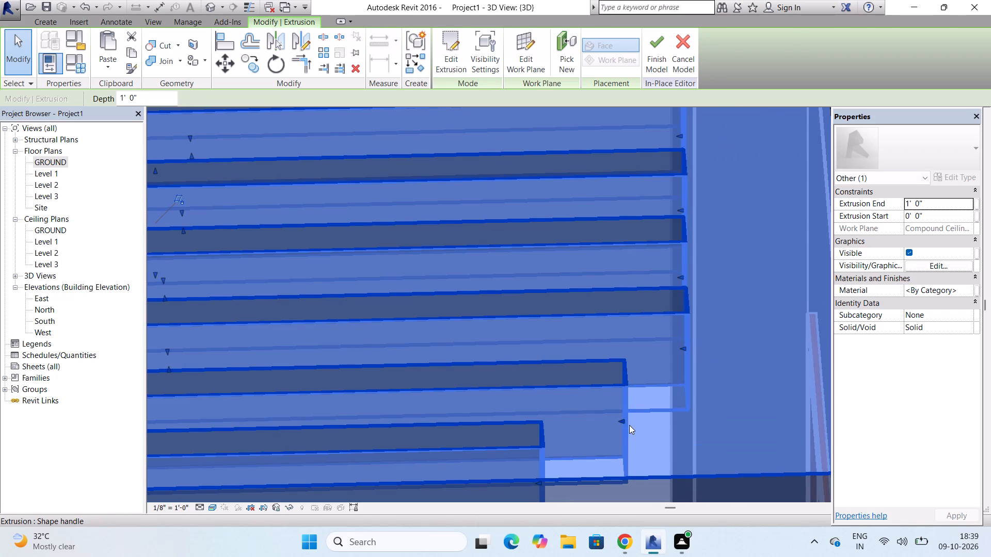
drag(622, 419, 680, 425)
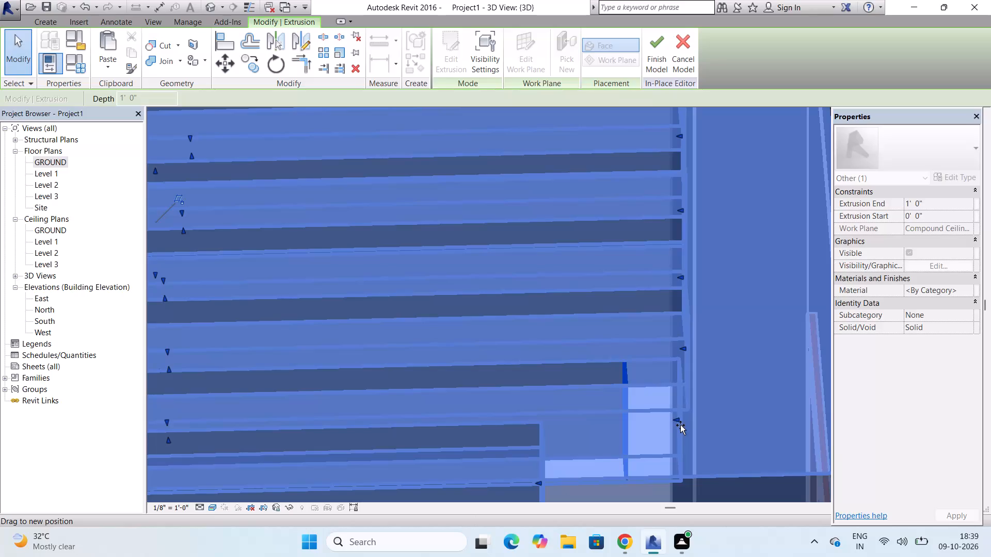
drag(680, 425, 696, 428)
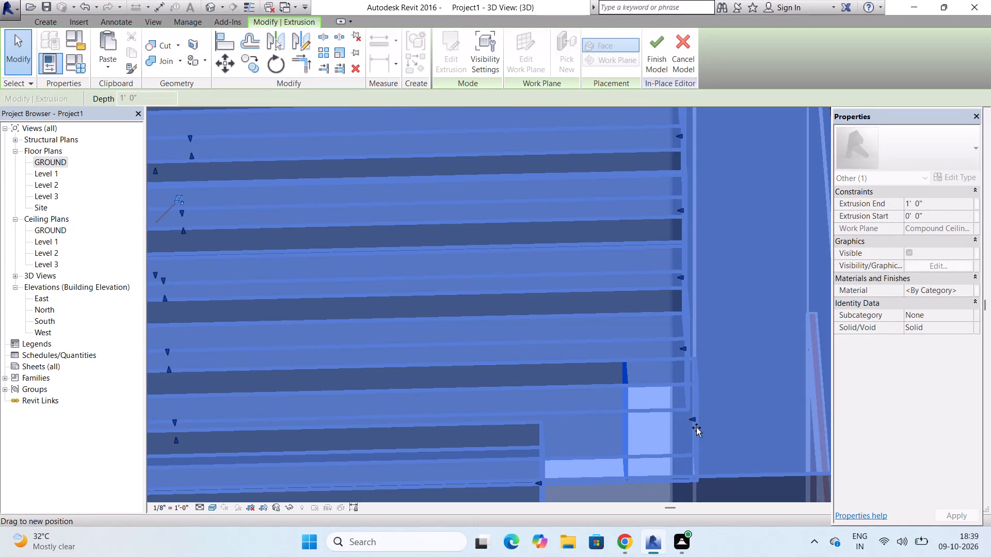
drag(696, 428, 677, 428)
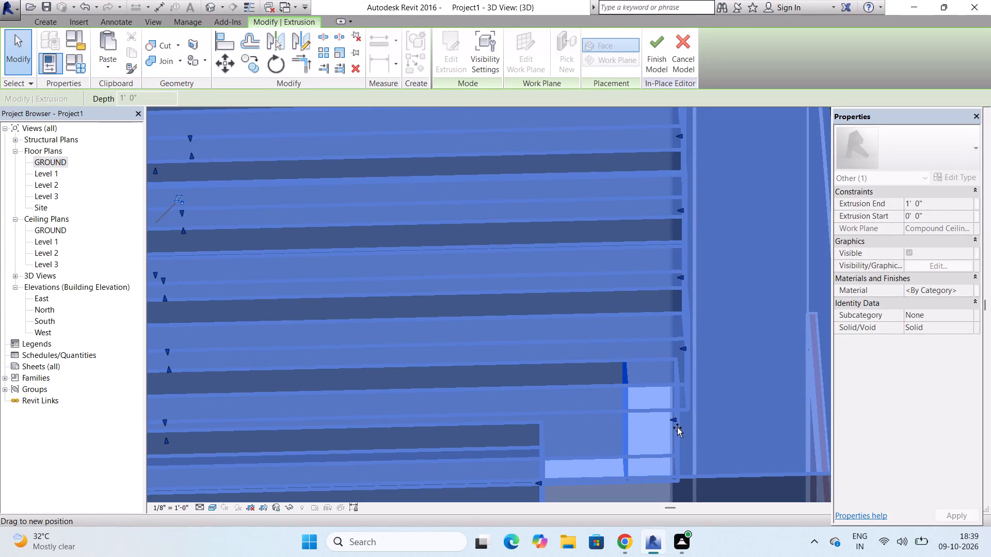
drag(677, 428, 684, 428)
scroll(688, 341, up, 2)
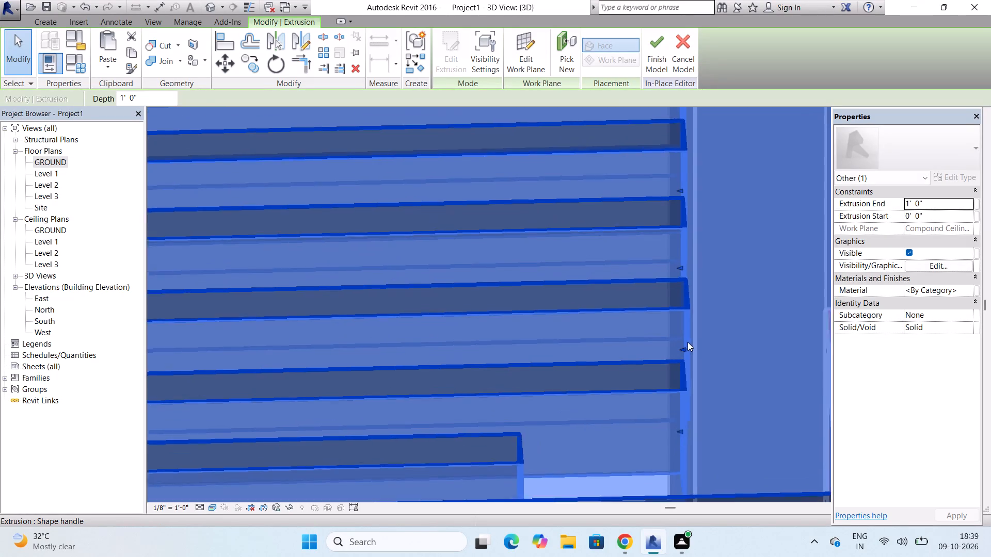
click(684, 351)
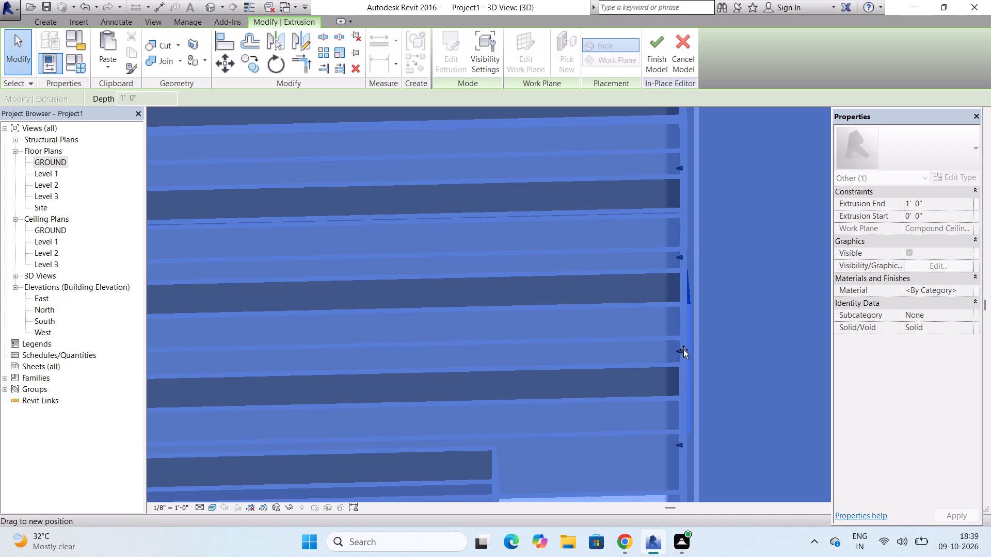
Extend the wall-side end of the ninth opening, nearest the building's corner, to line up with the rest of the row.
scroll(683, 350, down, 8)
scroll(618, 413, up, 6)
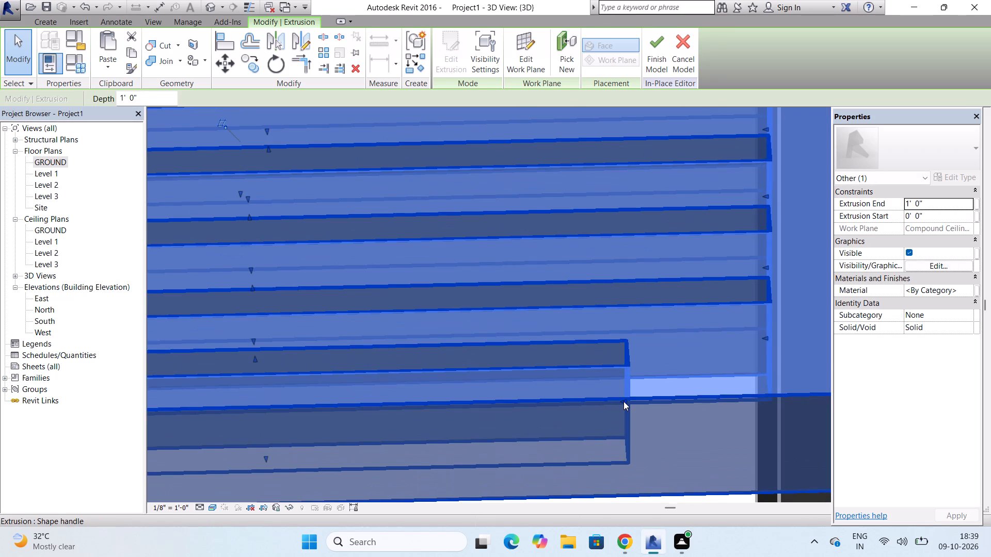
drag(624, 401, 625, 401)
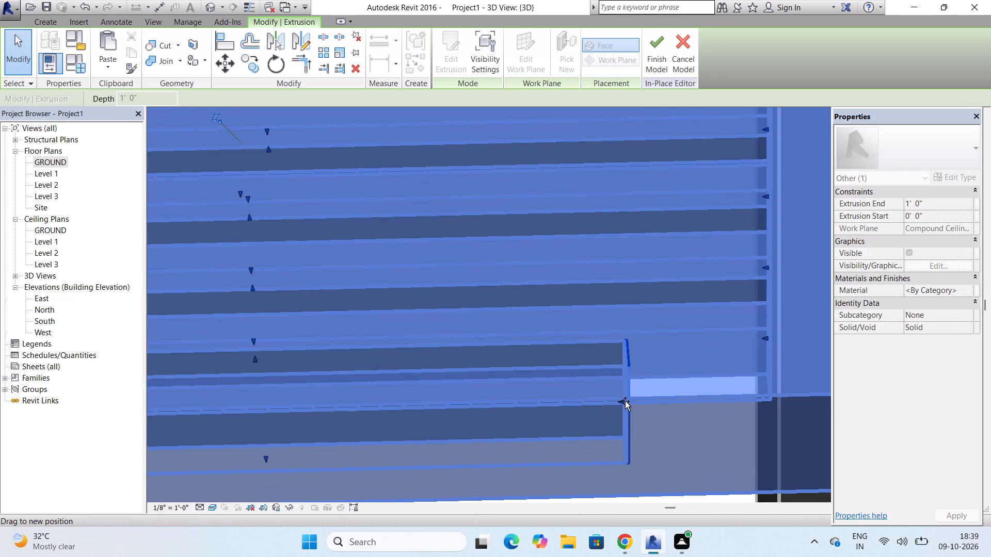
drag(625, 401, 763, 399)
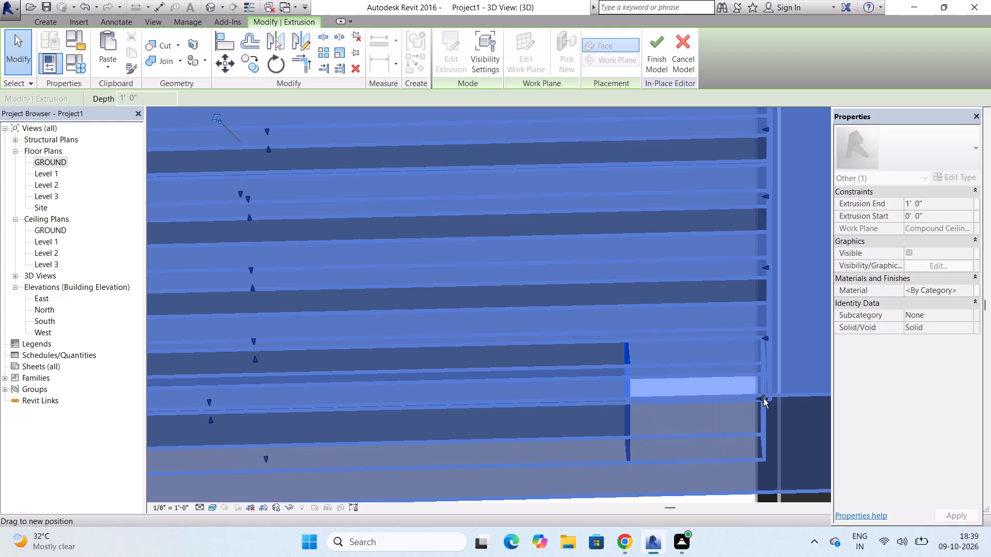
drag(763, 399, 769, 399)
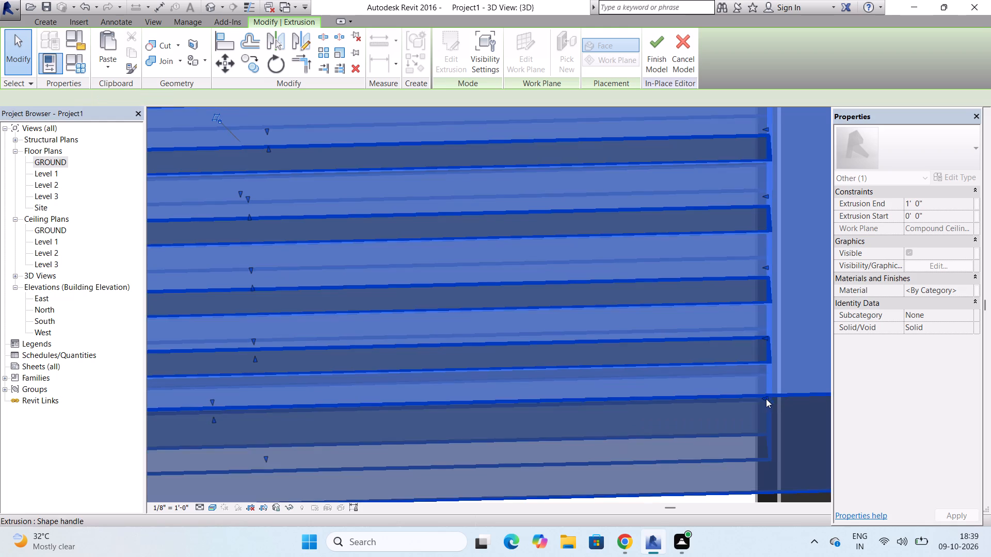
Shorten the first opening in the projection by moving its outer end toward the wall, leaving about a fifth of its length.
scroll(754, 393, down, 7)
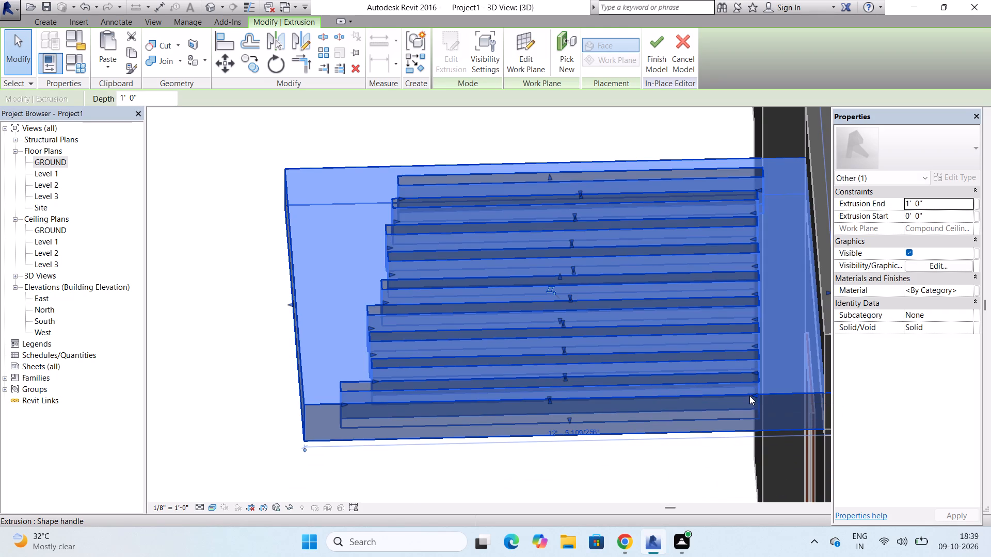
scroll(749, 394, down, 2)
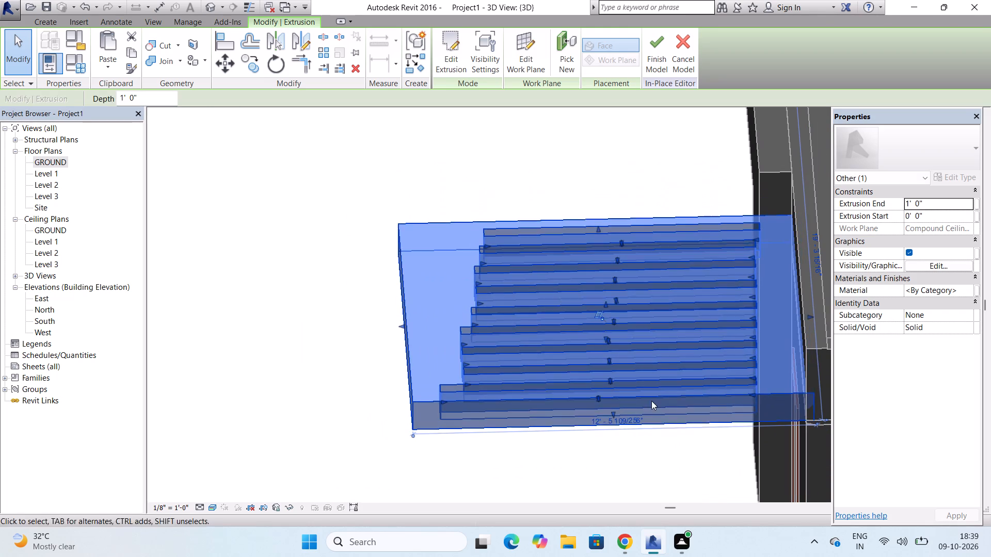
scroll(504, 217, up, 5)
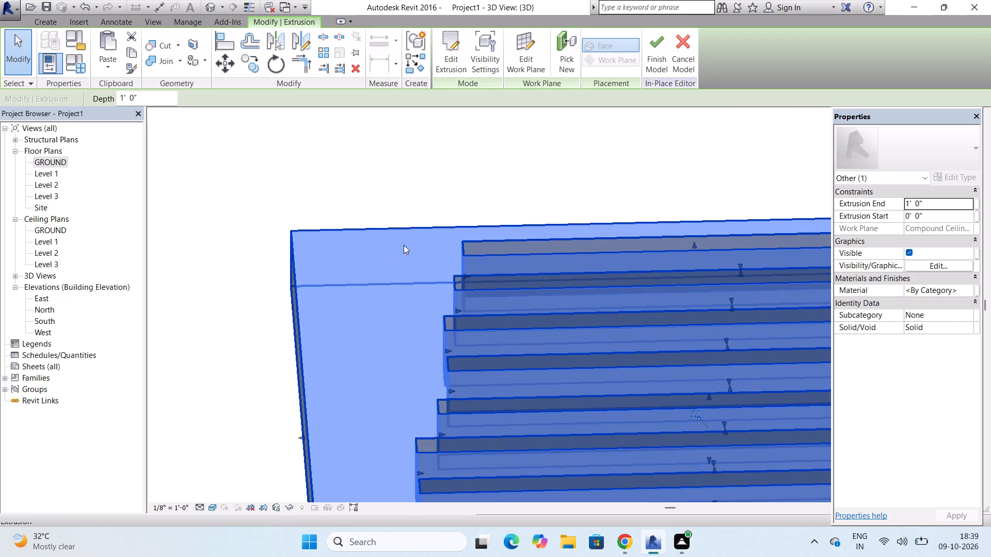
scroll(203, 284, down, 4)
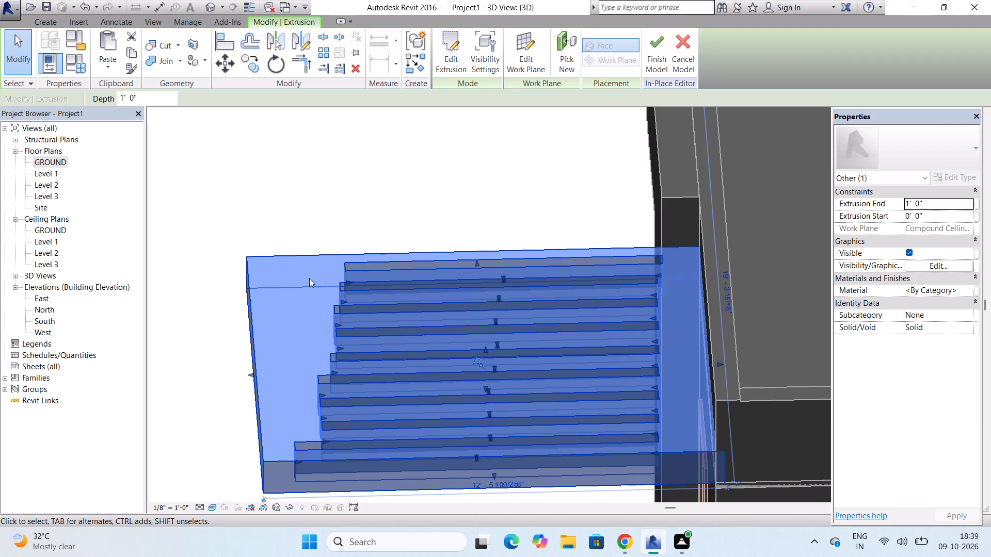
scroll(360, 275, up, 15)
scroll(356, 241, down, 12)
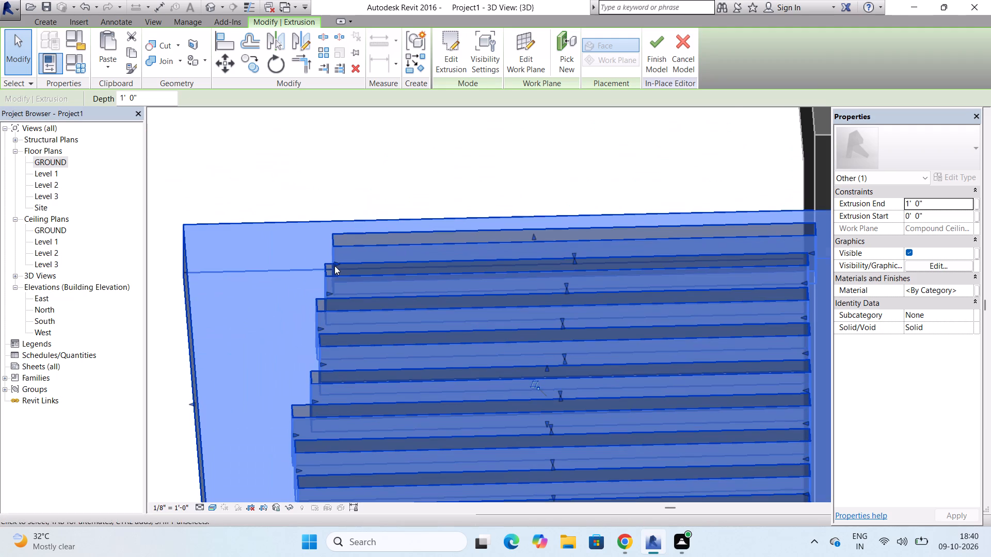
drag(334, 263, 493, 268)
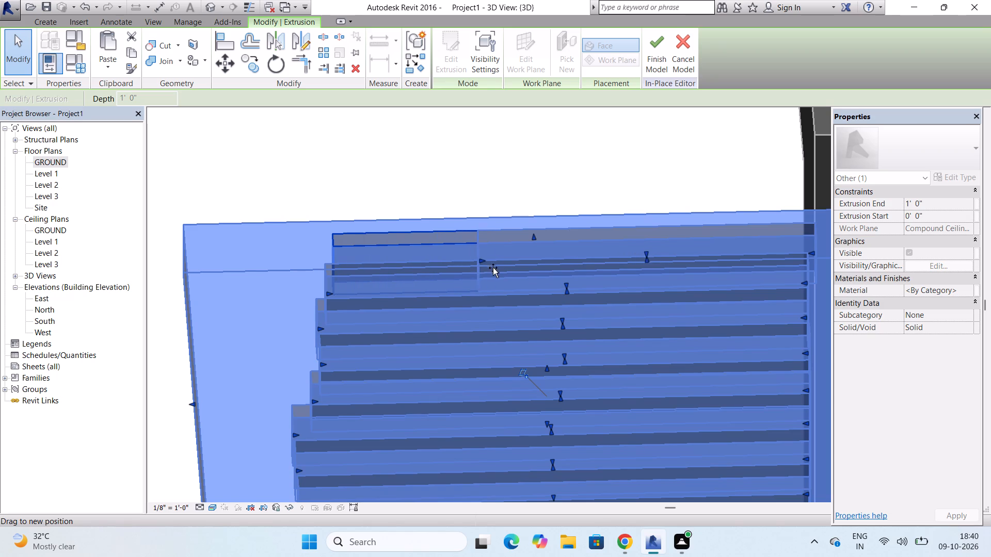
drag(493, 268, 702, 250)
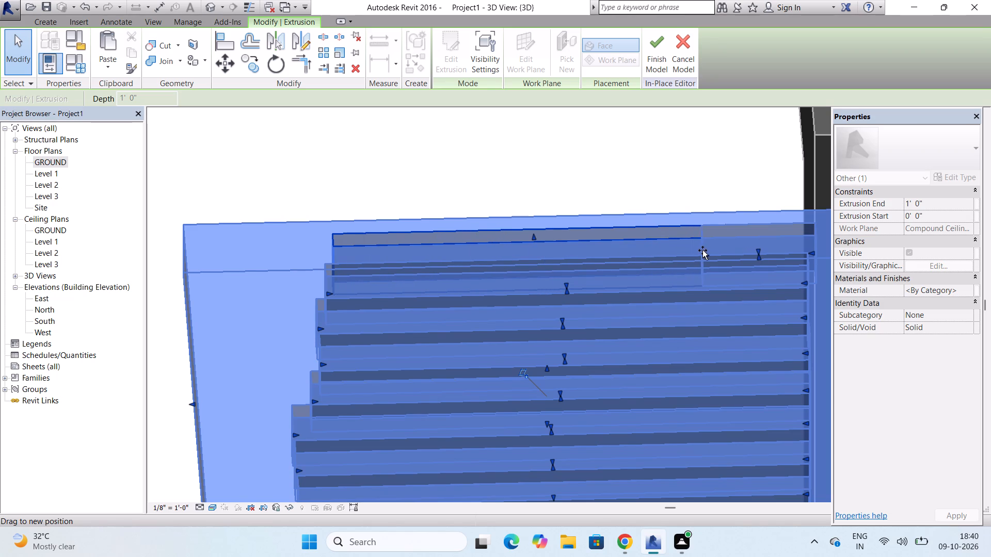
drag(702, 250, 726, 251)
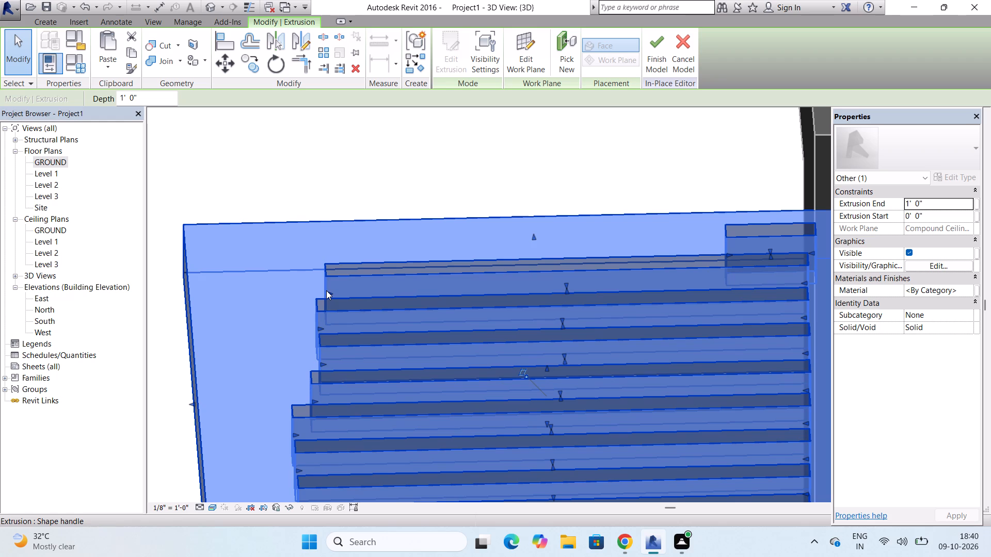
Move the outer ends of the second, third and fourth openings toward the wall, in line with the first opening's outer end.
drag(331, 293, 727, 282)
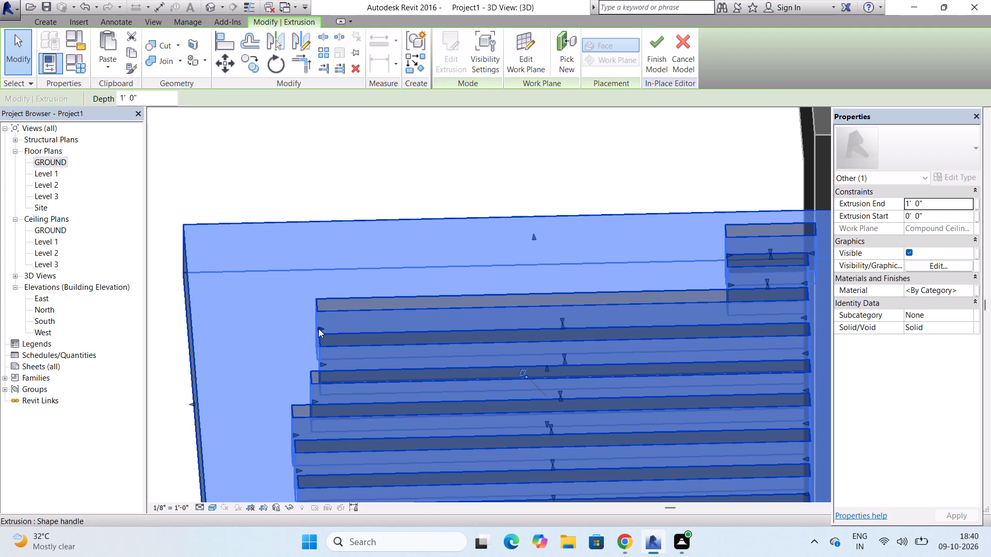
drag(318, 329, 675, 298)
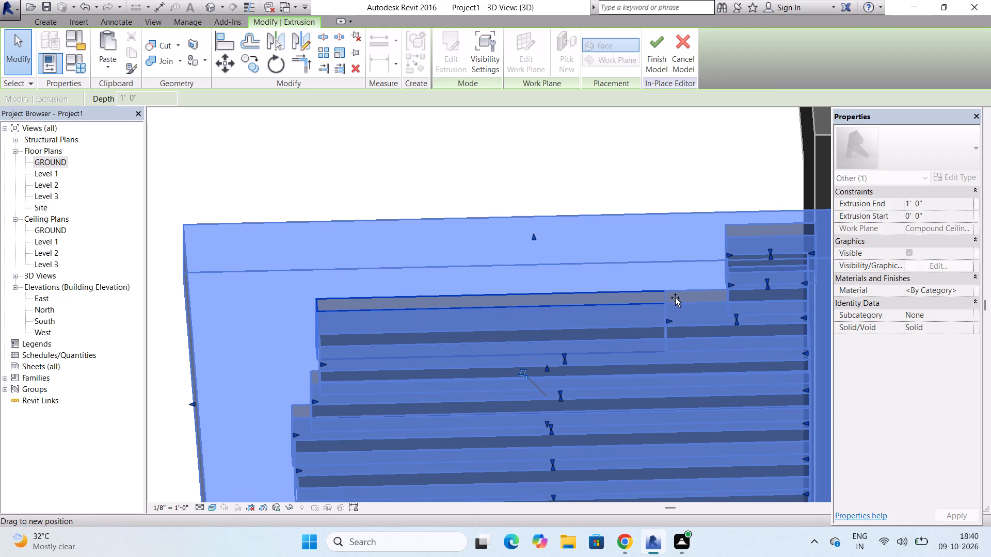
drag(675, 298, 728, 301)
scroll(616, 312, down, 2)
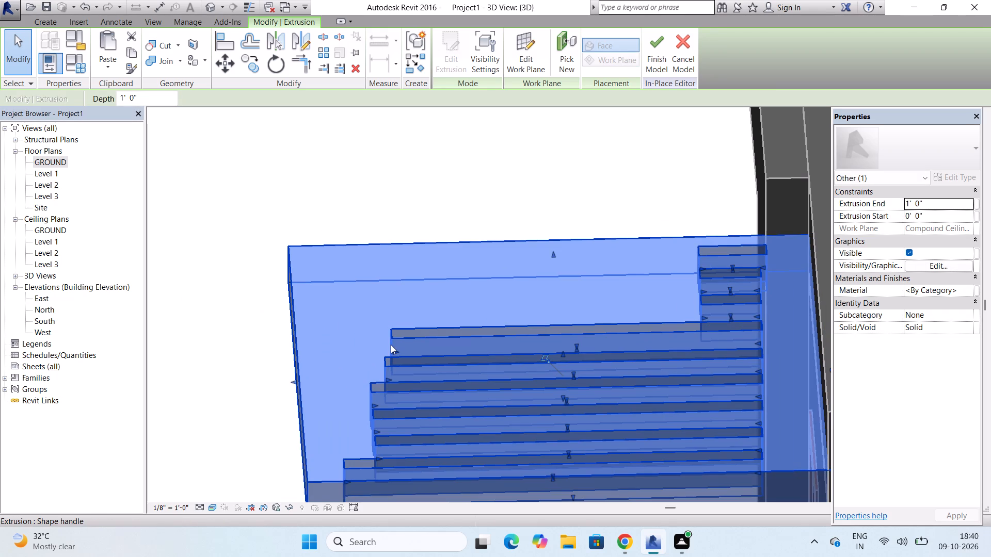
drag(394, 350, 658, 351)
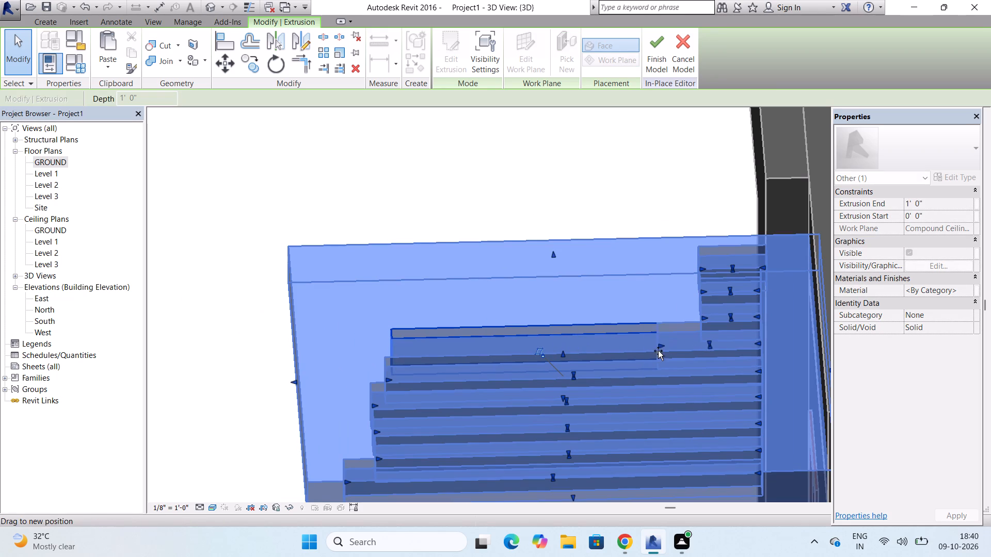
drag(658, 351, 699, 348)
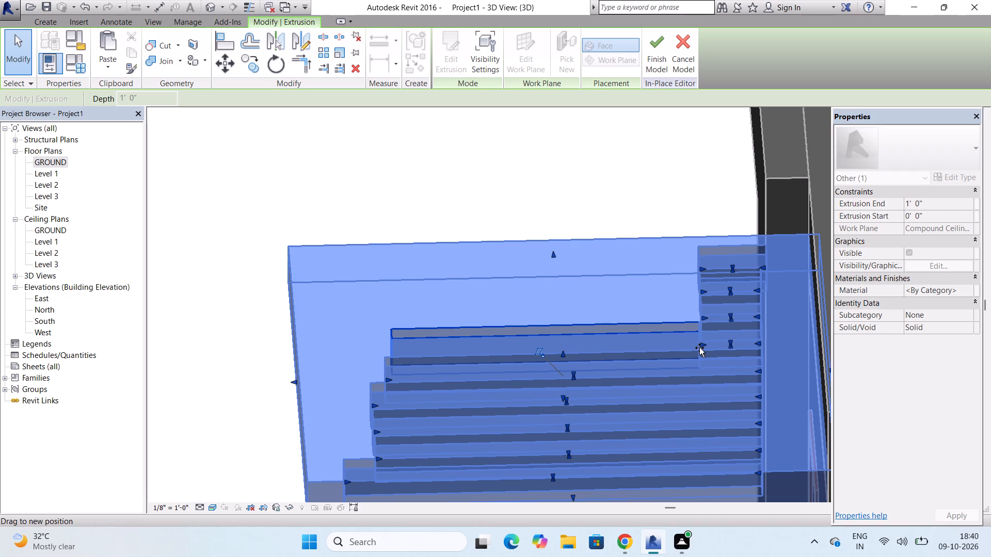
drag(699, 348, 701, 348)
Shorten the fifth and sixth openings by moving their outer ends toward the wall, in line with the first four.
scroll(641, 350, down, 1)
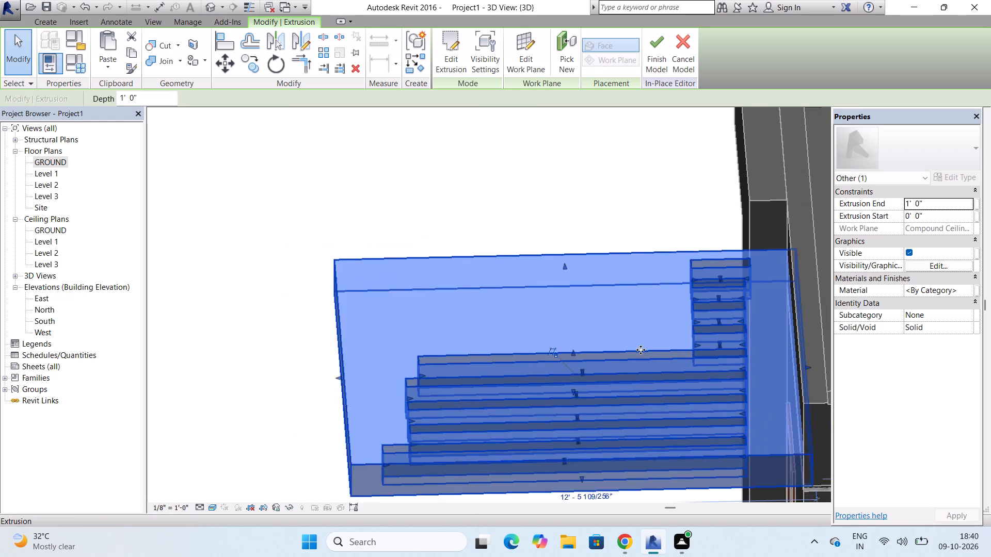
scroll(641, 350, down, 1)
scroll(520, 382, up, 3)
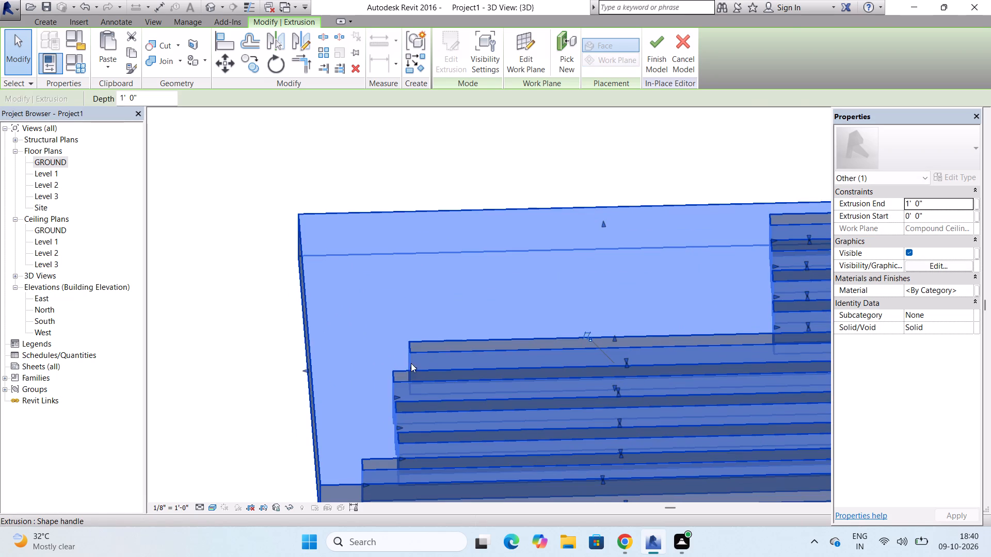
drag(412, 366, 558, 379)
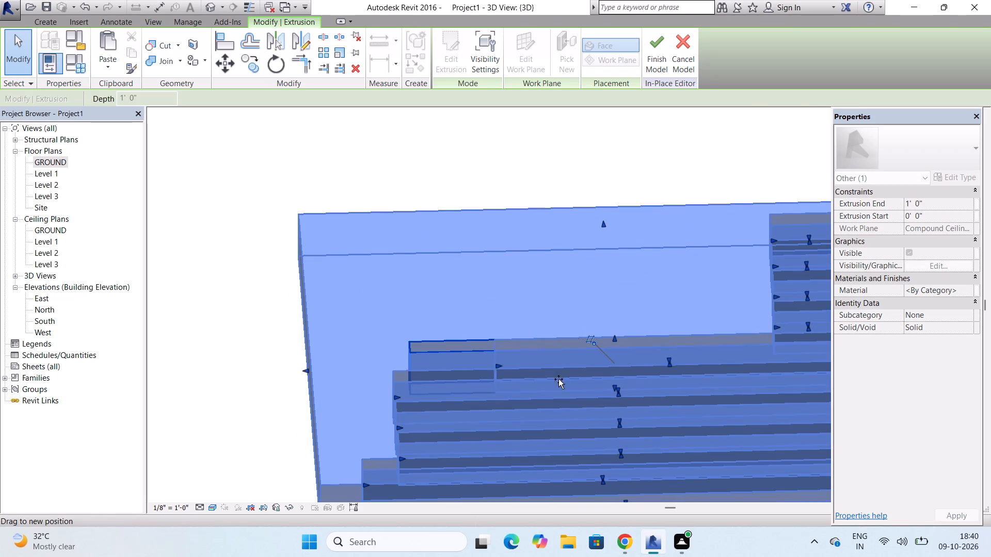
drag(558, 379, 775, 370)
scroll(350, 283, down, 2)
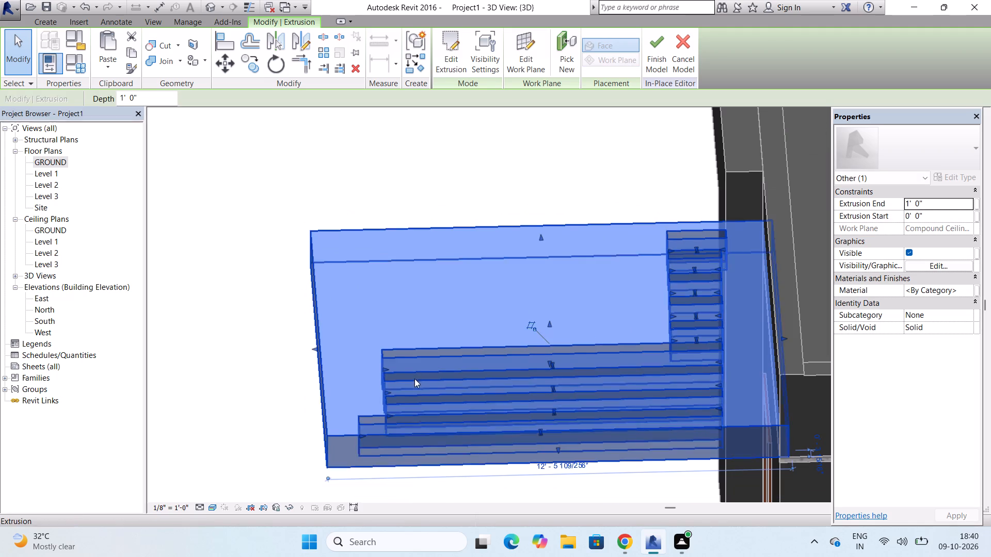
scroll(418, 382, up, 3)
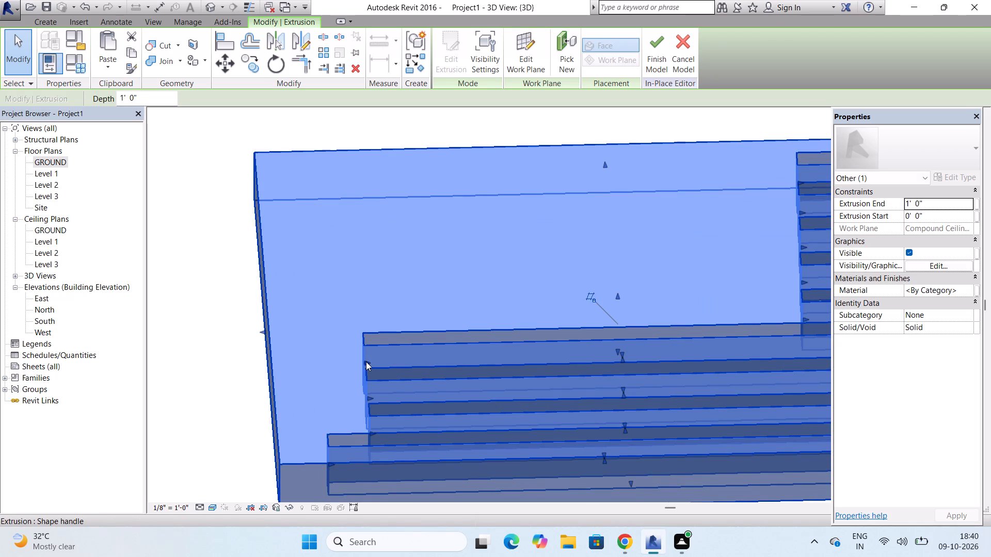
drag(366, 362, 819, 359)
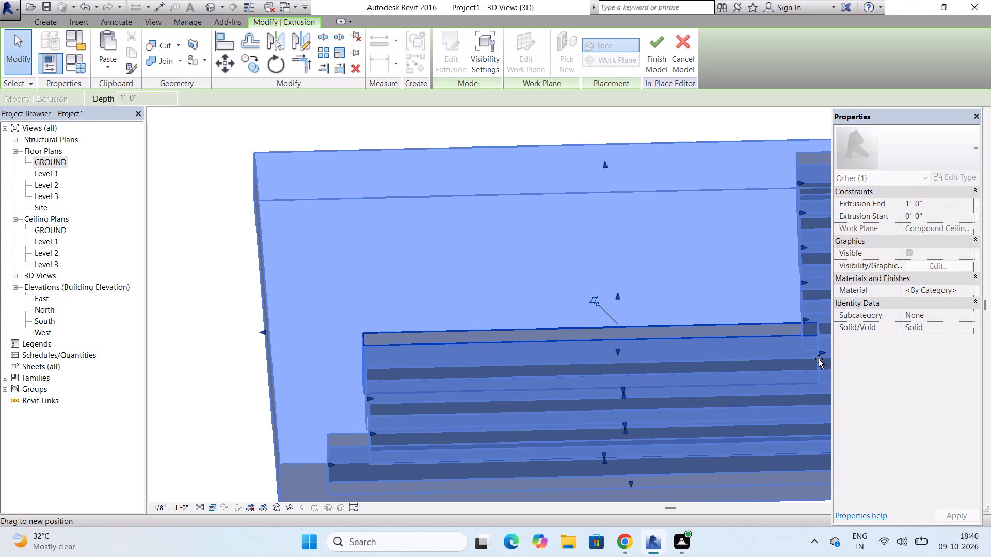
drag(819, 359, 800, 366)
drag(800, 366, 804, 366)
drag(804, 366, 800, 368)
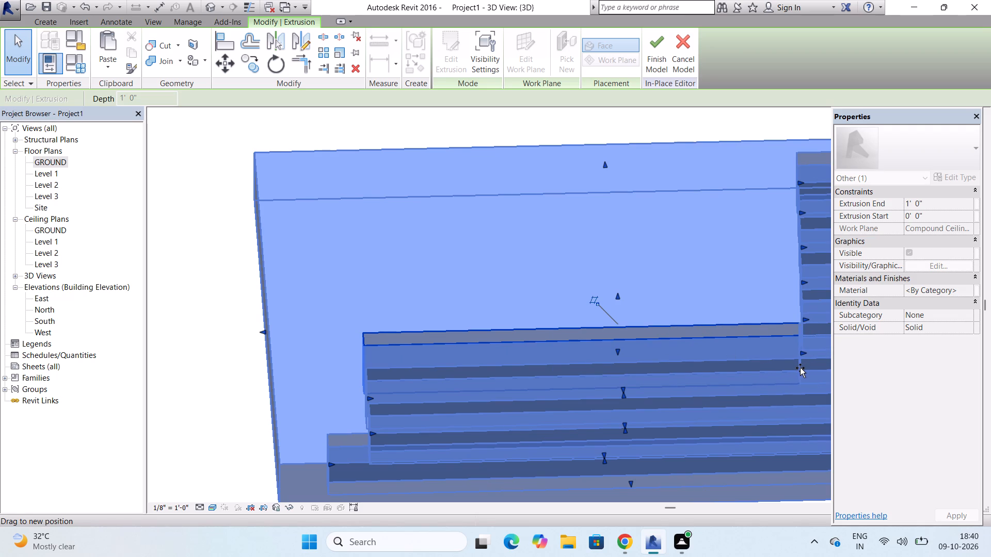
drag(800, 368, 803, 368)
Move the outer ends of the seventh, eighth and ninth openings toward the wall to line up with the rest of the row.
scroll(503, 307, down, 4)
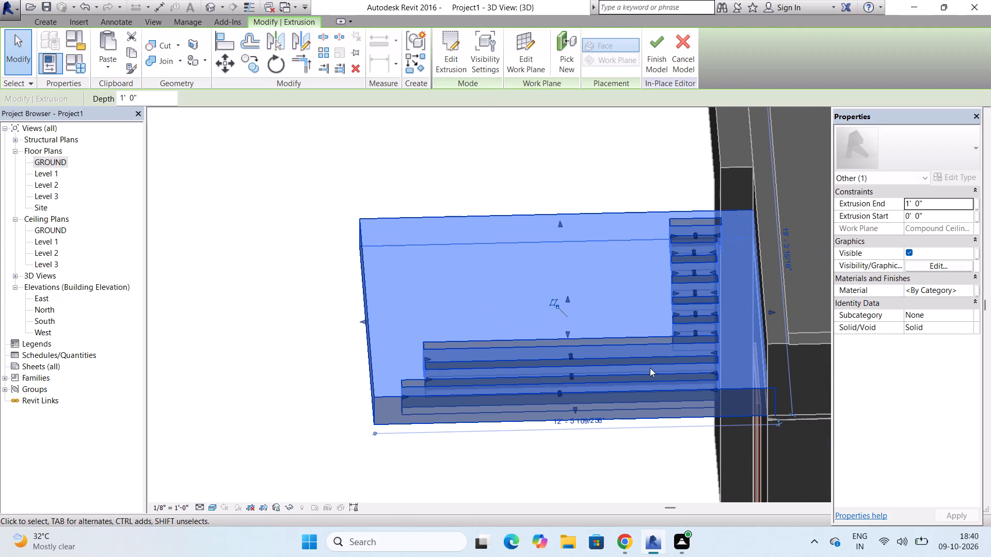
scroll(493, 384, up, 1)
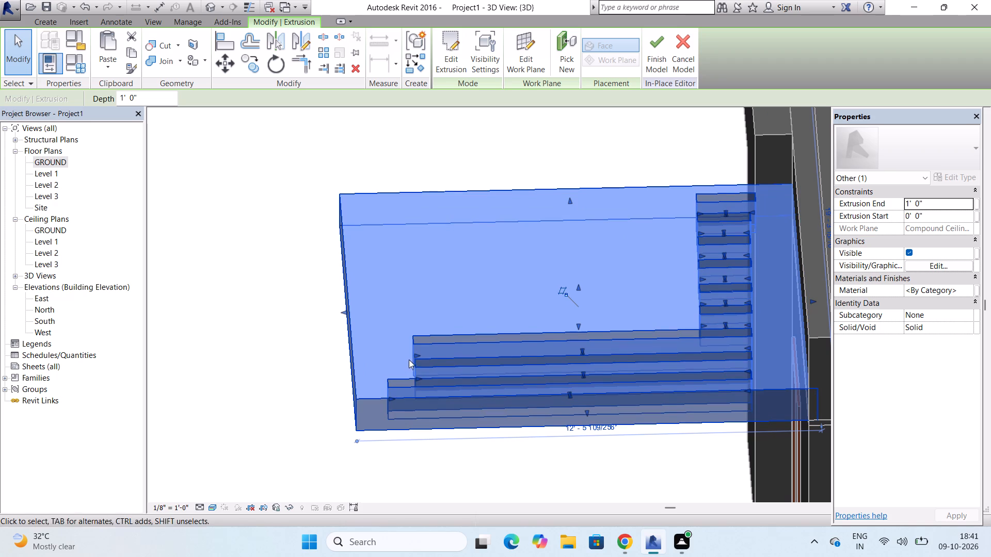
drag(415, 354, 661, 370)
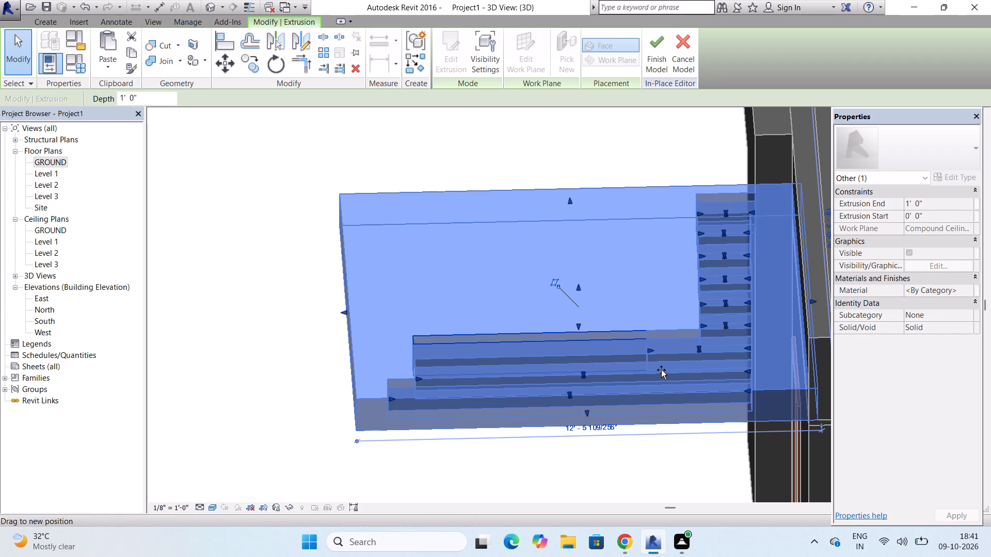
drag(661, 370, 701, 368)
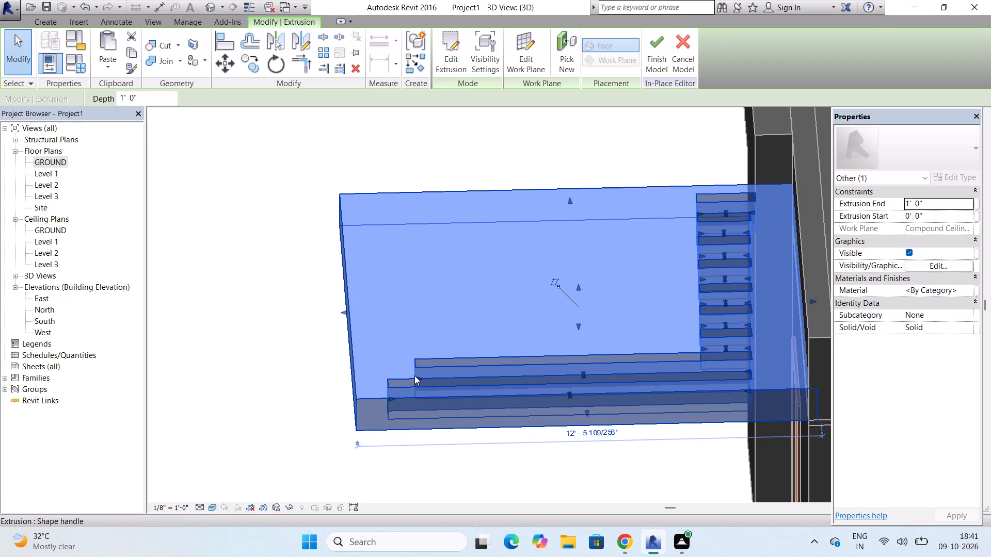
drag(415, 376, 664, 388)
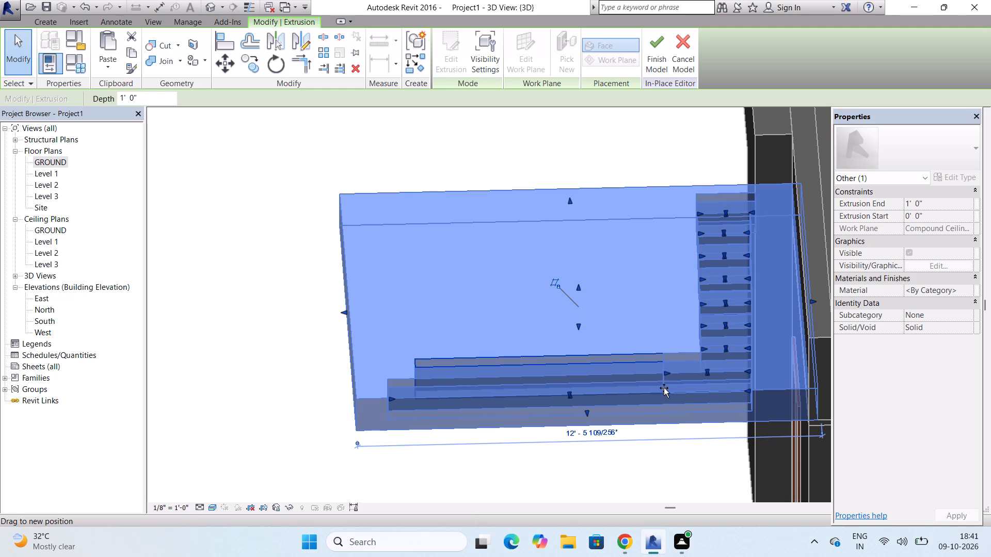
drag(664, 388, 700, 388)
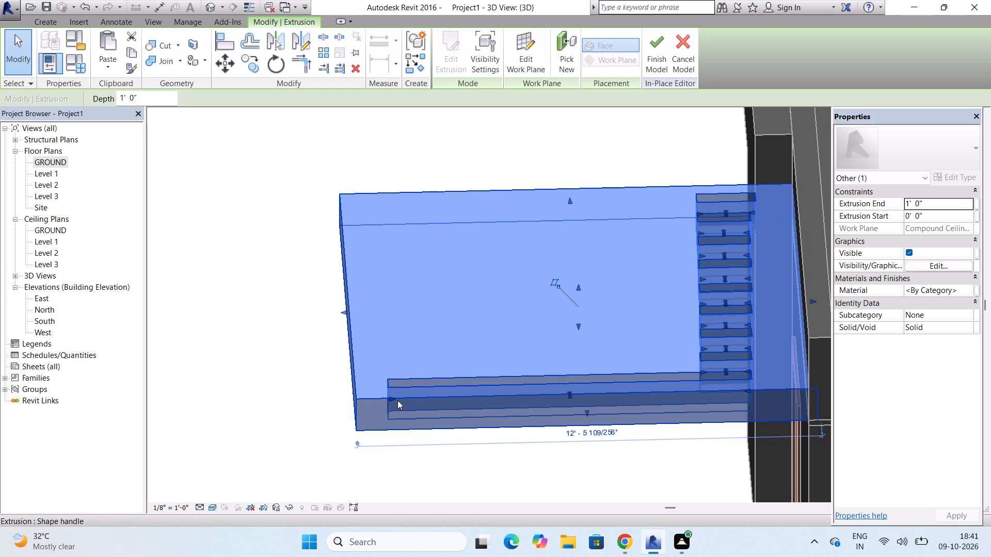
drag(390, 399, 619, 414)
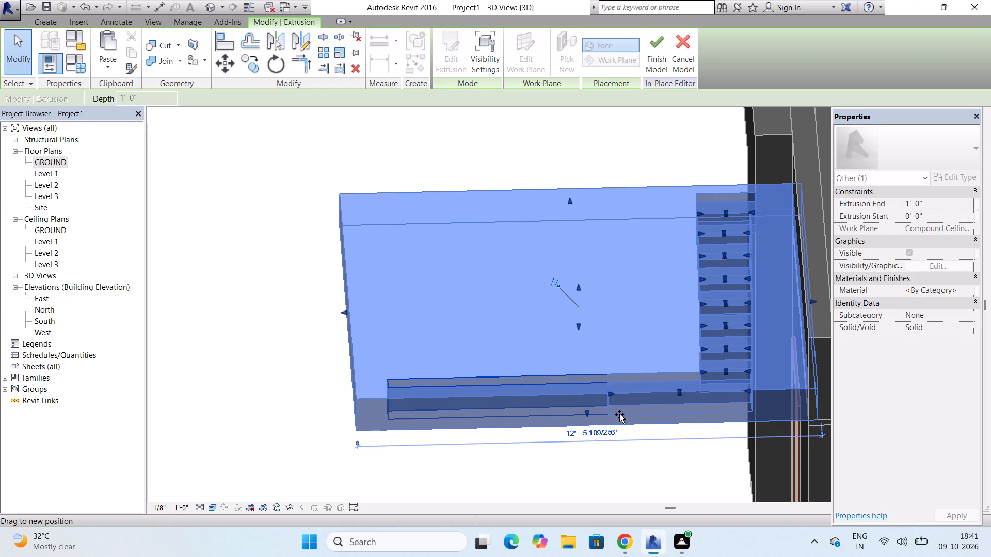
drag(619, 414, 711, 420)
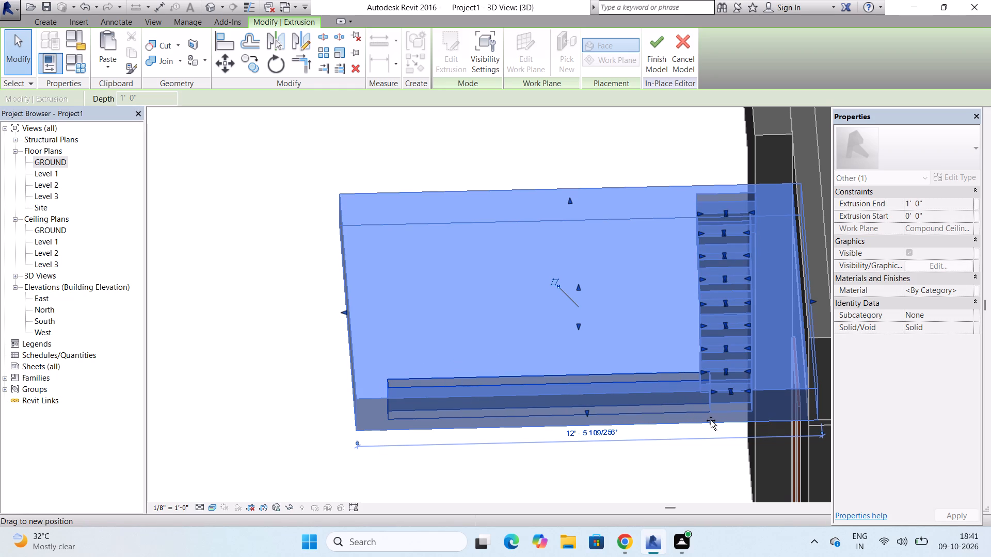
drag(711, 420, 701, 422)
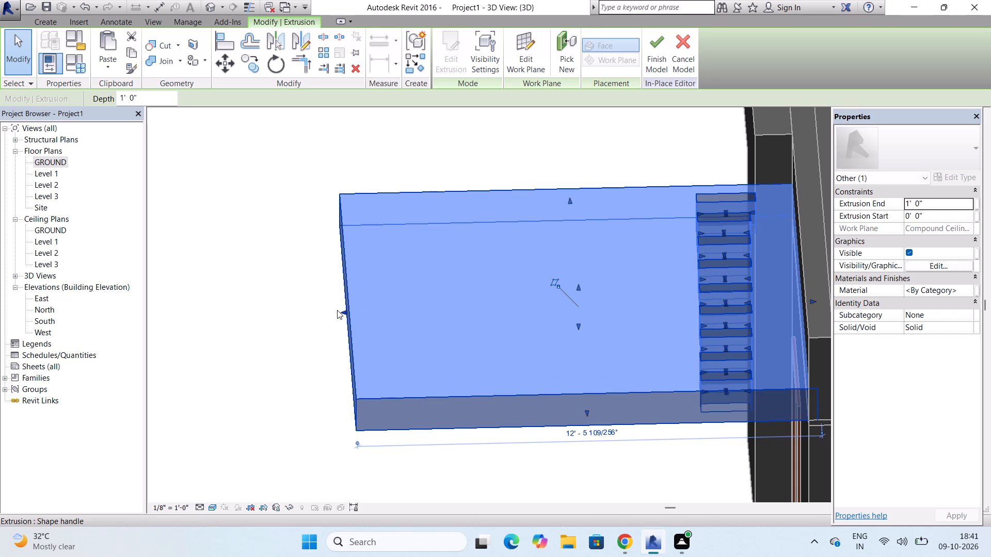
Shorten the projection by moving its outer face toward the wall, stopping just beyond the outer ends of the nine openings.
drag(344, 310, 587, 294)
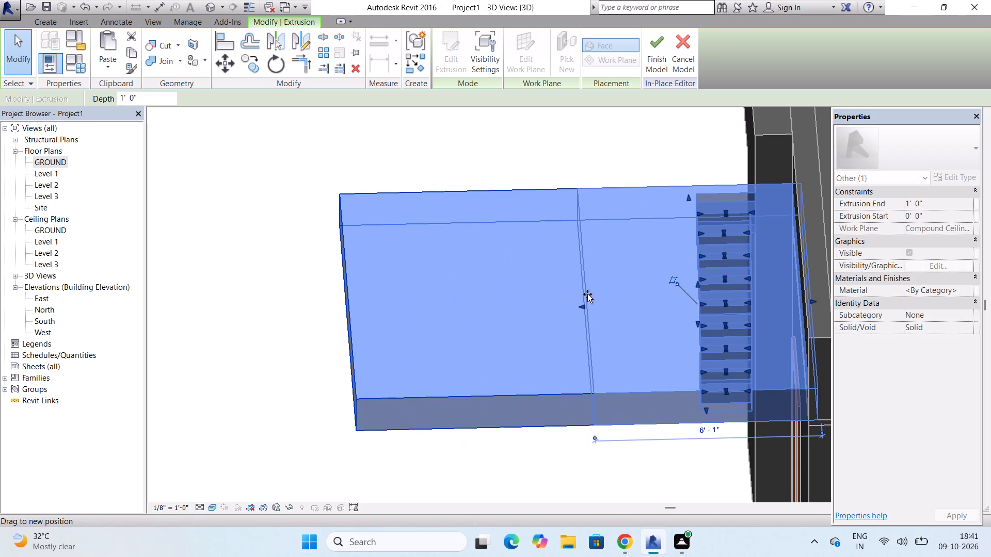
drag(587, 294, 676, 294)
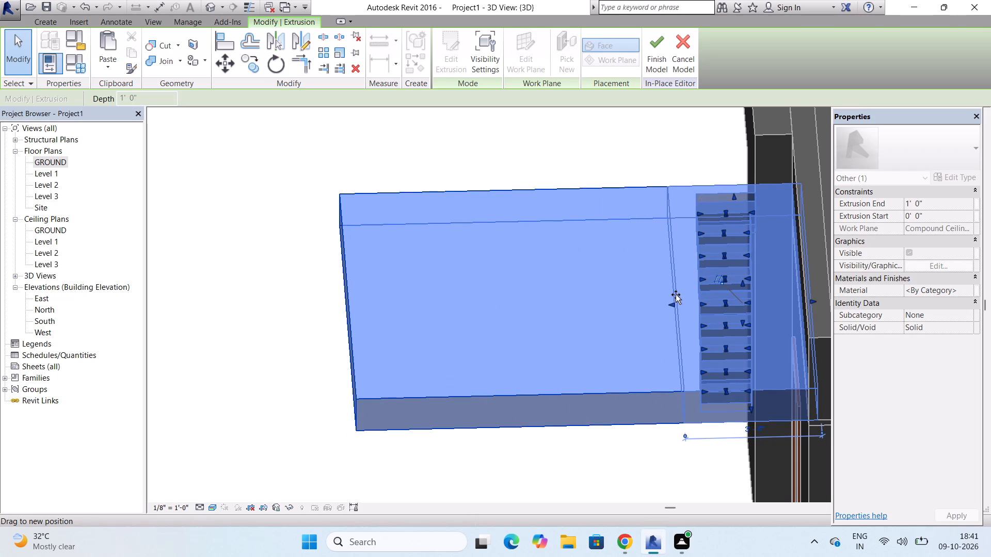
drag(676, 294, 679, 294)
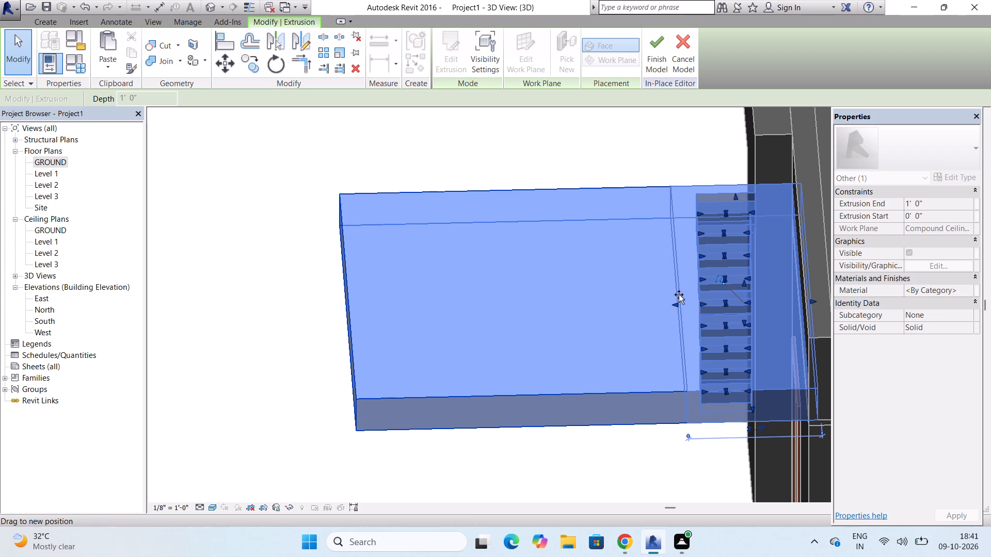
drag(679, 294, 688, 294)
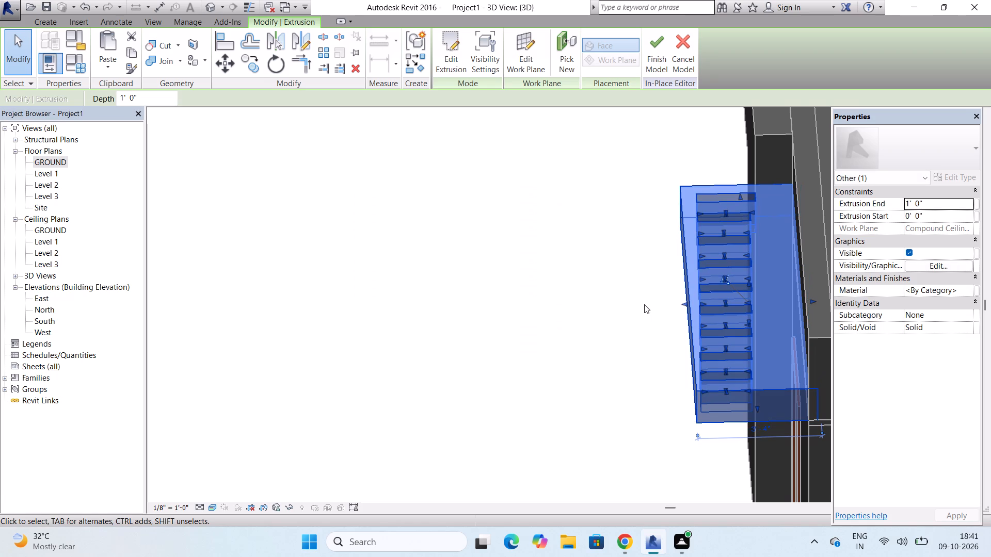
Finish the in-place model with the shortened projection and its nine openings.
click(651, 60)
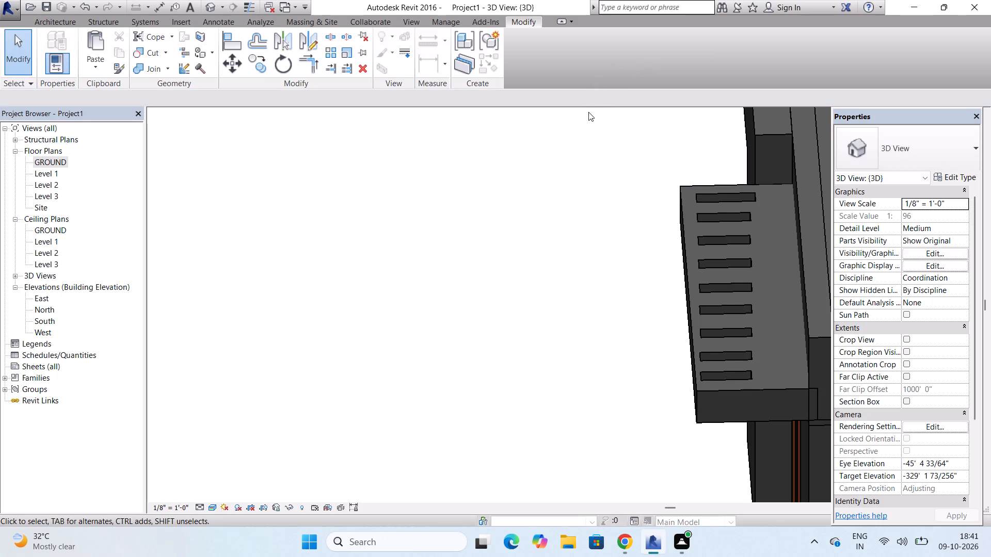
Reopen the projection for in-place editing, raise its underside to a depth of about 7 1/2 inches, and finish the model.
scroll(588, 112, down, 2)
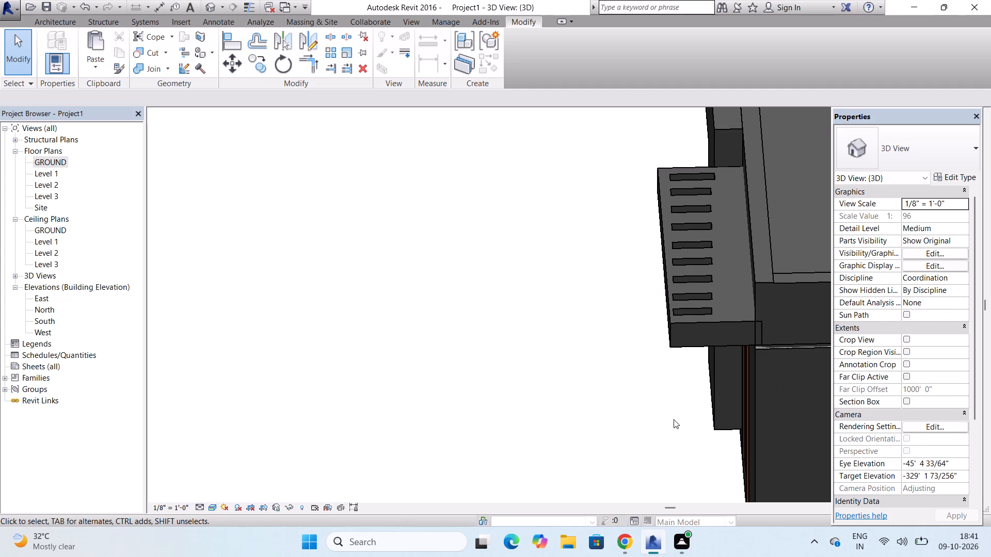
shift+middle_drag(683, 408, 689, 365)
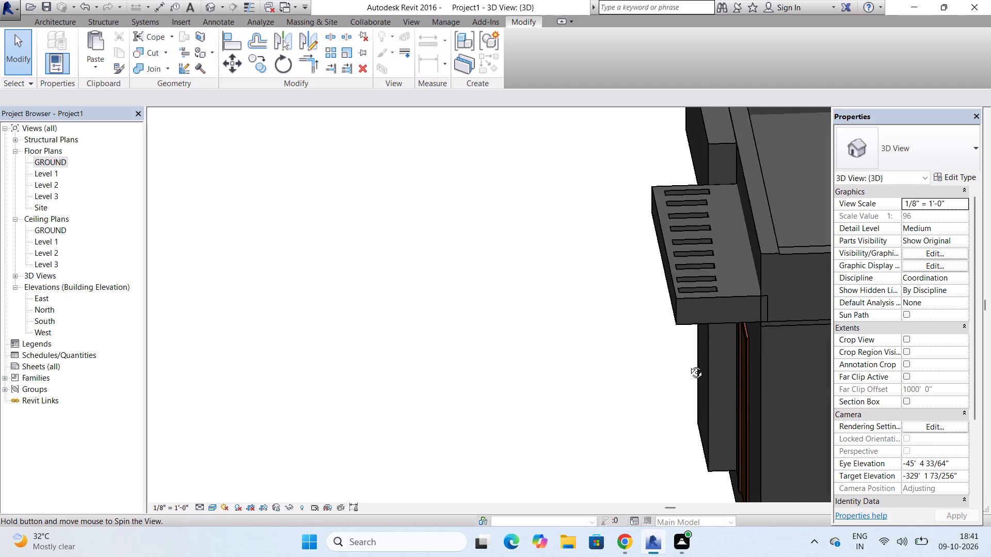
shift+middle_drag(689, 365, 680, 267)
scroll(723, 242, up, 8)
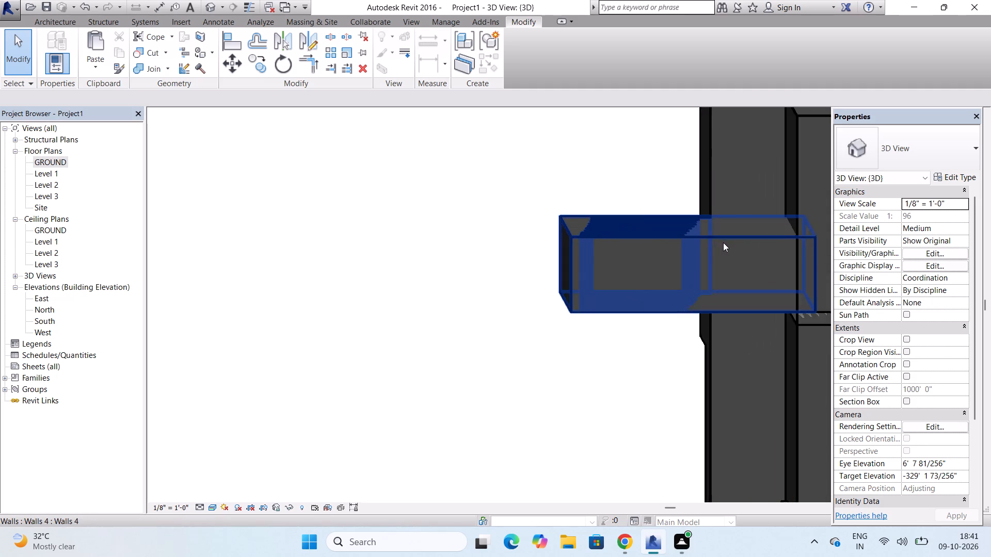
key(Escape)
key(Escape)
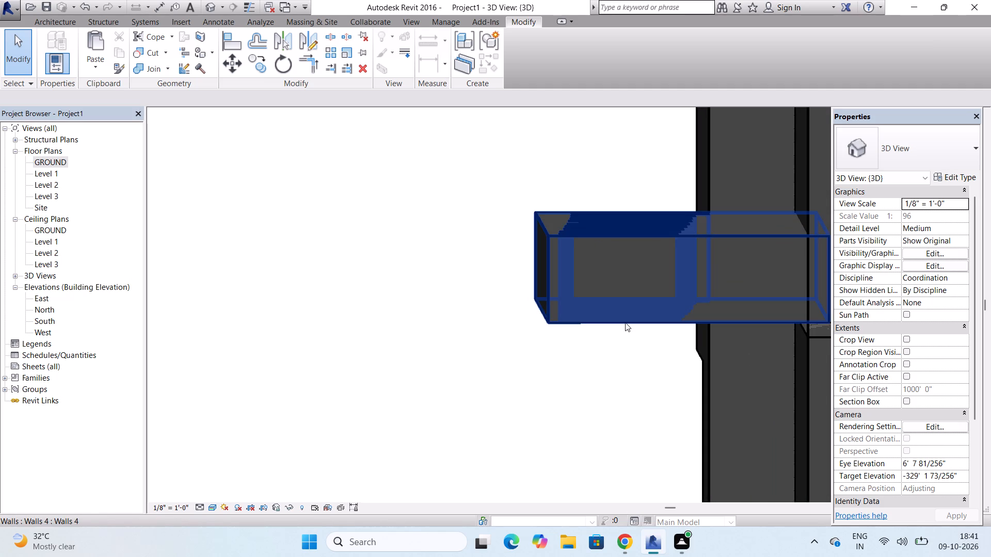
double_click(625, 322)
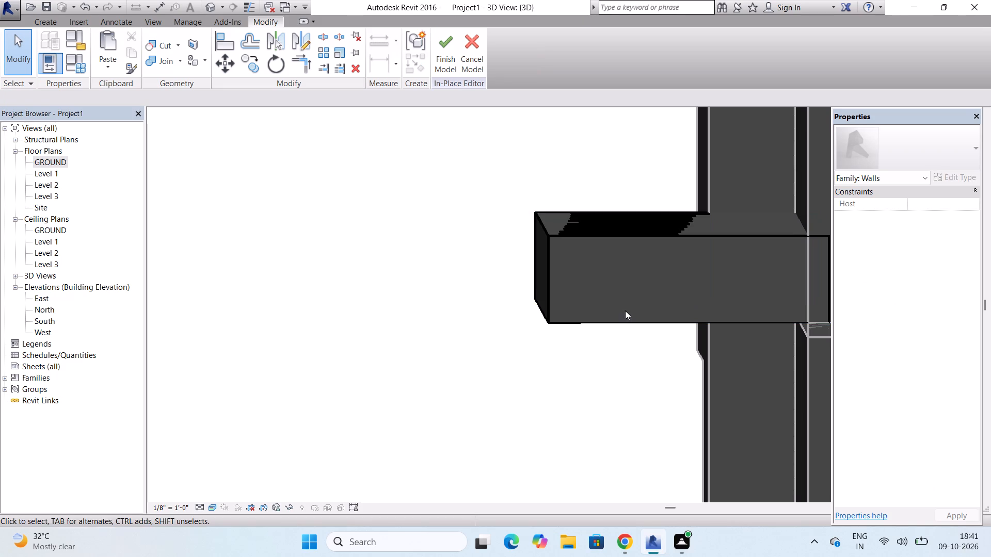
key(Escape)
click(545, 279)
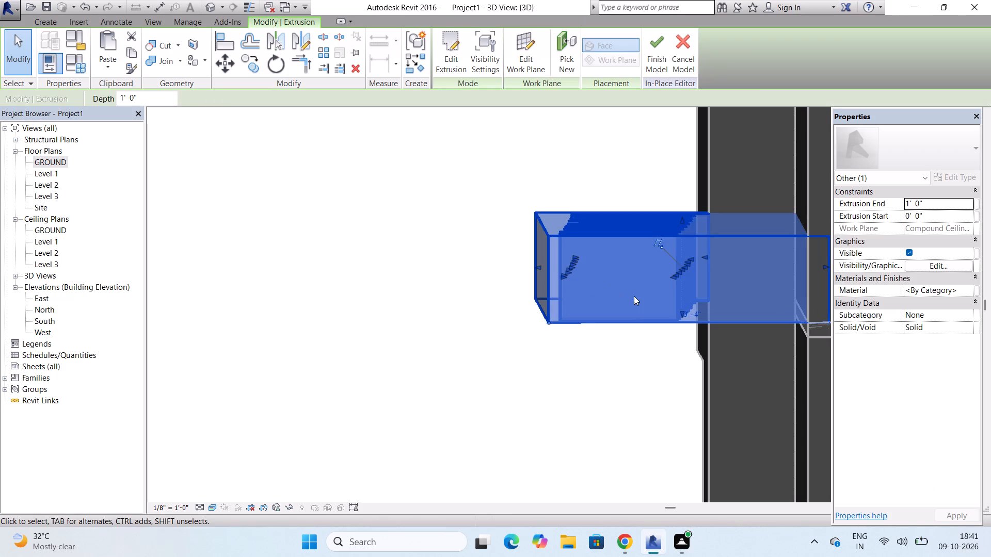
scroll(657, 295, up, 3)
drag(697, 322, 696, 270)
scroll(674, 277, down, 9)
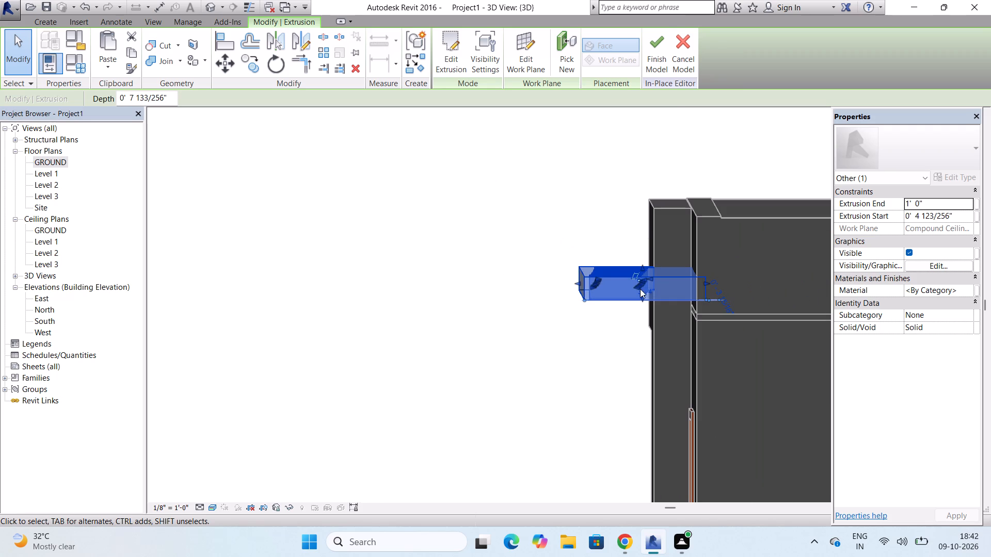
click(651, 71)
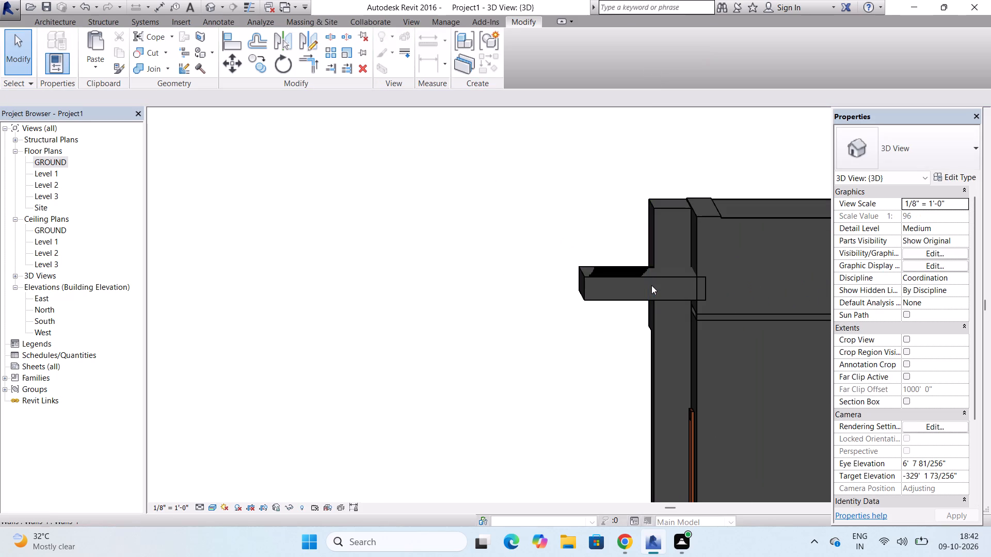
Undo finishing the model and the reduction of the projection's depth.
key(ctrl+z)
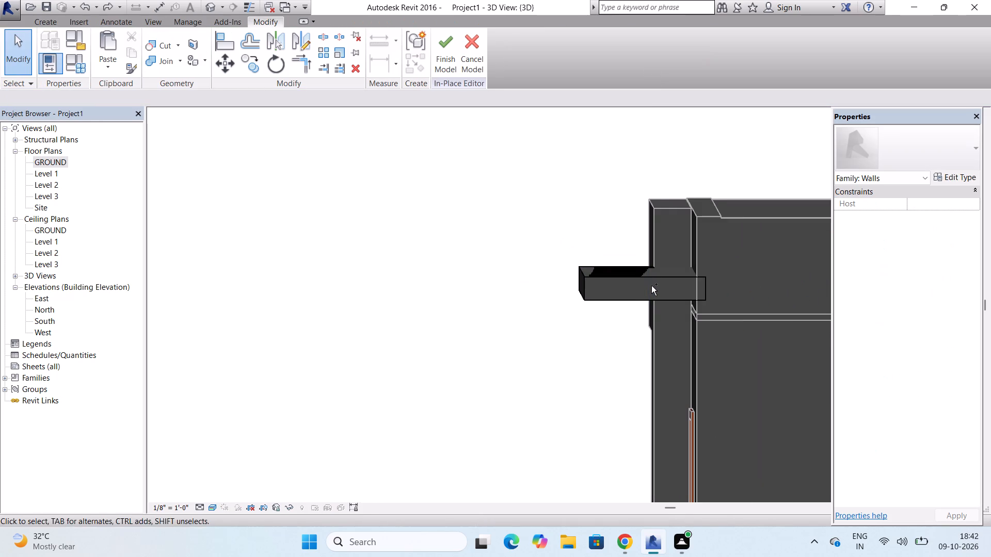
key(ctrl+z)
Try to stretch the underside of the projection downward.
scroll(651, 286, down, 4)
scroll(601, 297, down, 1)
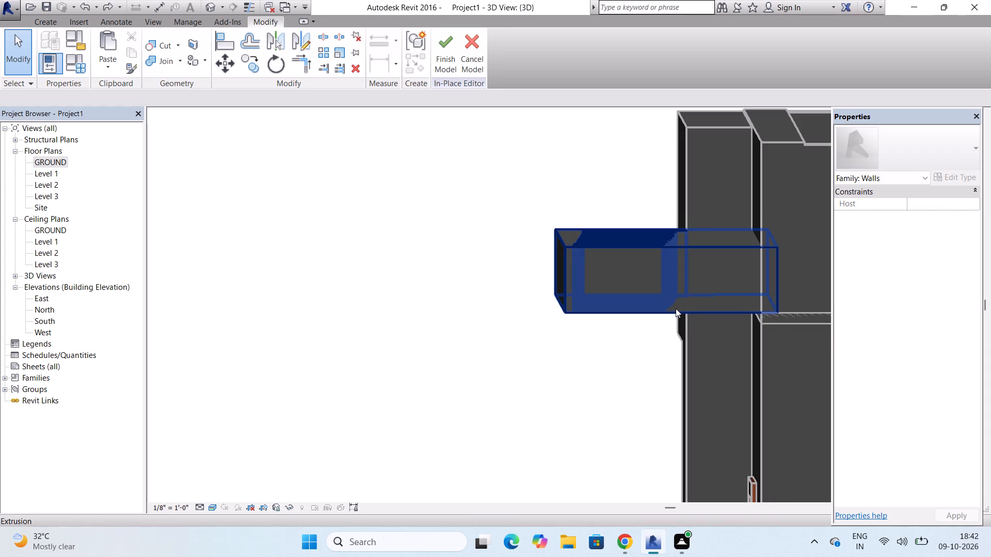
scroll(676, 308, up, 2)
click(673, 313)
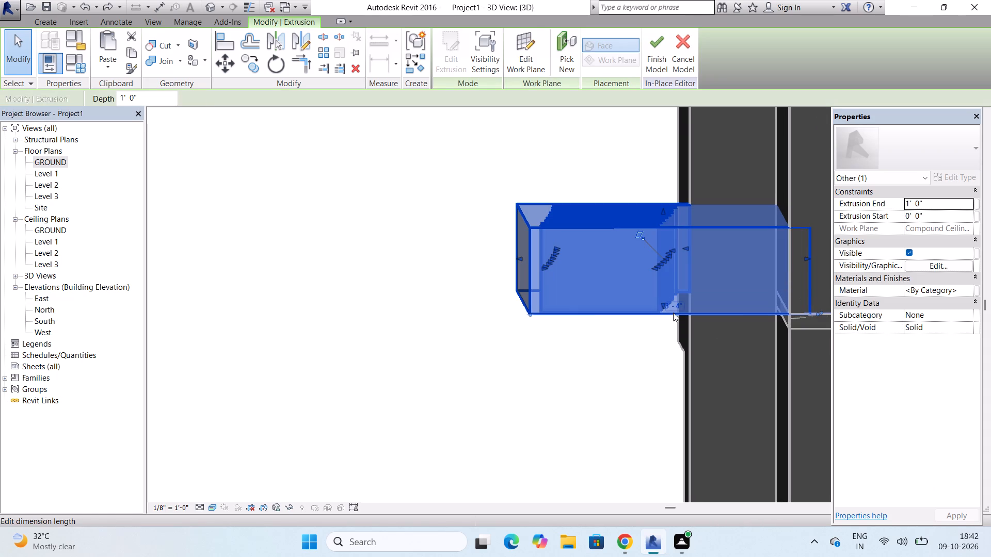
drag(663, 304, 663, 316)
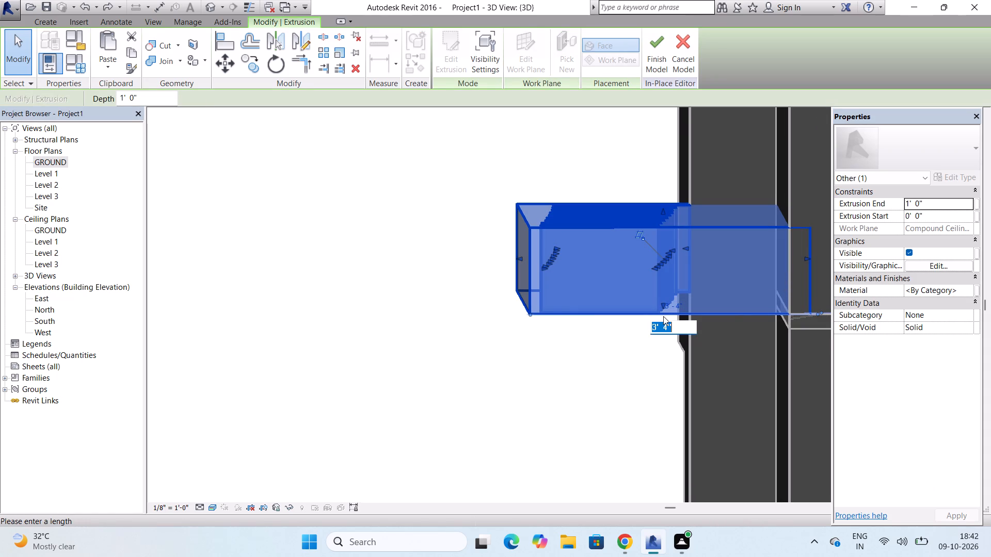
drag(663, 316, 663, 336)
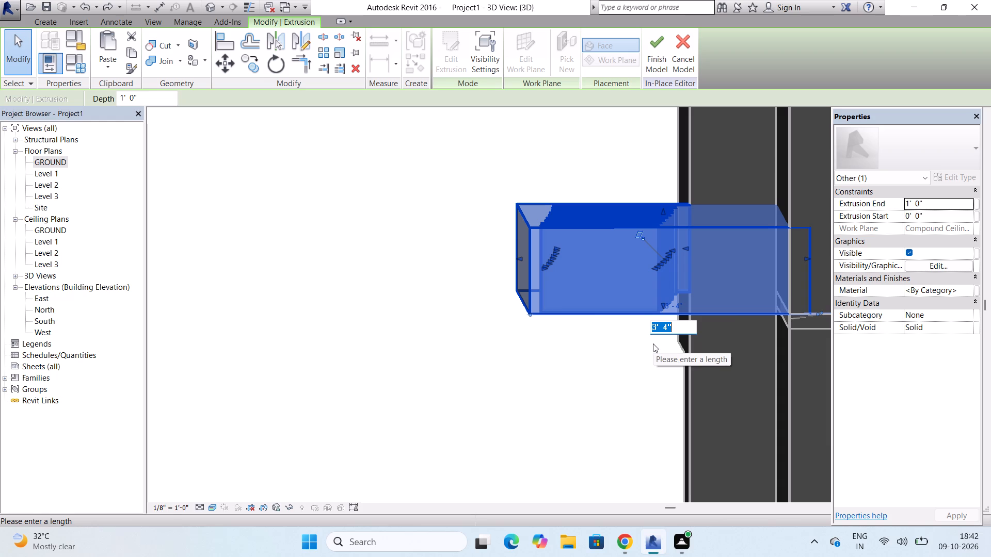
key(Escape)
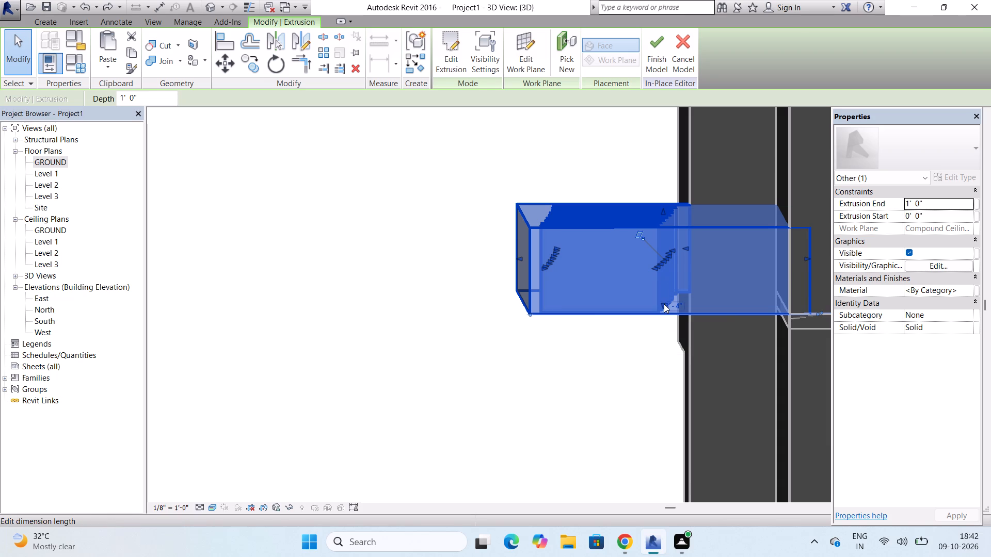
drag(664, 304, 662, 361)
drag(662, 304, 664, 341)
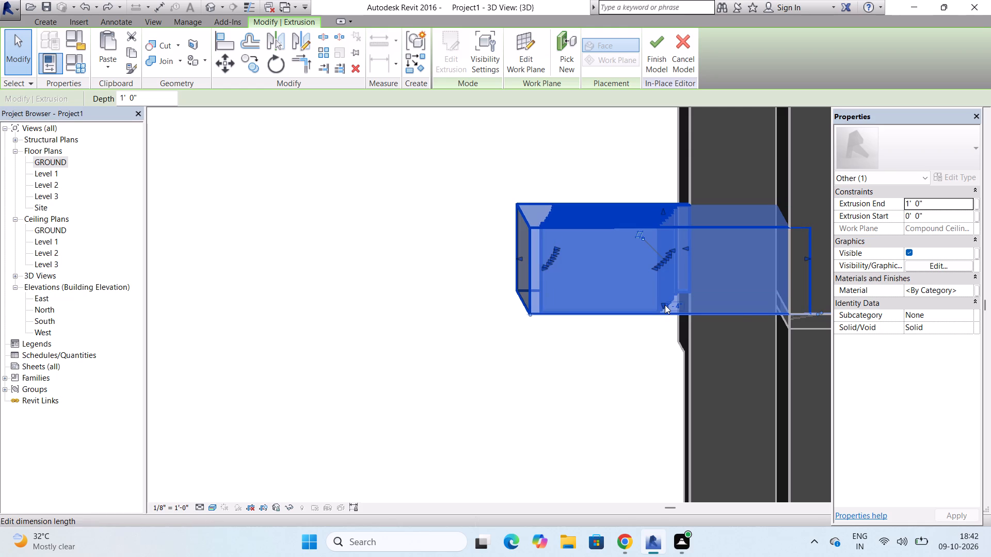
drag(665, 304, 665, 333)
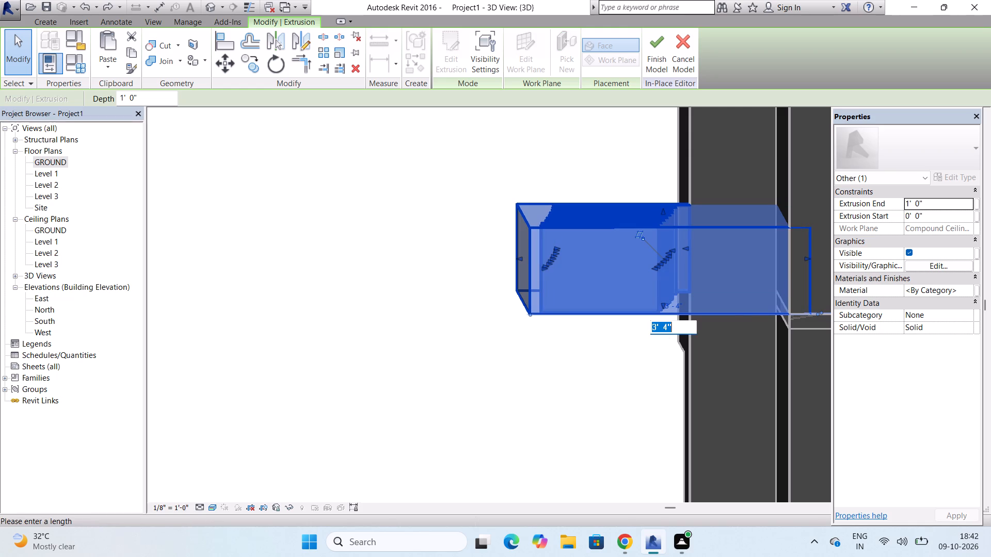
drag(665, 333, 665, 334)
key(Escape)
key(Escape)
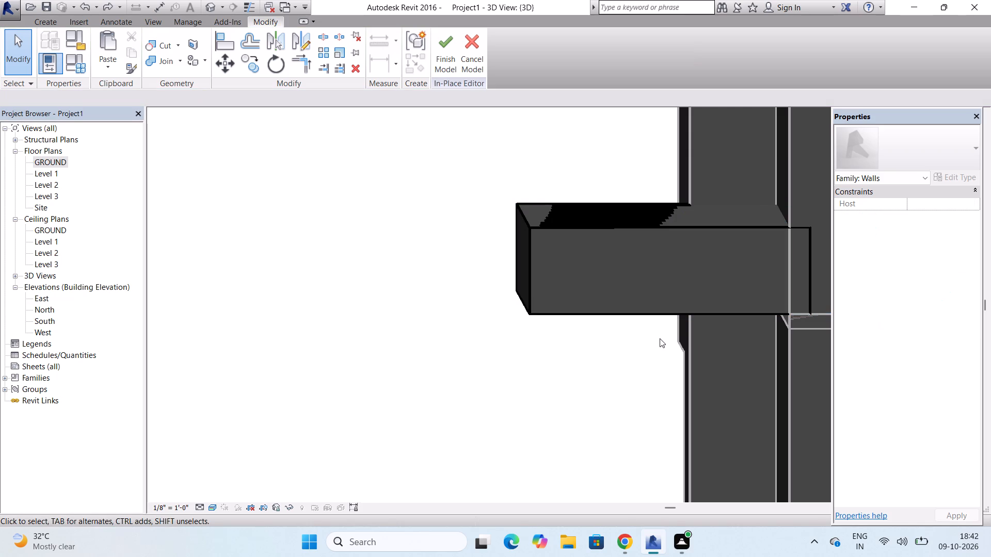
Move the projection straight down from its bottom corner to the lower edge of the slab band on the wall.
scroll(649, 338, down, 3)
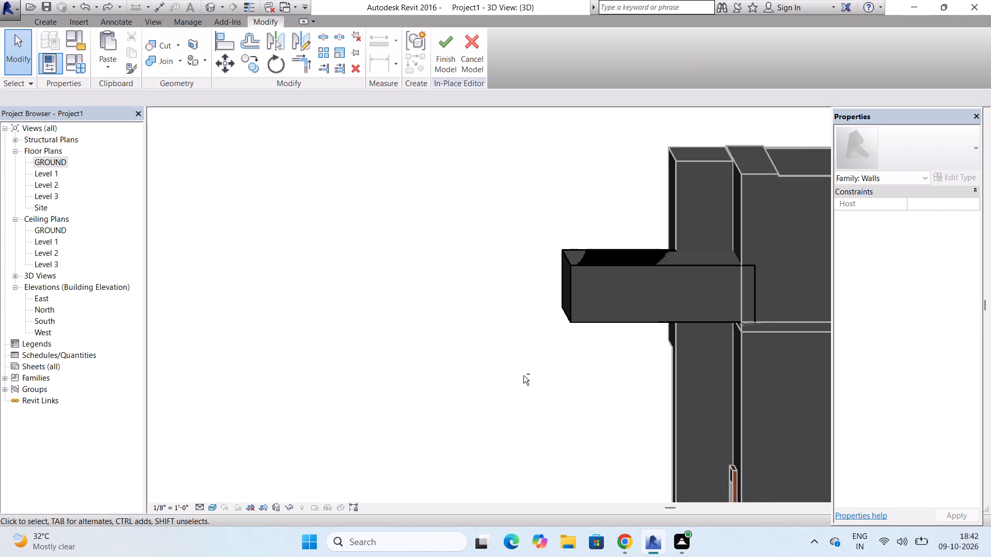
shift+middle_drag(518, 374, 614, 359)
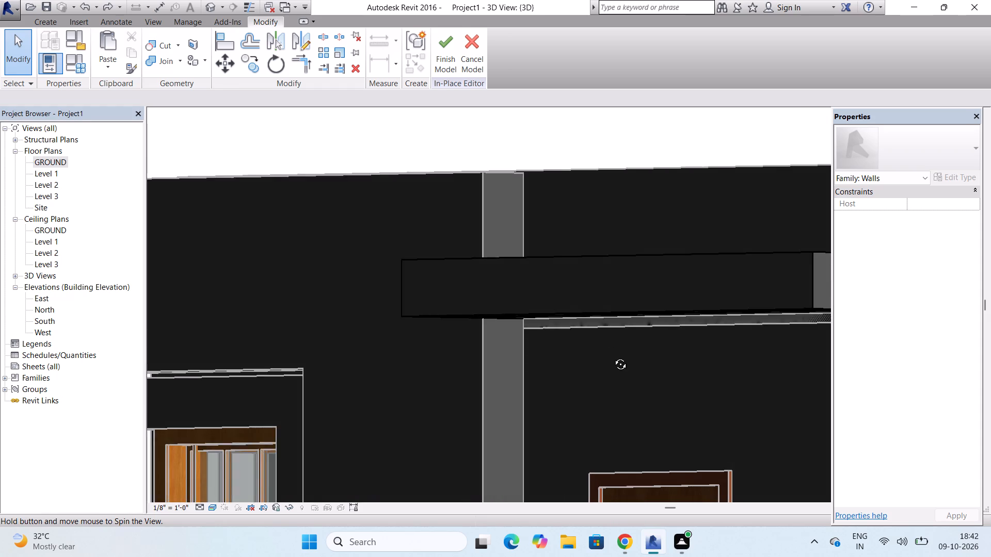
shift+middle_drag(607, 340, 490, 359)
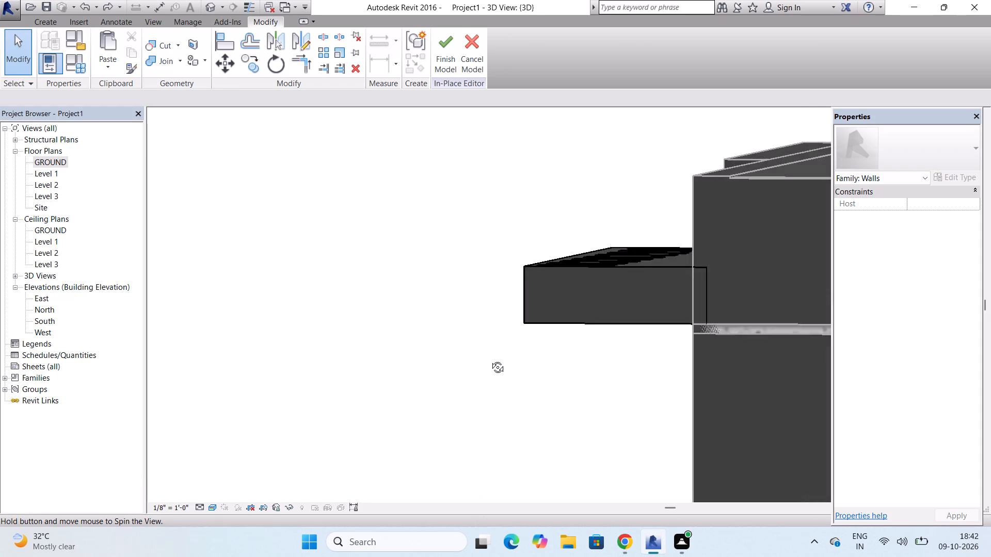
shift+middle_drag(490, 359, 488, 363)
shift+middle_click(488, 363)
shift+middle_click(490, 363)
shift+middle_click(490, 363)
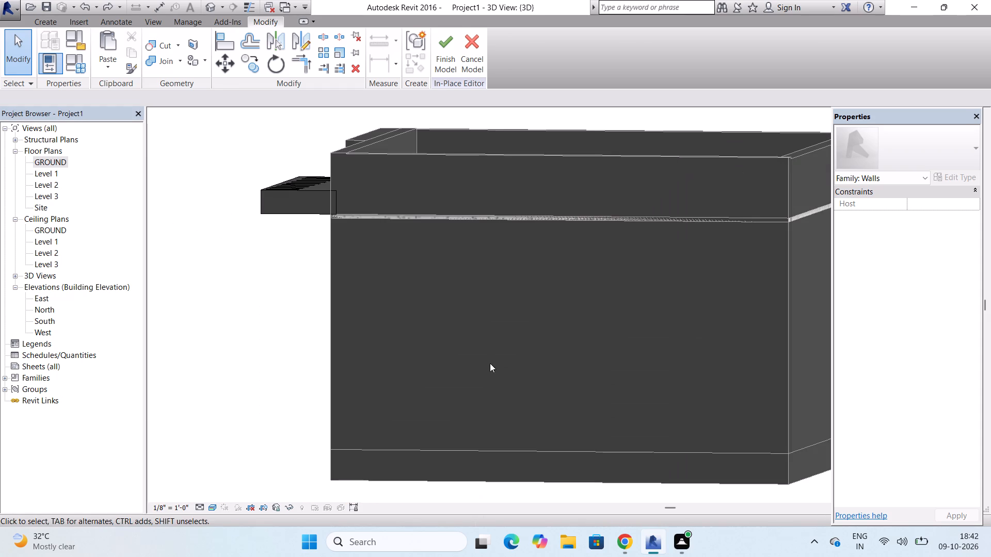
scroll(318, 181, up, 10)
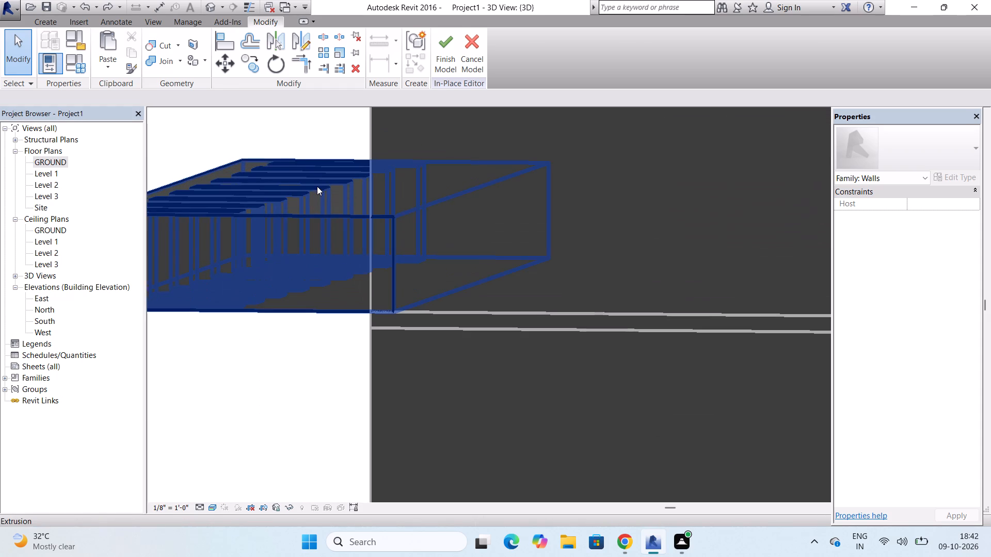
click(322, 211)
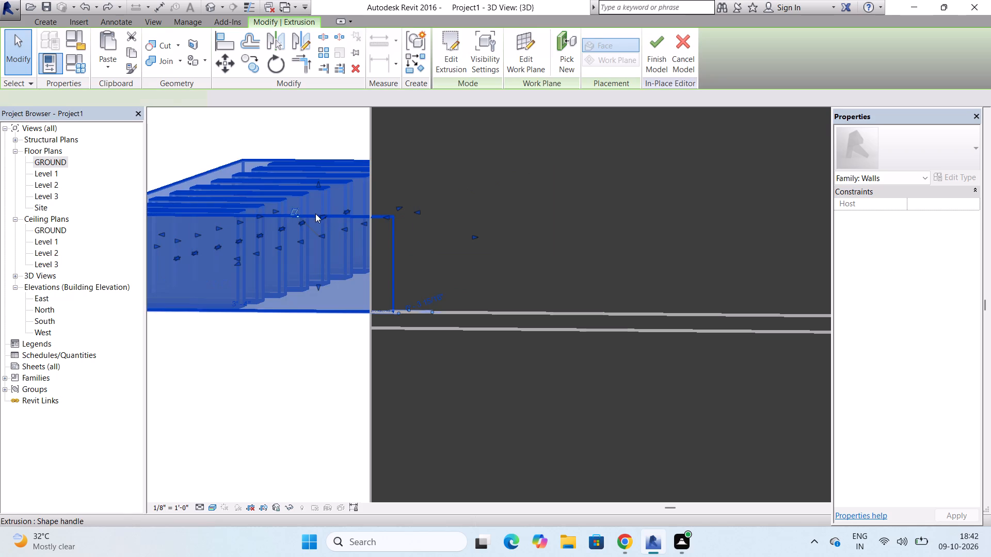
scroll(384, 320, up, 7)
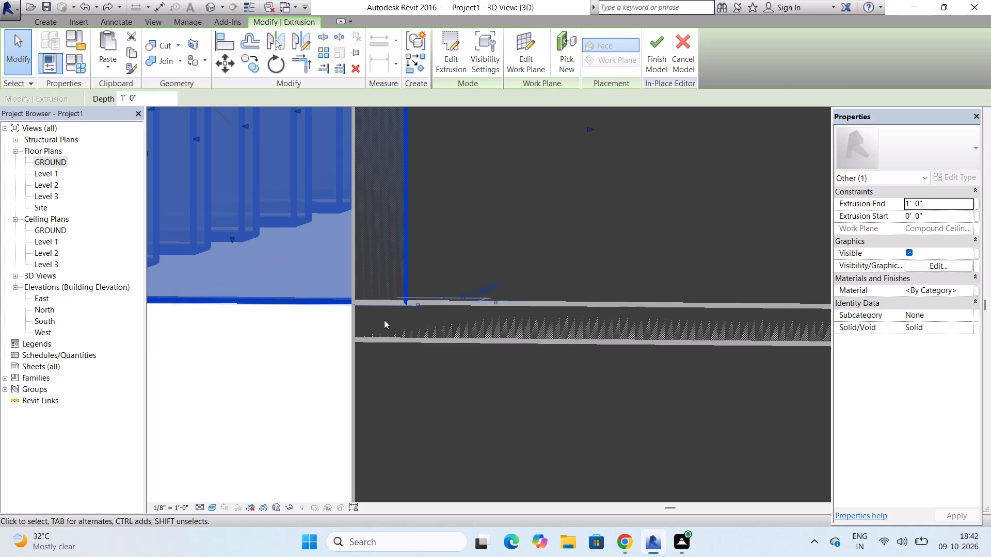
click(228, 60)
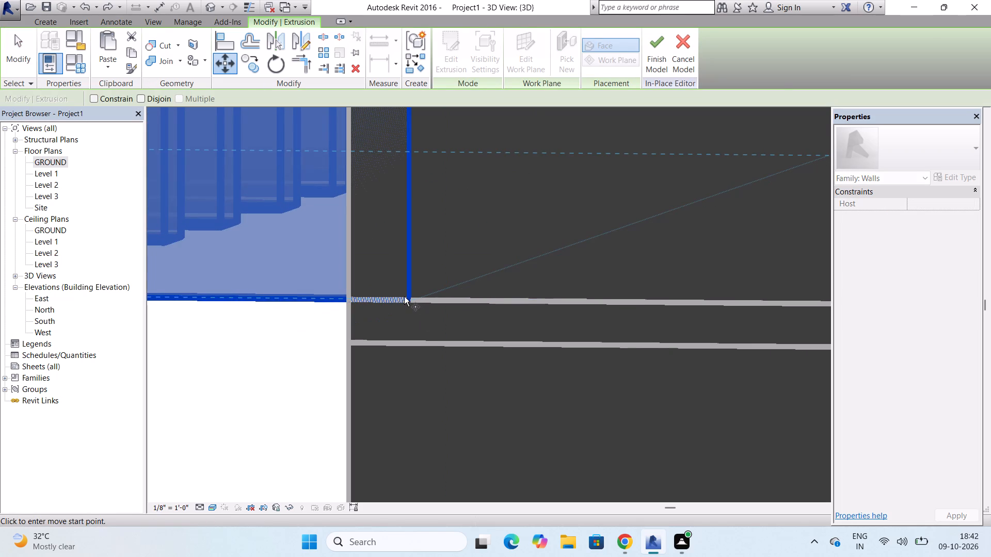
drag(407, 298, 409, 342)
click(409, 342)
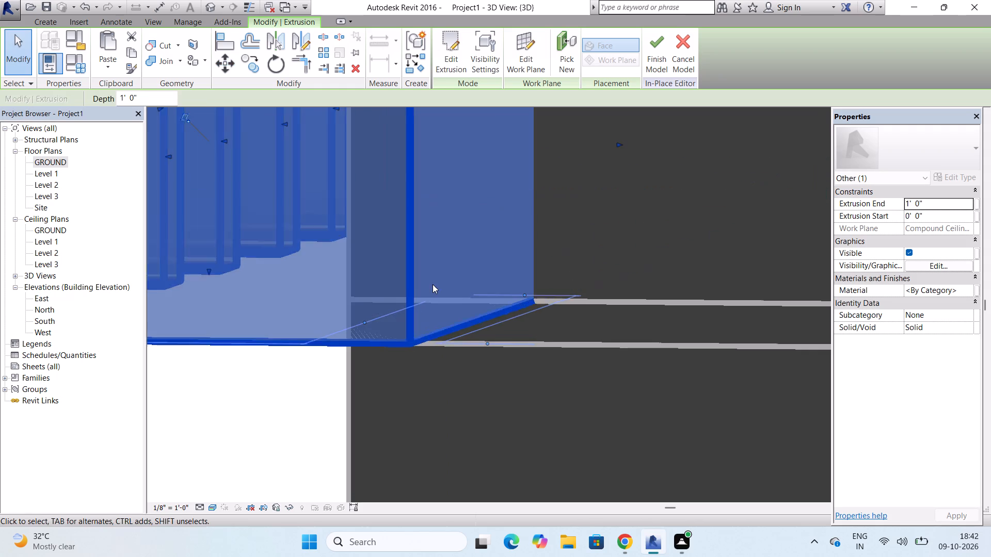
Extend the near-door end of the projection along the wall until it meets the protruding wall beside the front door.
scroll(433, 284, down, 9)
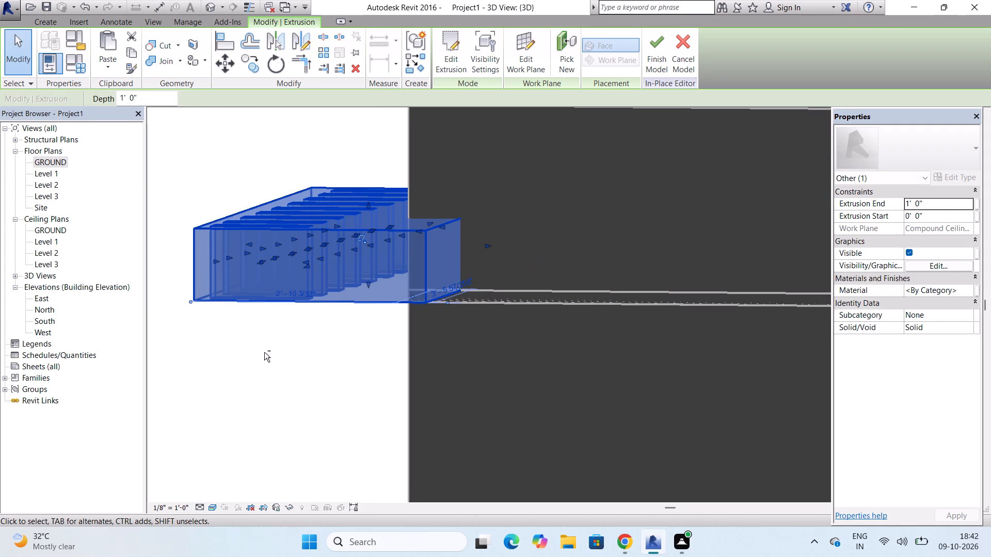
shift+middle_drag(264, 352, 431, 368)
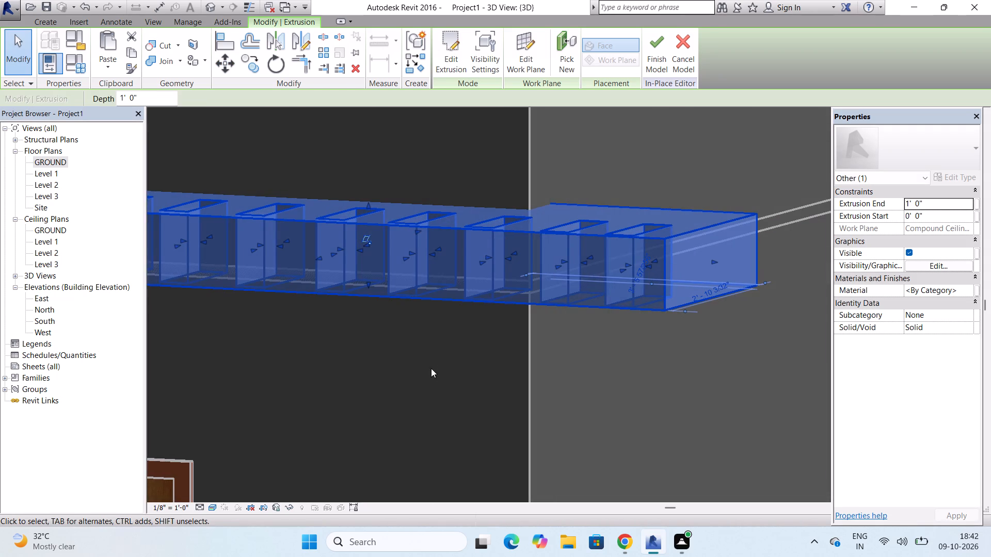
scroll(436, 367, down, 2)
scroll(577, 350, down, 3)
scroll(652, 336, down, 2)
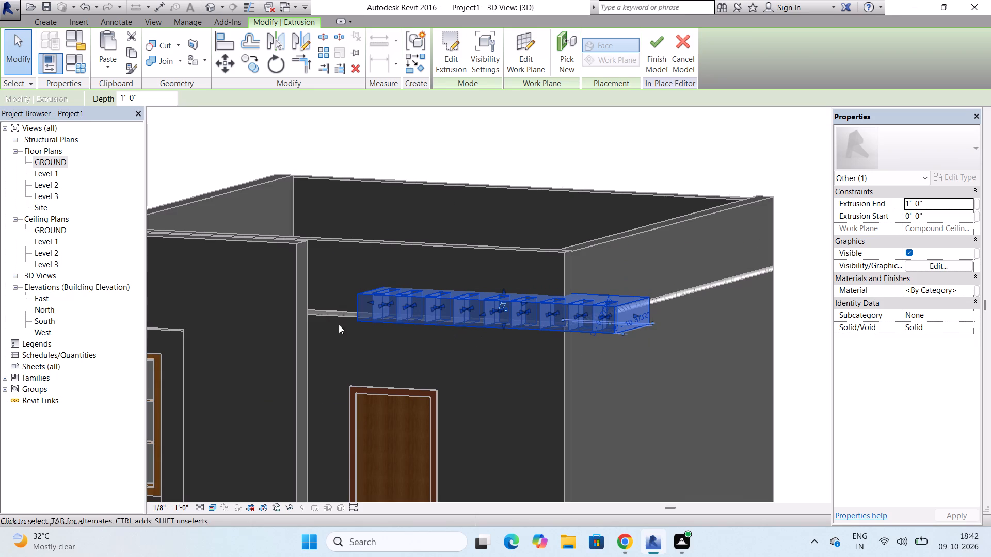
scroll(348, 304, up, 7)
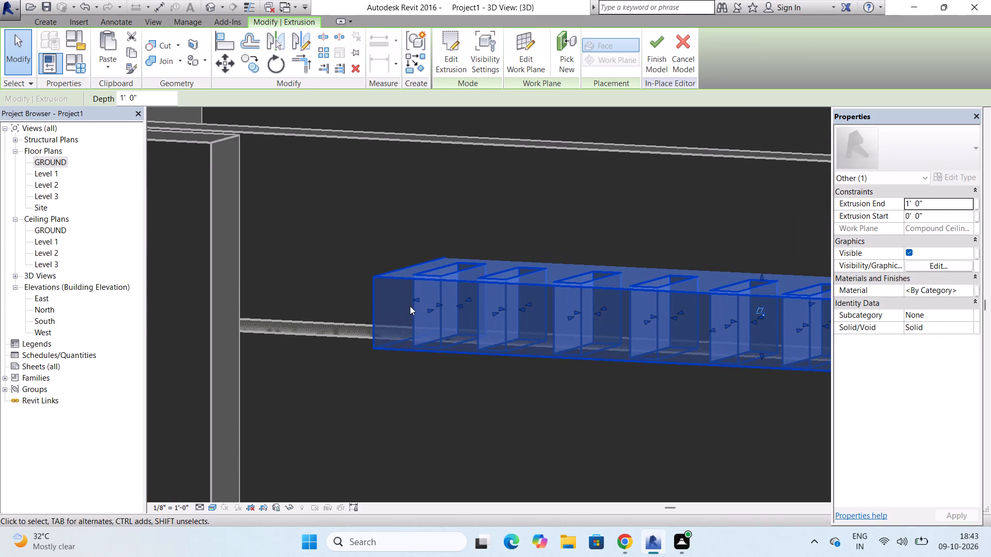
drag(417, 300, 318, 301)
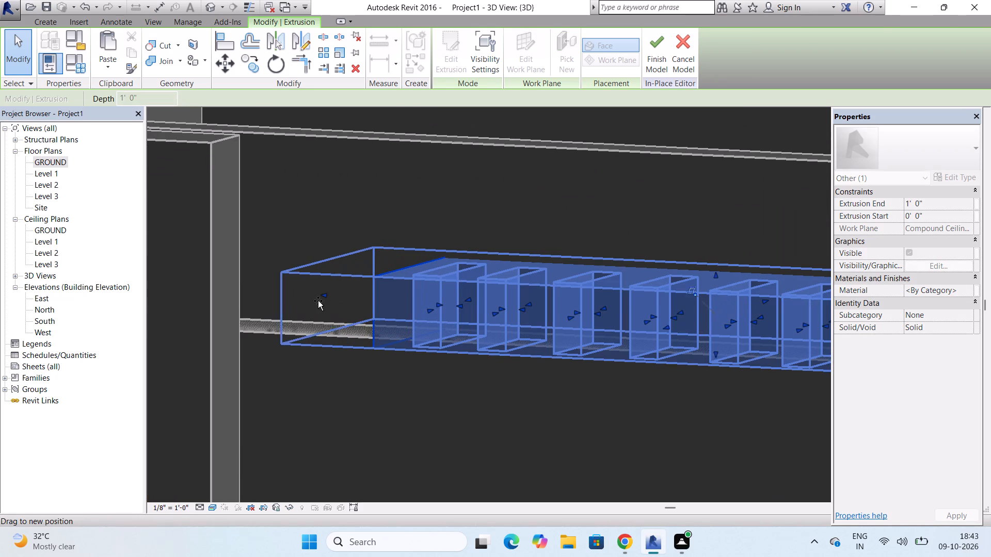
drag(318, 301, 250, 298)
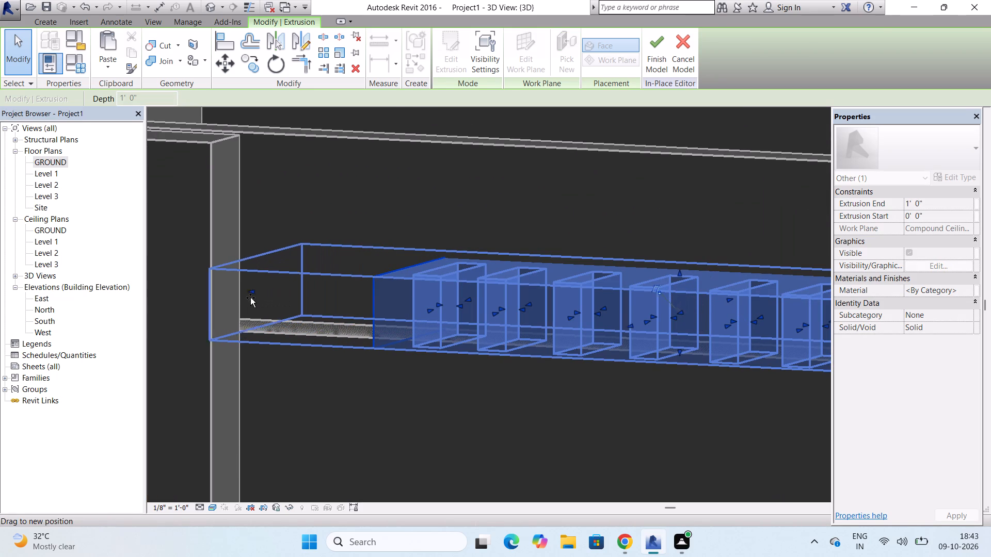
drag(250, 298, 231, 298)
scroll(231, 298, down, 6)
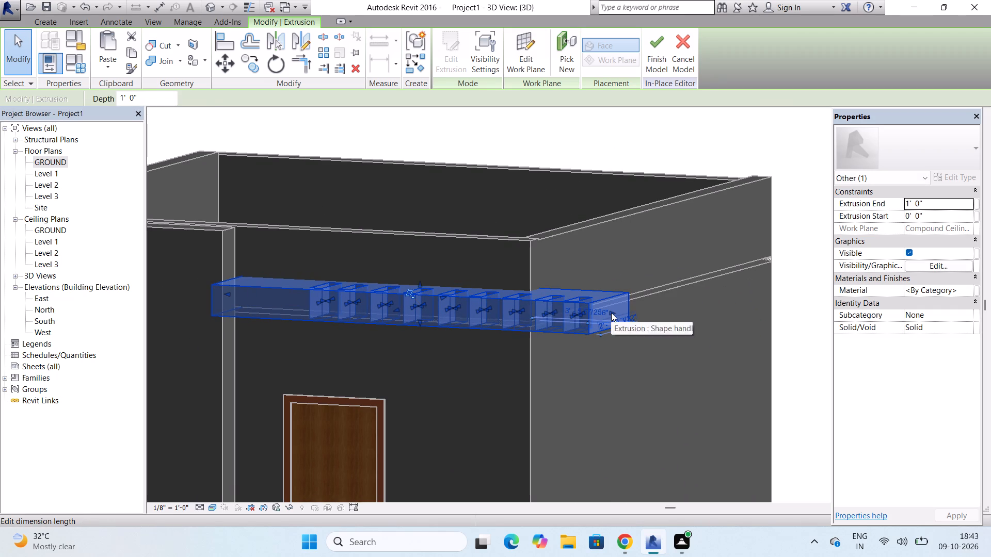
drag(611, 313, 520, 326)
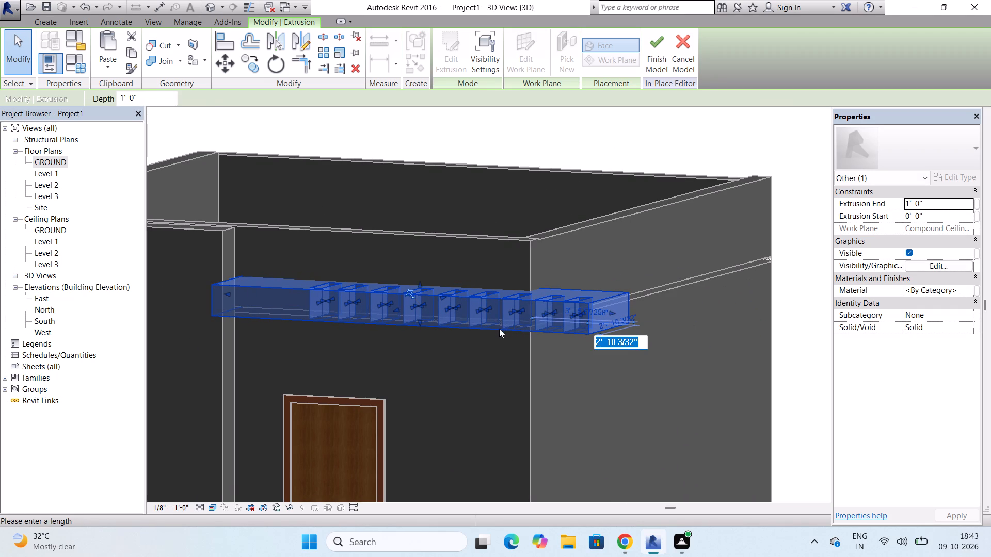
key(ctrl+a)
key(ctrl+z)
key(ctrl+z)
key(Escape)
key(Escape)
Undo the extension of the projection's near-door end and its downward move to the slab band's lower edge.
key(ctrl+z)
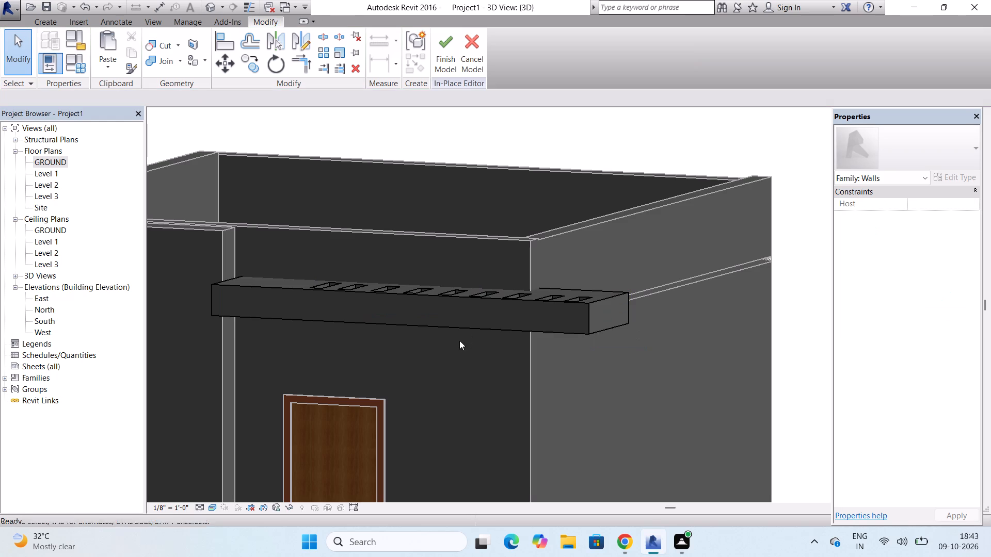
key(ctrl+z)
scroll(491, 357, down, 2)
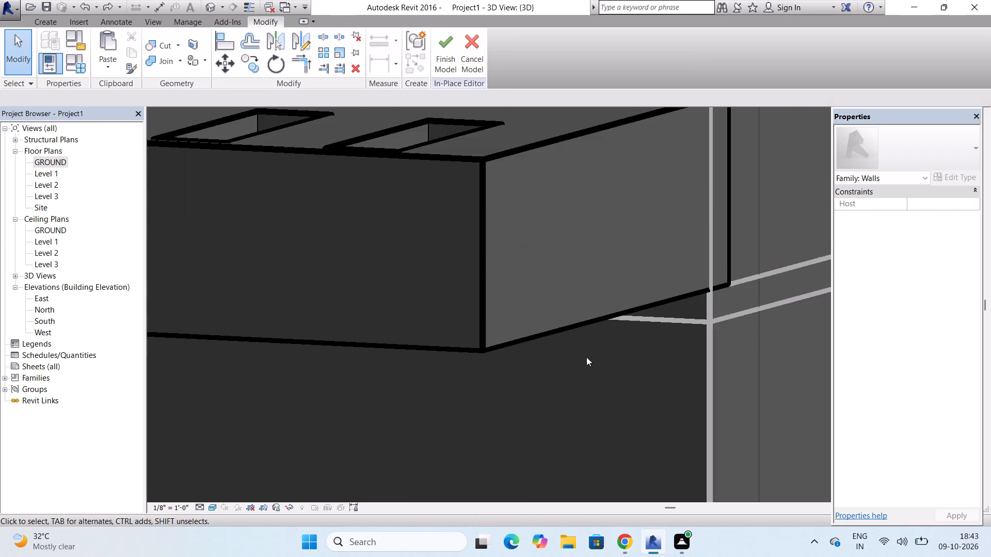
scroll(683, 323, down, 12)
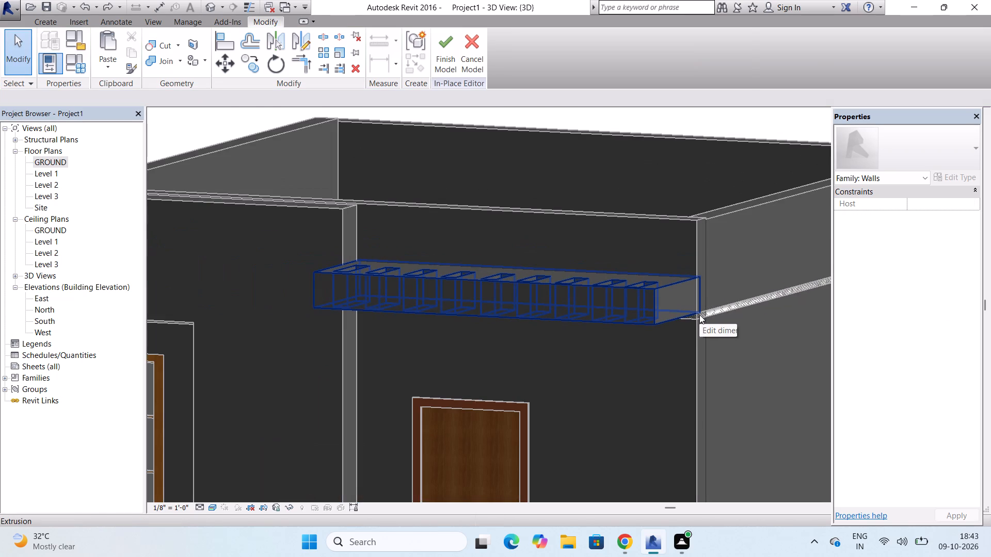
scroll(594, 231, down, 3)
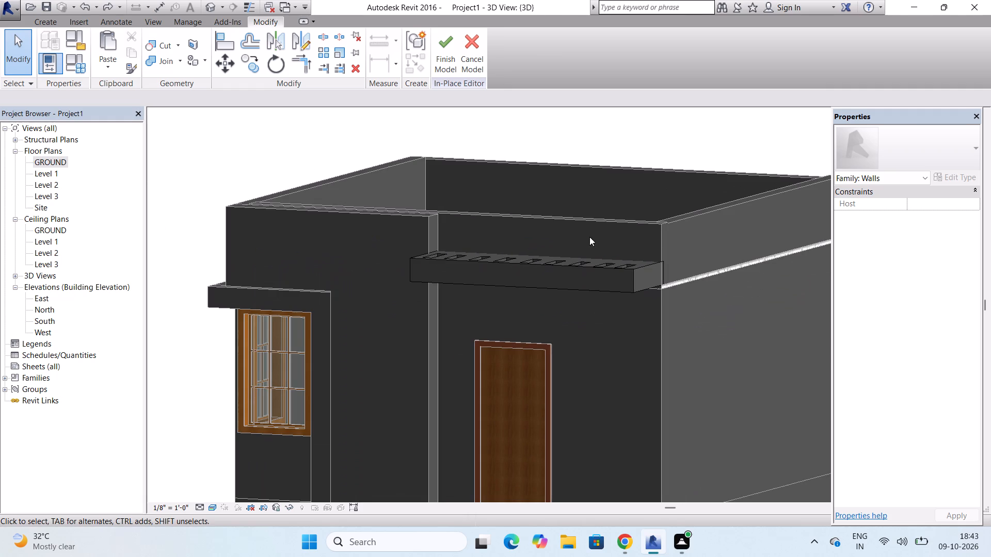
key(Escape)
key(Escape)
Examine how the projection sits against the front wall, the slab band and the parapet from the front and sides.
shift+middle_drag(468, 325, 489, 325)
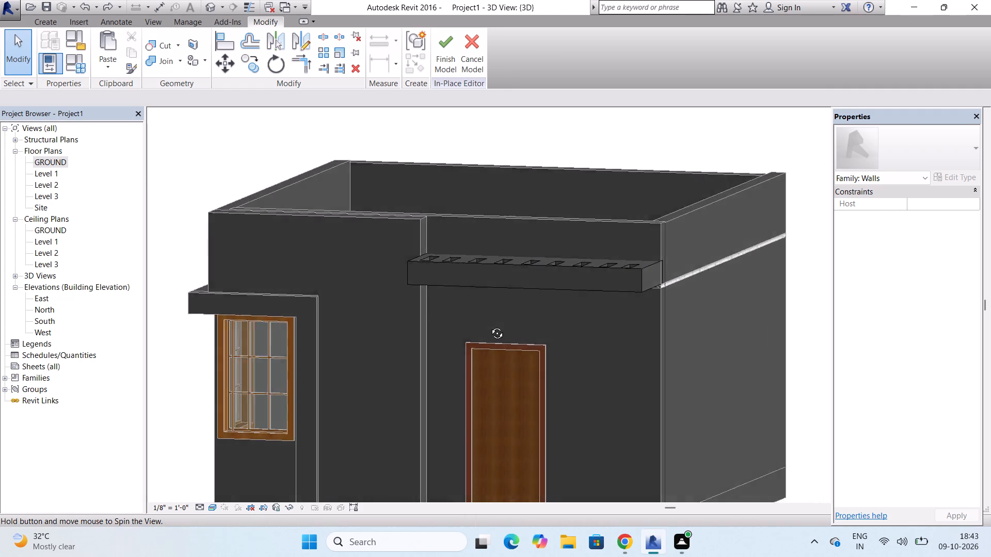
shift+middle_drag(489, 325, 526, 320)
scroll(526, 320, down, 2)
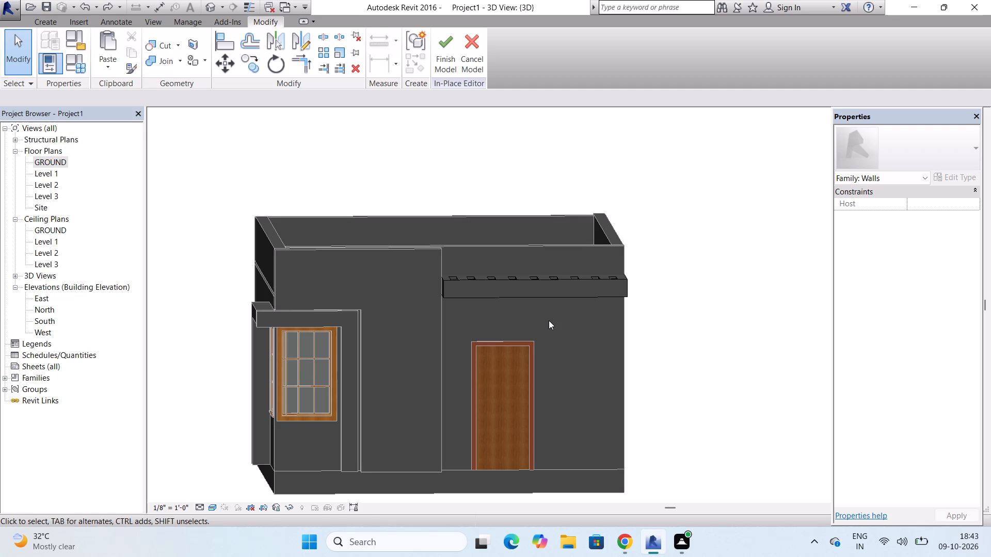
shift+middle_drag(548, 322, 523, 407)
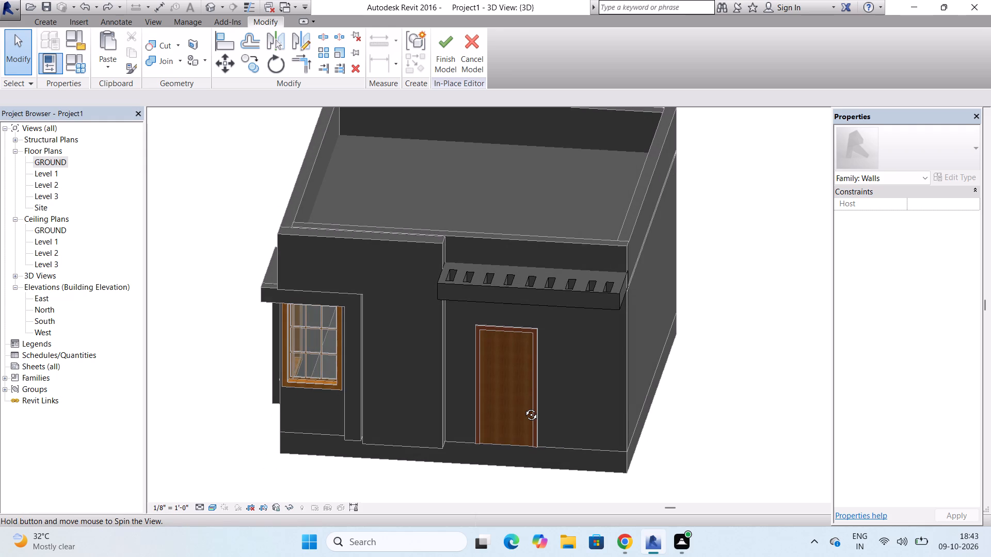
shift+middle_drag(523, 407, 343, 388)
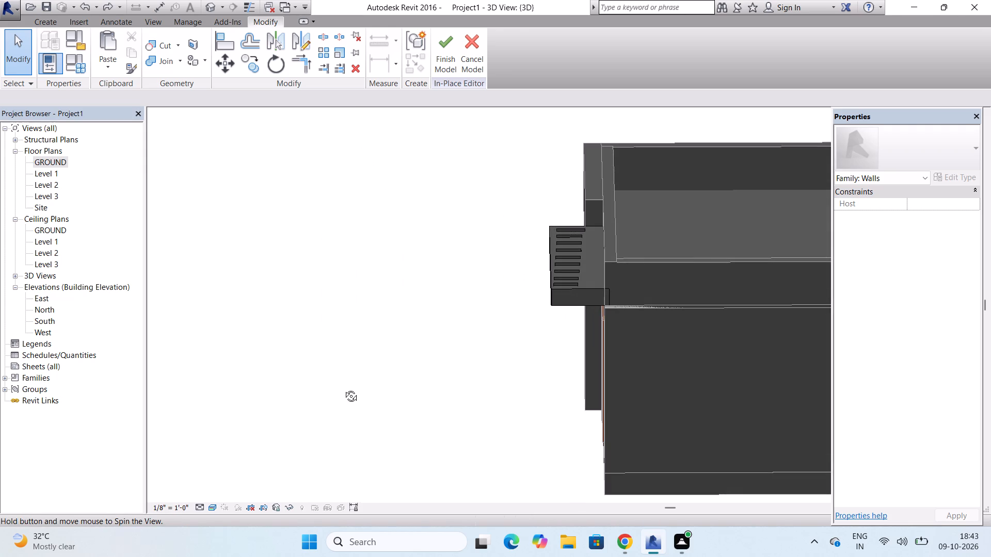
shift+middle_drag(343, 388, 307, 338)
shift+middle_click(306, 336)
shift+middle_drag(306, 336, 306, 332)
shift+middle_click(306, 332)
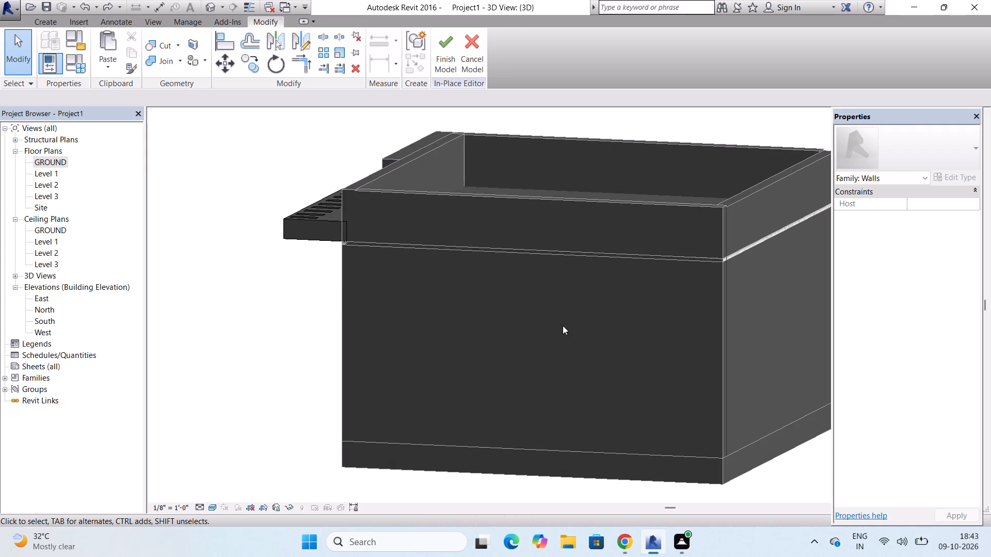
click(553, 252)
double_click(555, 248)
scroll(555, 248, down, 2)
shift+middle_drag(555, 250, 545, 371)
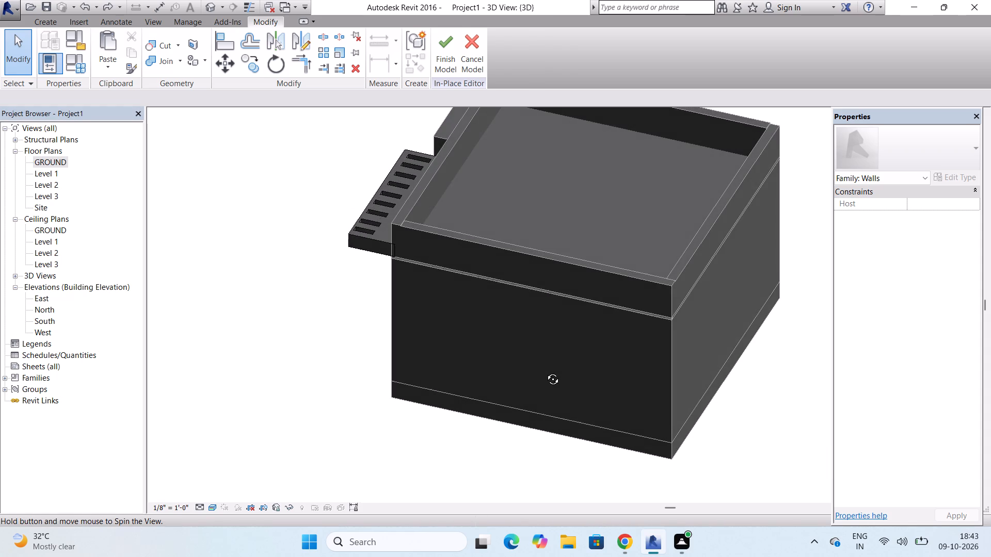
shift+middle_drag(545, 371, 550, 356)
shift+middle_drag(550, 355, 565, 323)
shift+middle_click(583, 292)
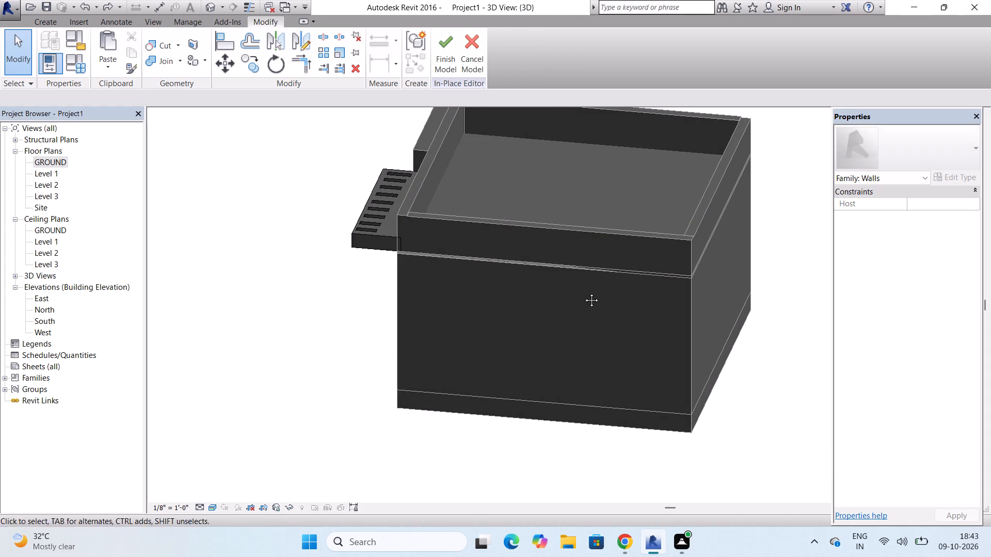
shift+middle_click(584, 292)
shift+middle_click(584, 292)
shift+middle_drag(584, 292, 621, 259)
shift+middle_drag(642, 240, 652, 233)
shift+middle_click(661, 211)
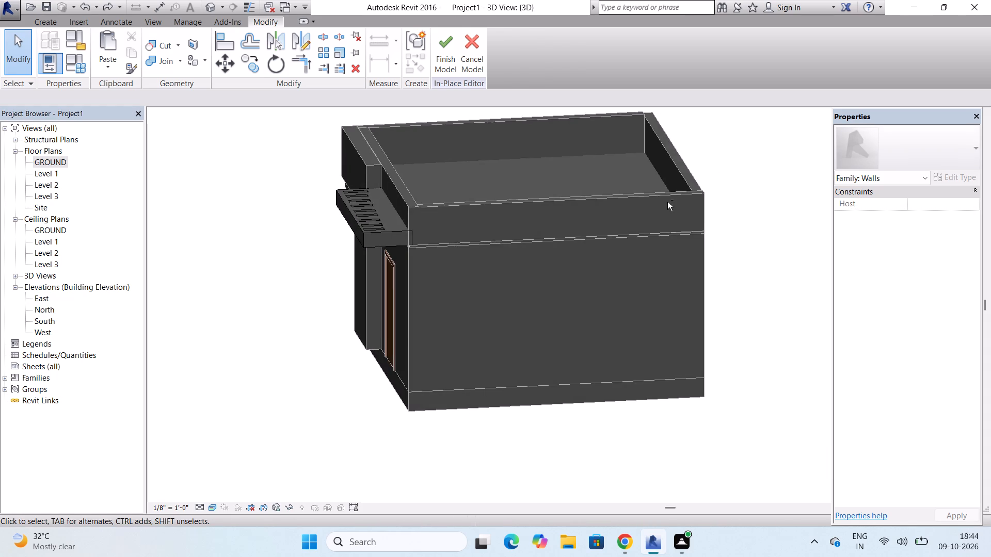
shift+middle_drag(700, 146, 702, 140)
shift+middle_click(704, 135)
shift+middle_click(704, 133)
shift+middle_click(704, 133)
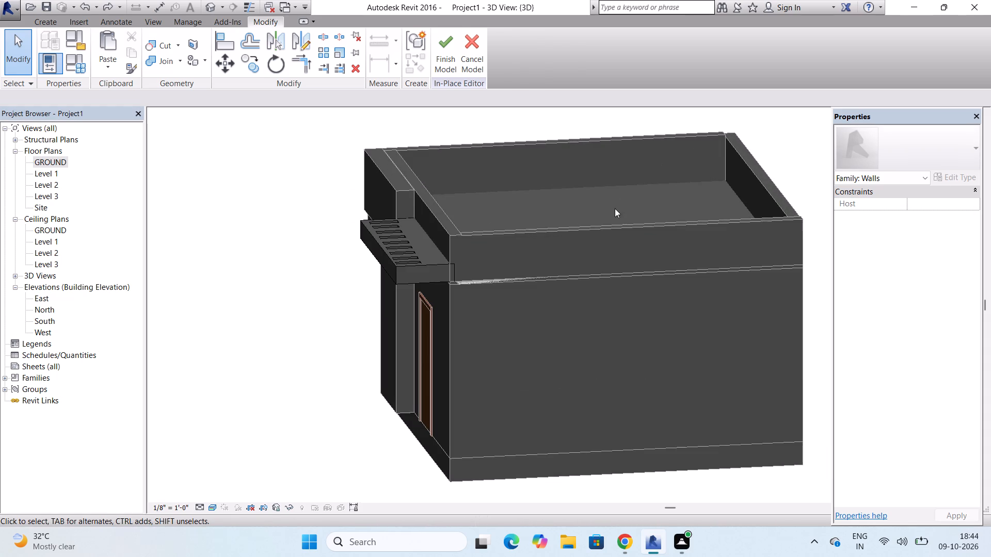
scroll(615, 207, down, 2)
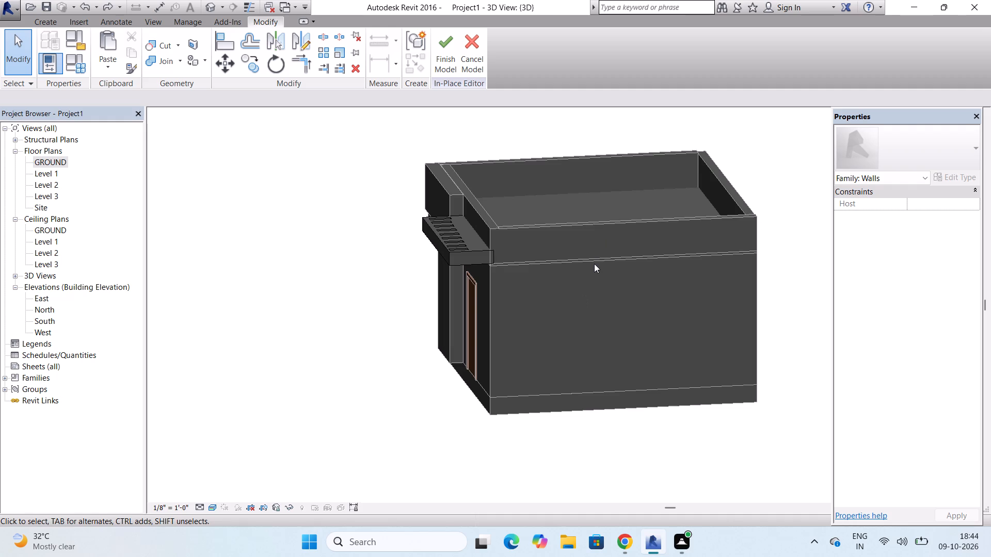
shift+middle_drag(595, 262, 636, 231)
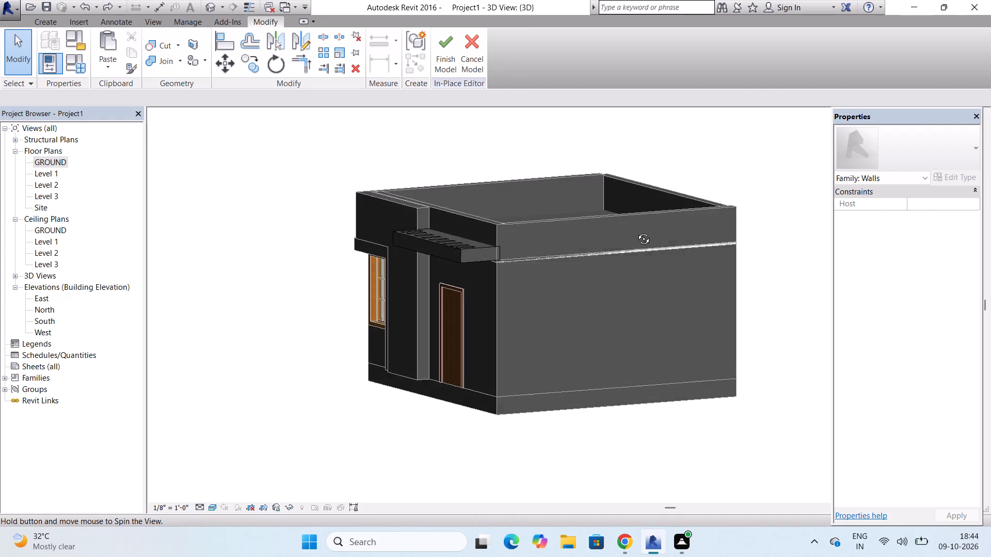
shift+middle_drag(636, 231, 762, 196)
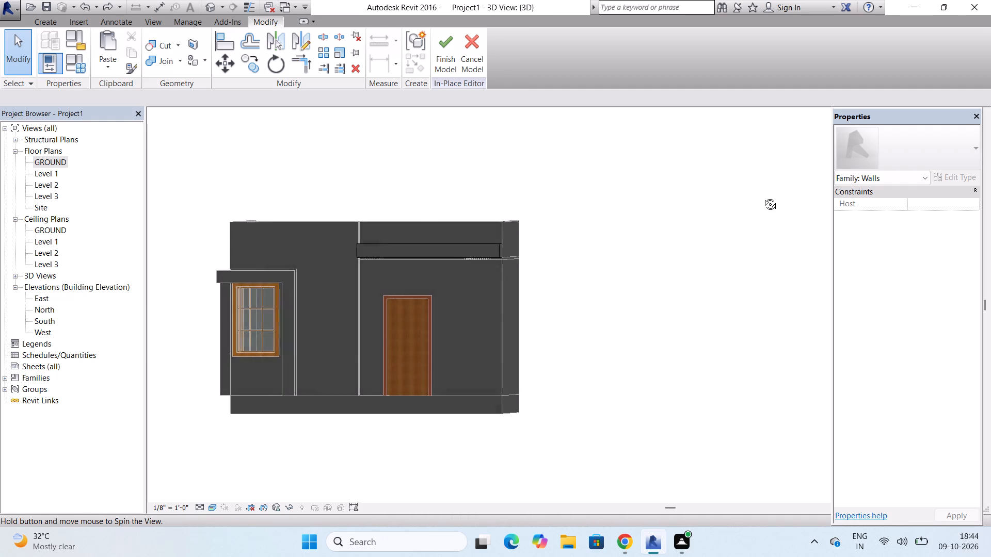
shift+middle_drag(762, 196, 771, 200)
scroll(418, 240, up, 4)
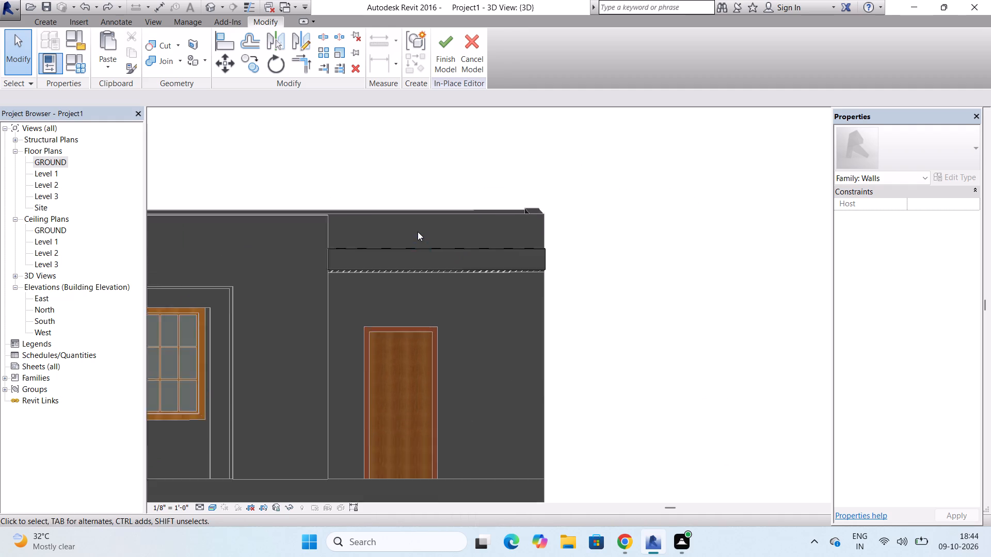
scroll(418, 232, up, 2)
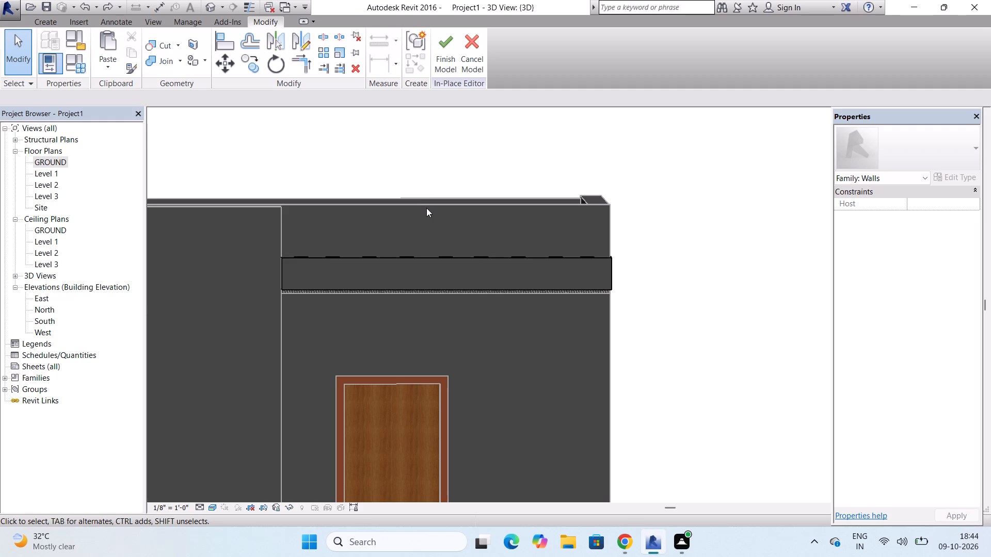
Finish the in-place projection model.
click(427, 203)
click(427, 203)
click(438, 54)
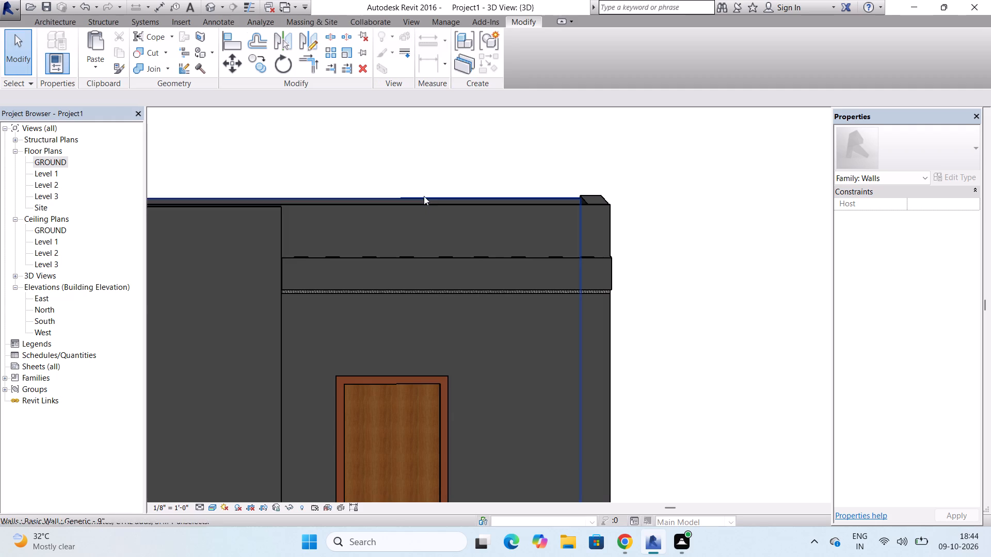
Lower the top of the front wall with the door to the top edge of the projection.
click(423, 204)
scroll(423, 204, down, 2)
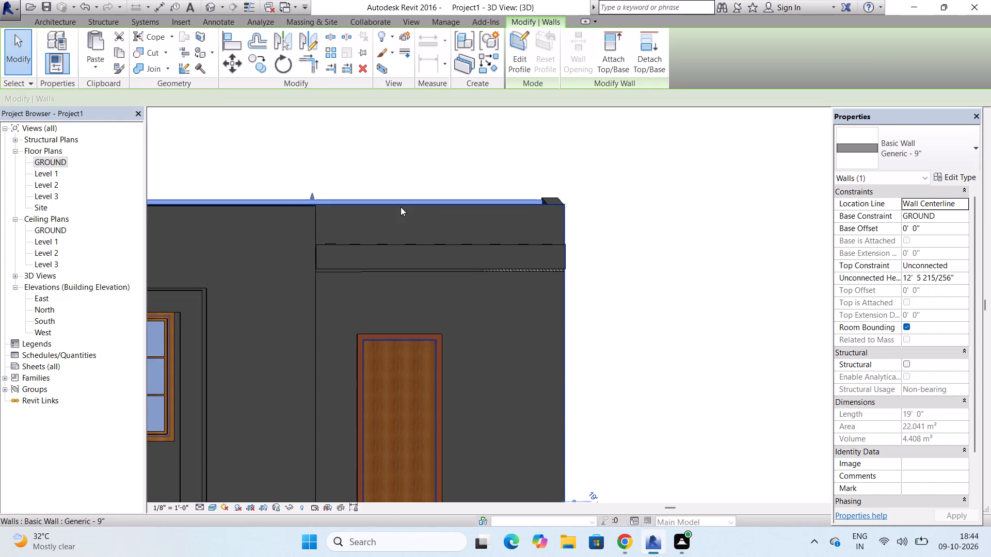
scroll(306, 199, up, 2)
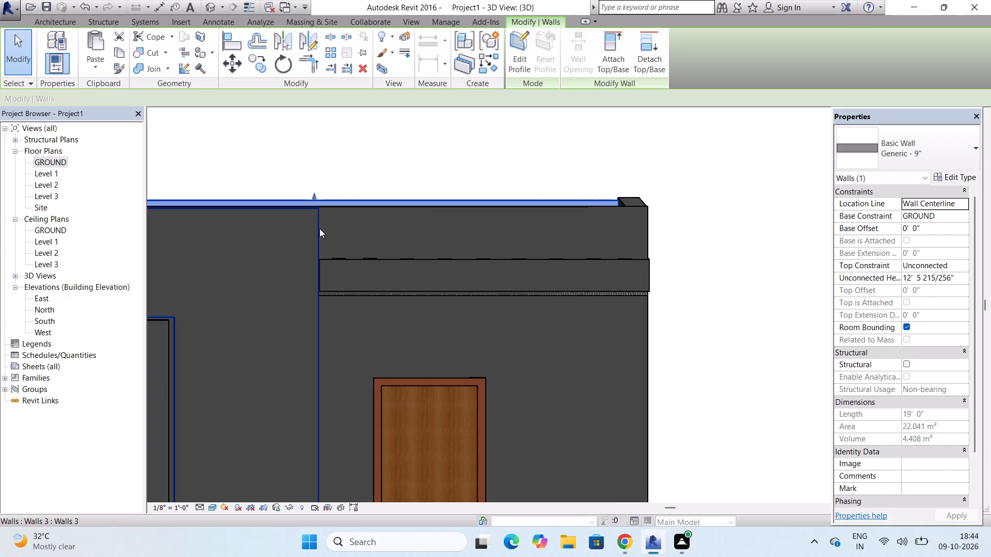
key(Escape)
click(470, 209)
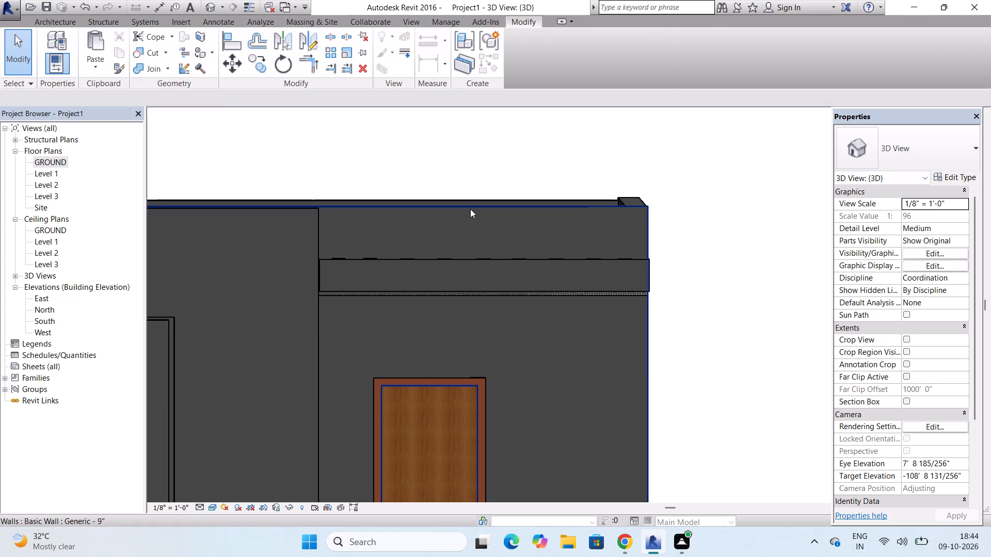
scroll(446, 209, down, 3)
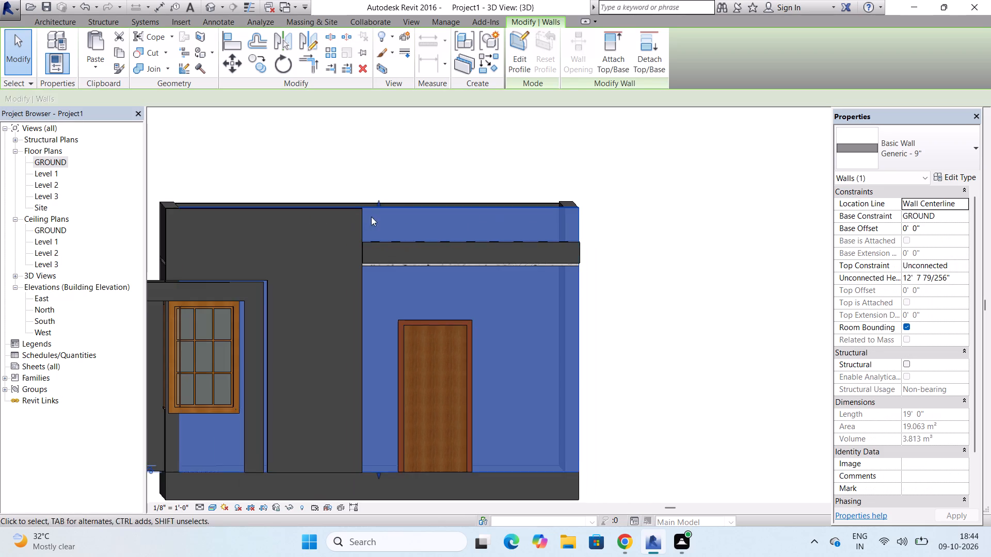
scroll(374, 202, up, 3)
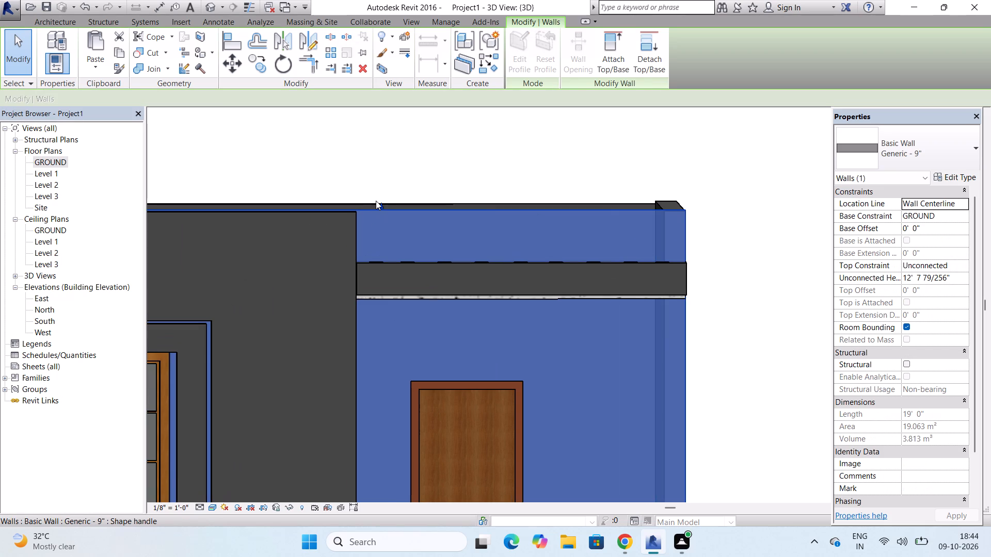
drag(381, 203, 381, 217)
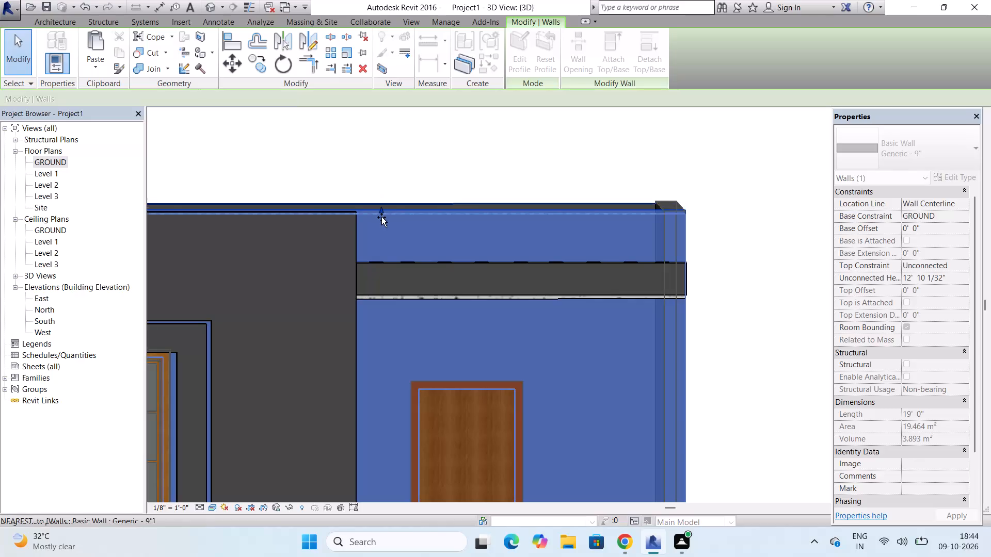
drag(381, 217, 381, 260)
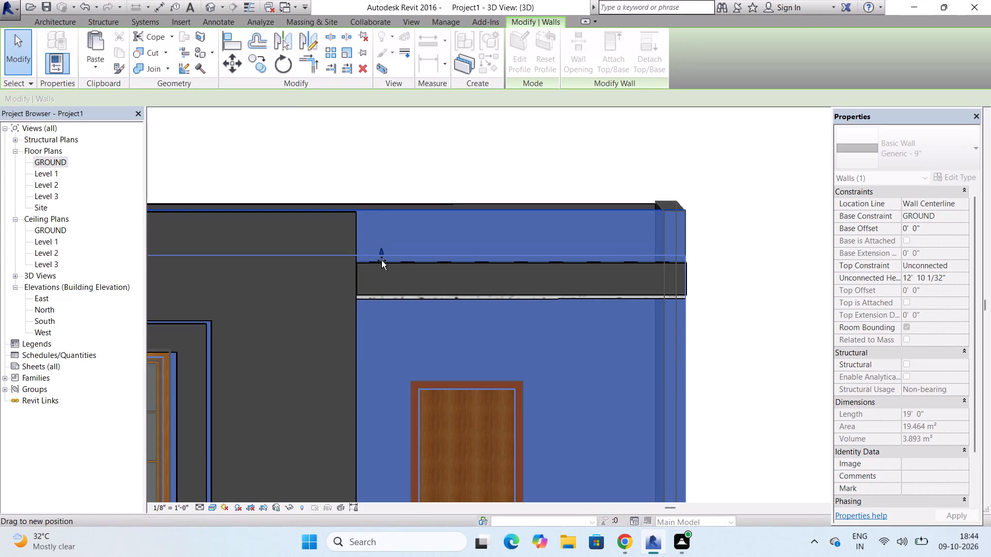
drag(381, 260, 381, 261)
key(Escape)
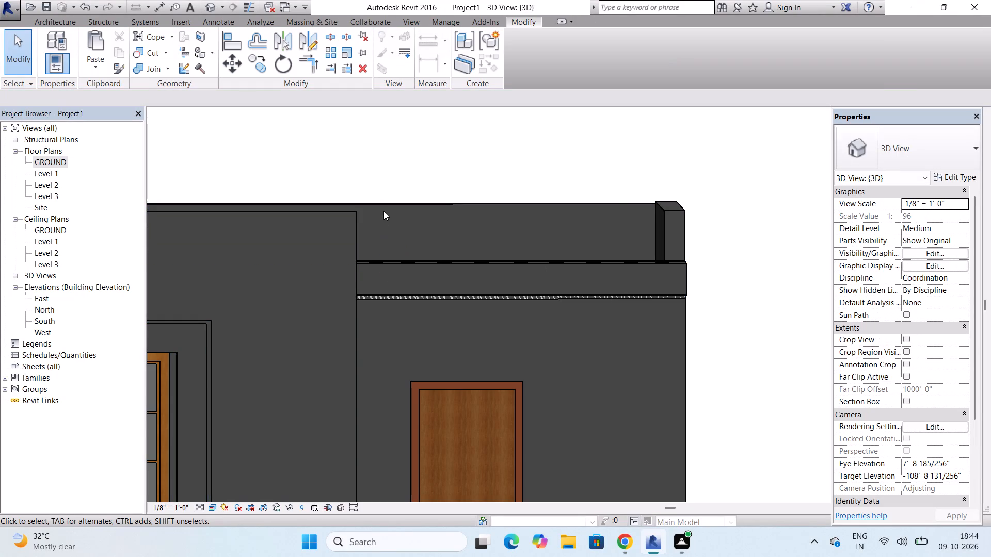
Open the Level 1 floor plan.
scroll(383, 211, down, 6)
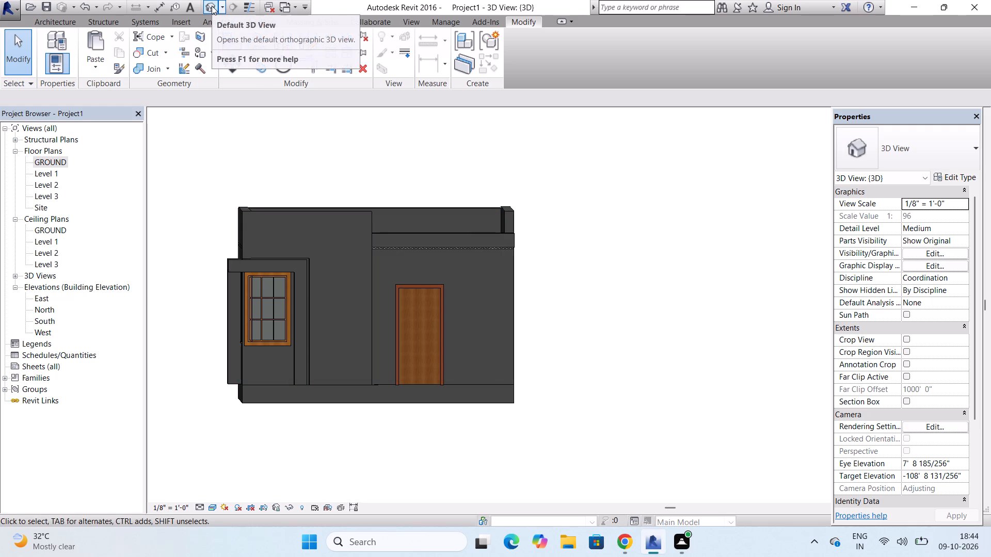
double_click(50, 175)
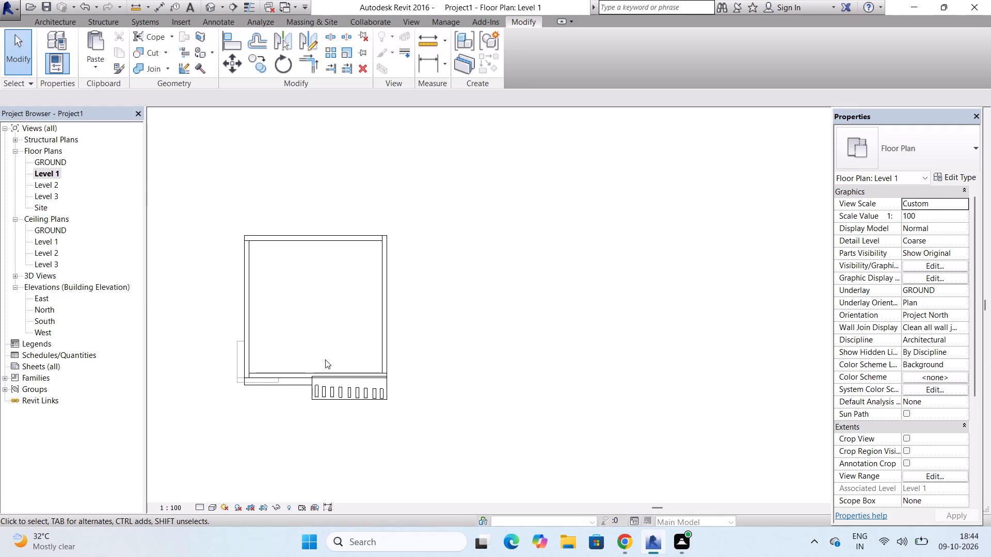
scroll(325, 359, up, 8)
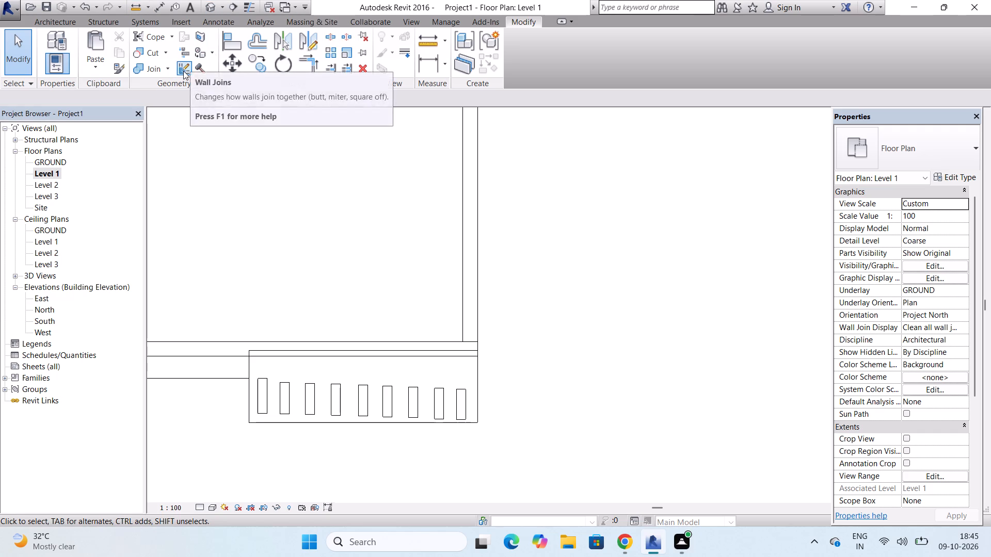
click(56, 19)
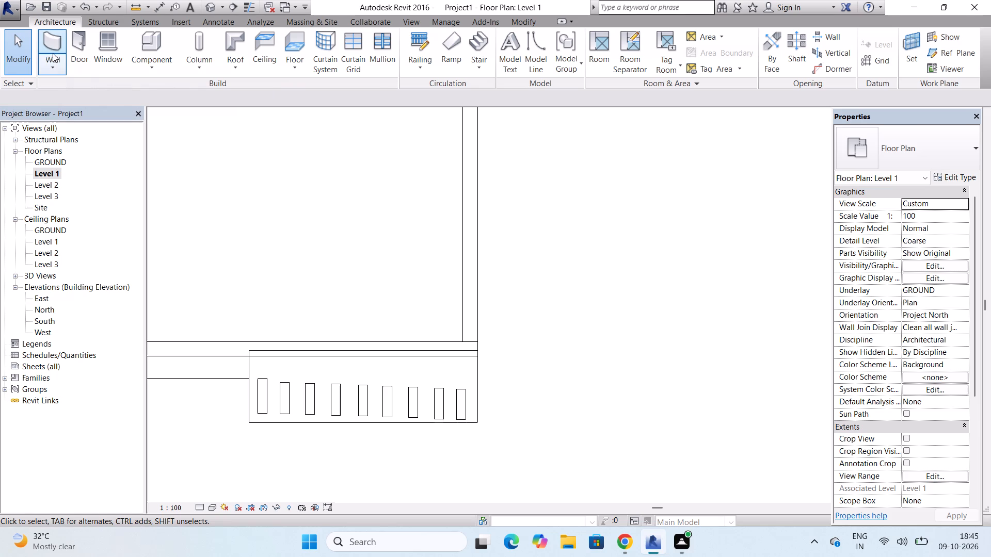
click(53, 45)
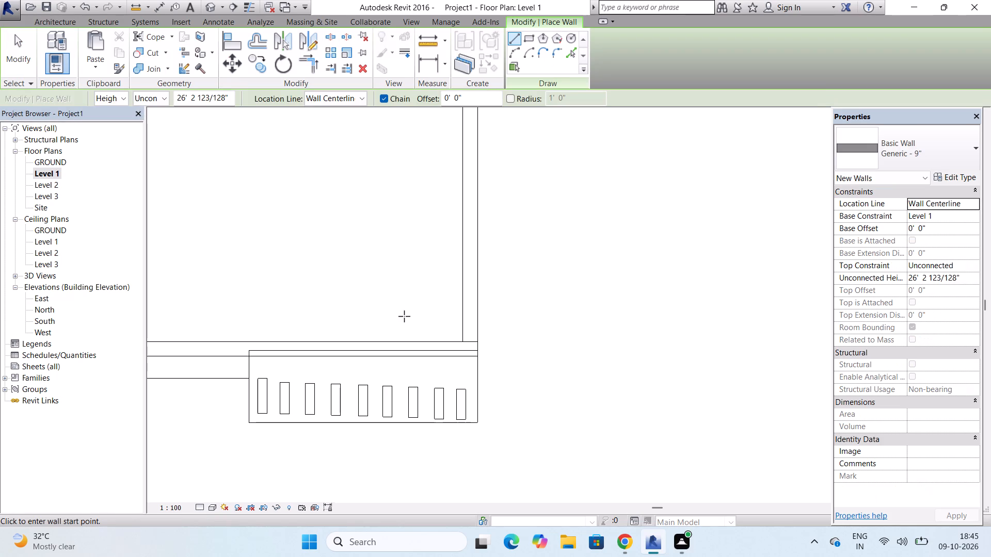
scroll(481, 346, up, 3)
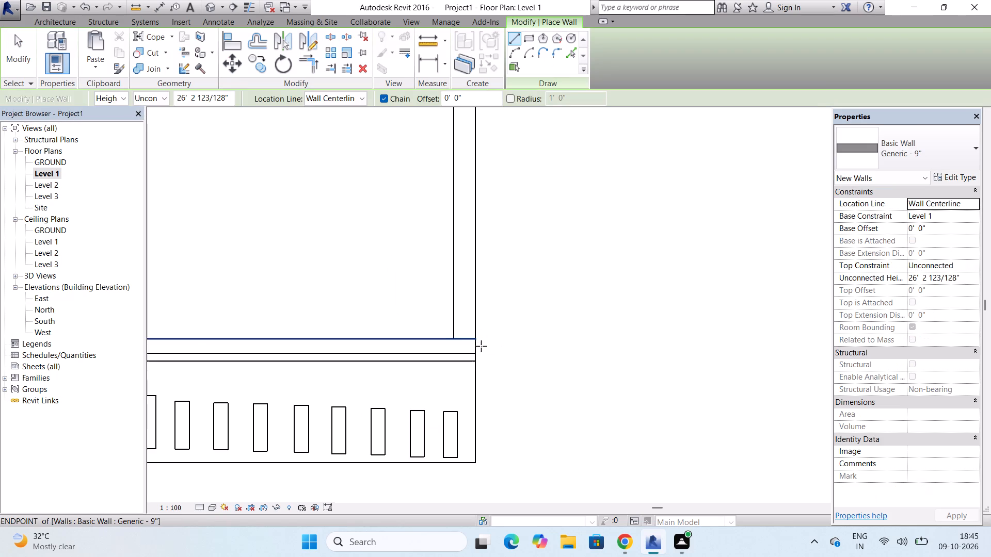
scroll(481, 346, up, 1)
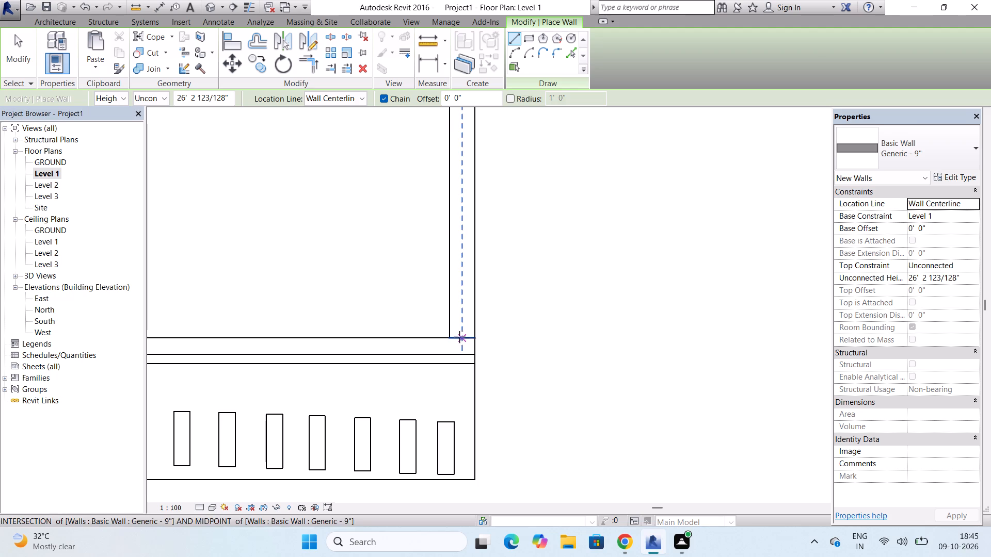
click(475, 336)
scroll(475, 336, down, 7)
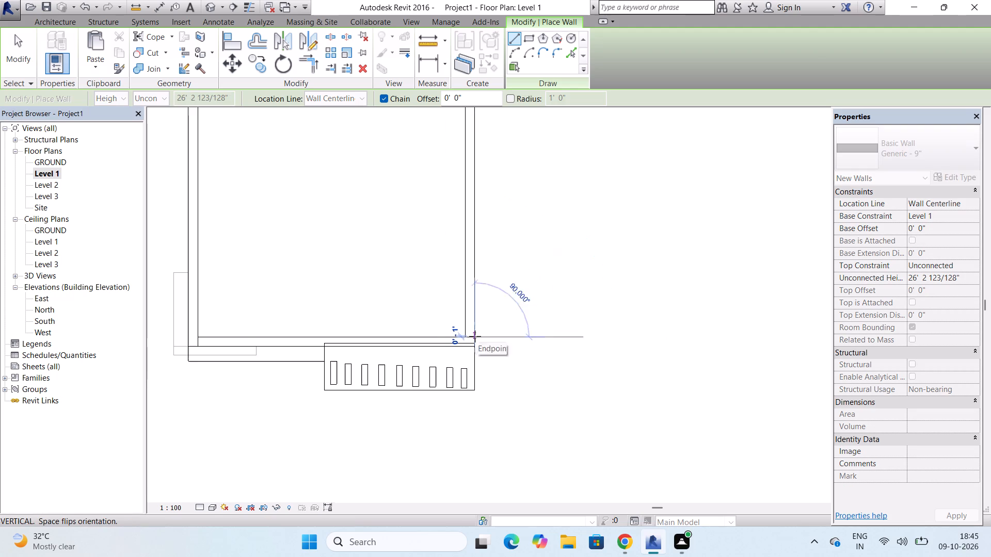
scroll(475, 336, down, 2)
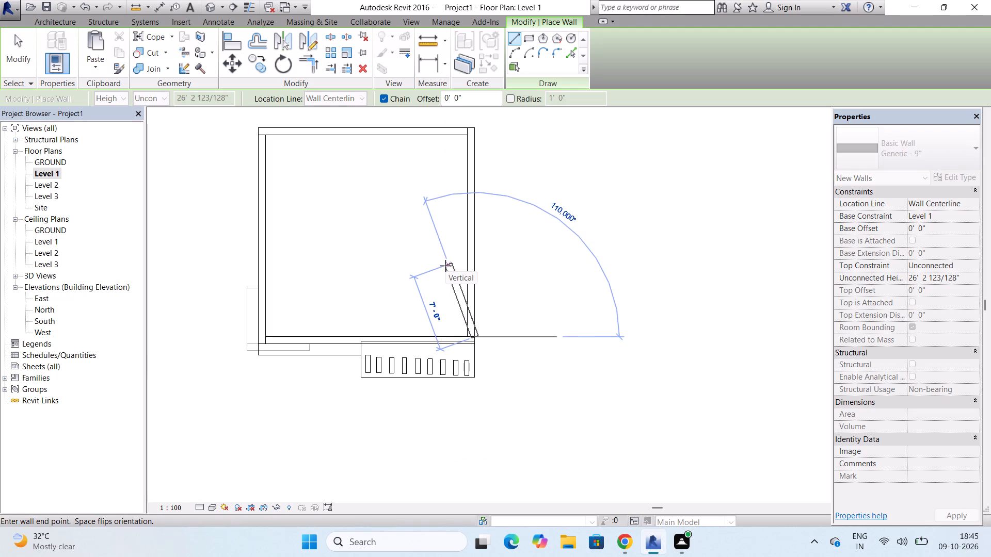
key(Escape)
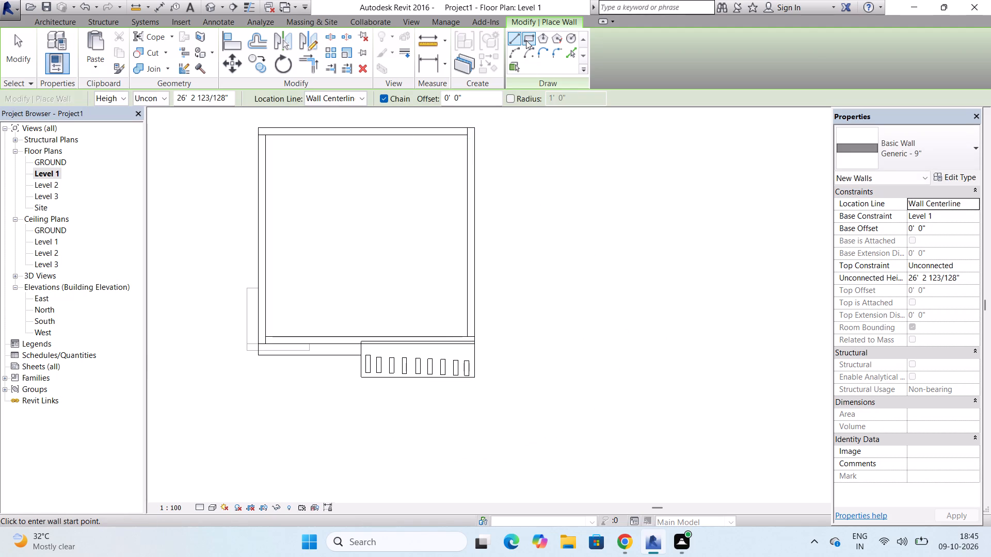
Draw a rectangle of Generic - 9" walls on Level 1, 9'-4" by 5'-5", behind the projection and along the front wall.
click(526, 40)
scroll(367, 330, up, 6)
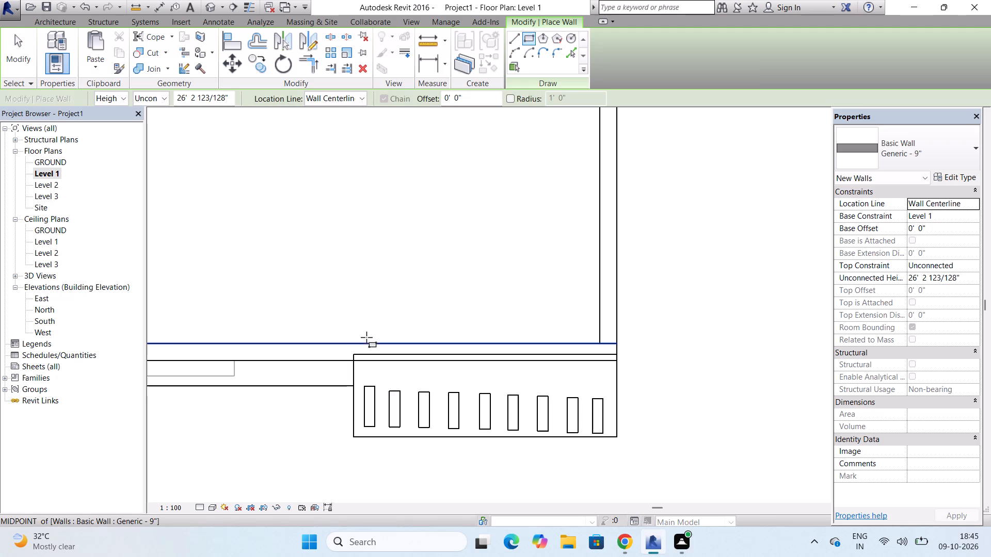
scroll(366, 337, up, 4)
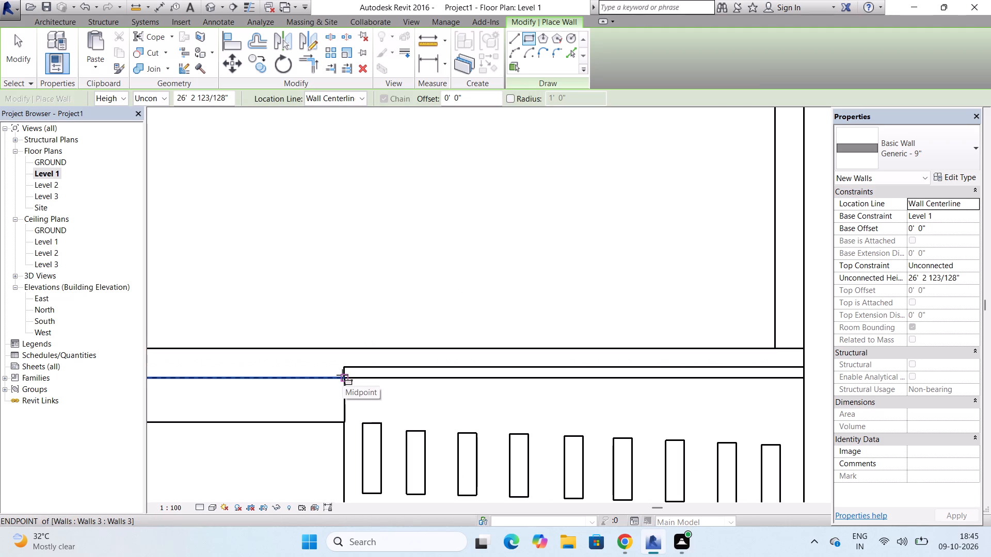
click(342, 375)
key(Escape)
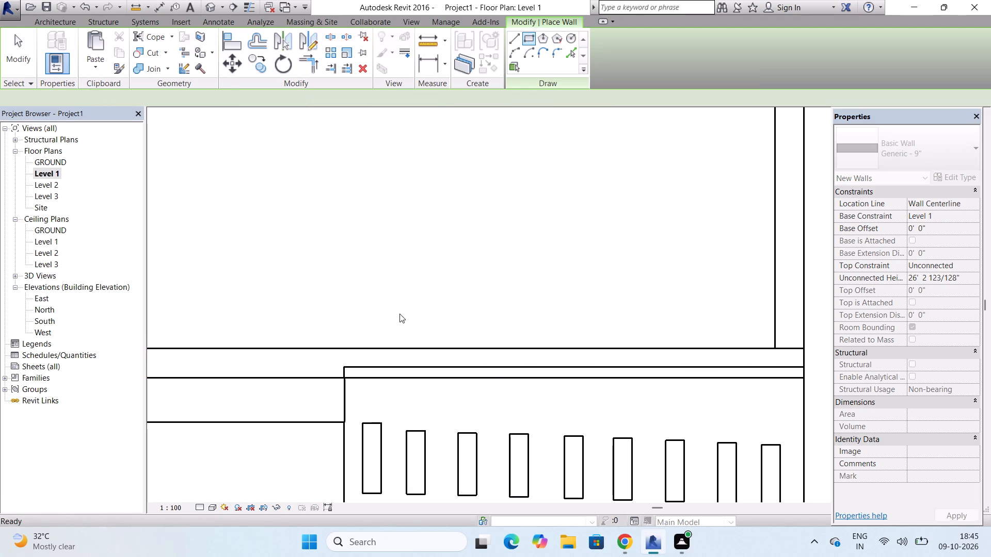
click(529, 39)
scroll(467, 279, down, 3)
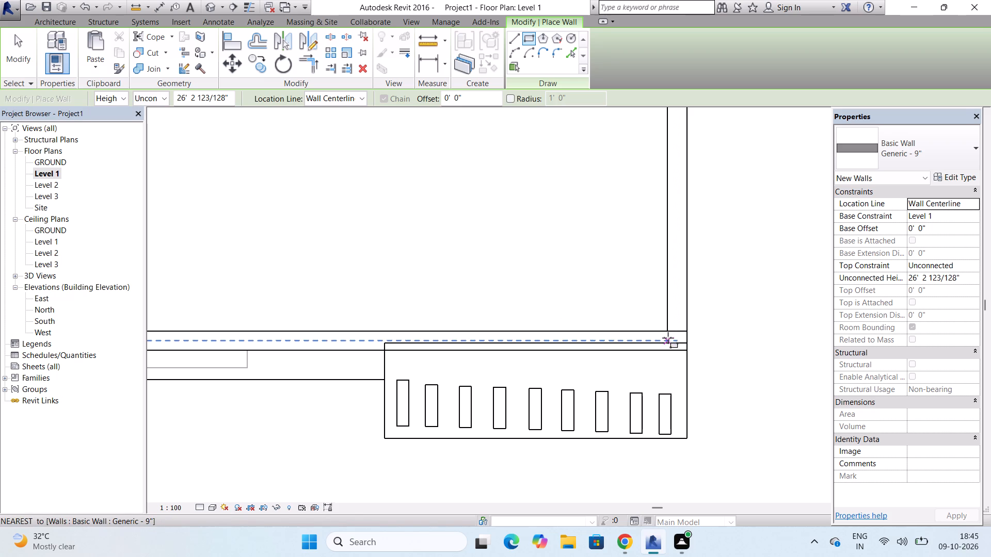
click(667, 338)
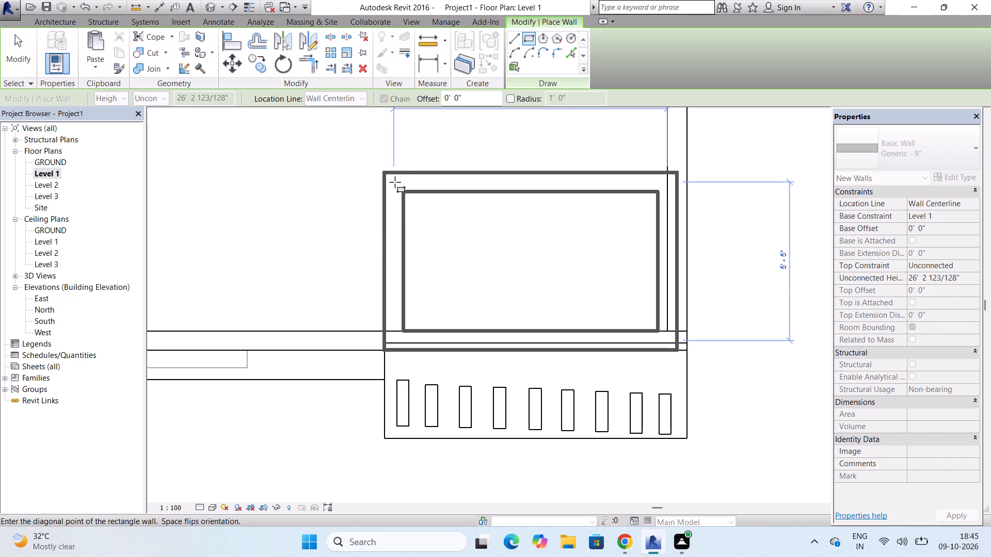
click(395, 182)
key(Escape)
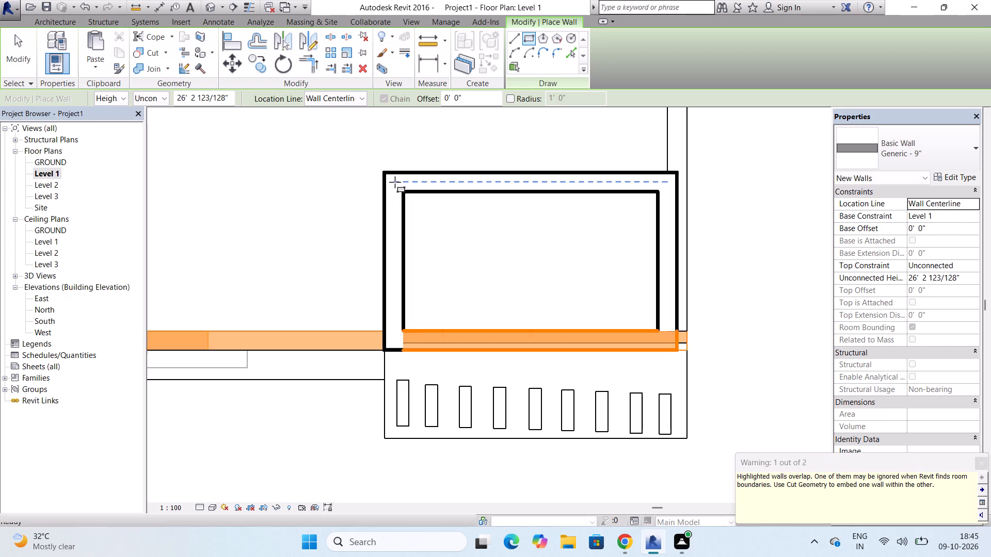
In the South elevation, lower the top of the new rectangle's front wall to the next level line, 10'-0" high.
click(208, 9)
scroll(384, 388, down, 3)
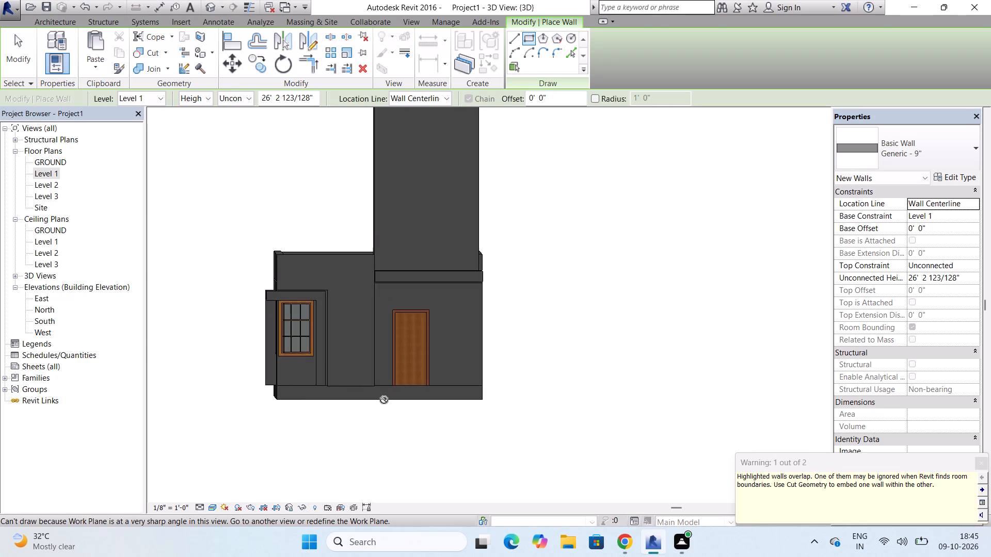
scroll(384, 400, down, 4)
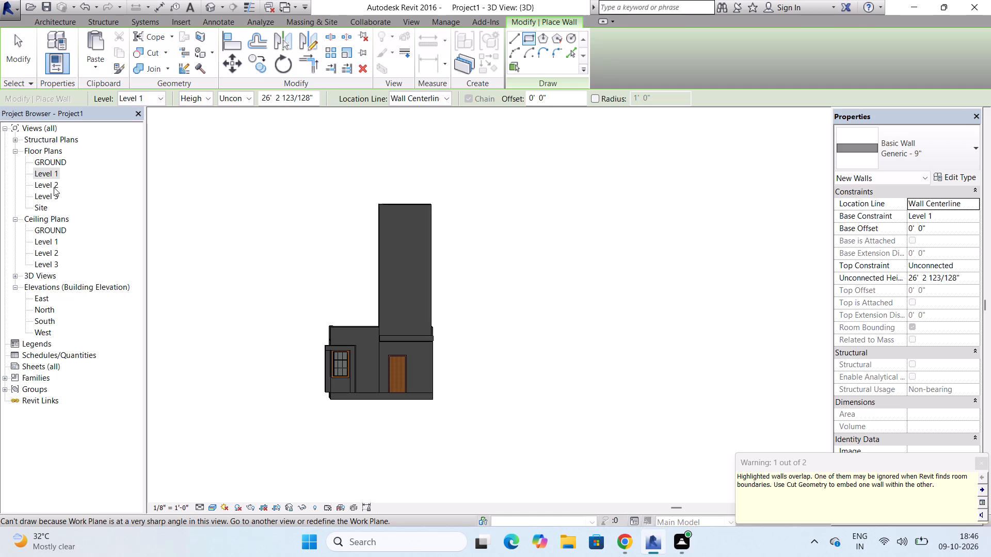
click(41, 322)
click(41, 322)
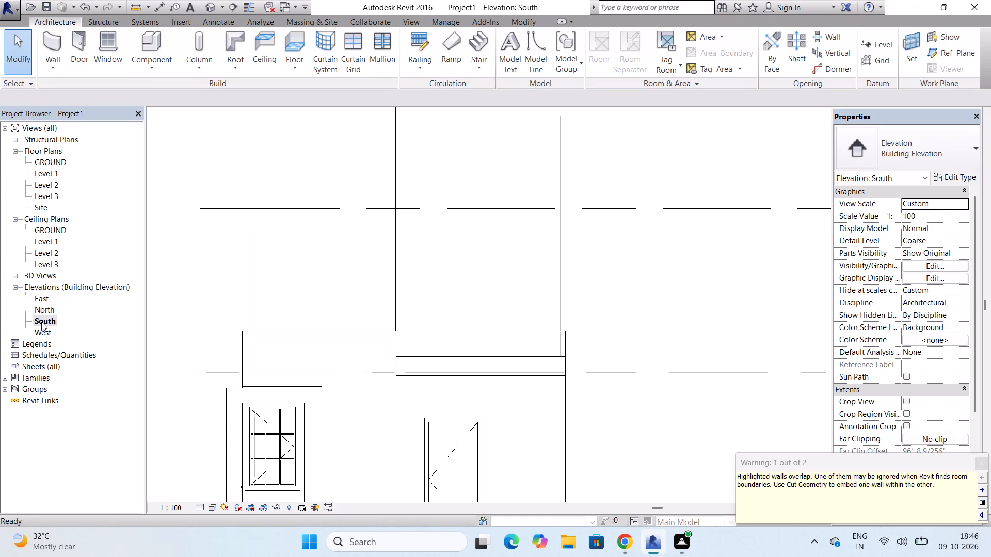
scroll(370, 411, down, 6)
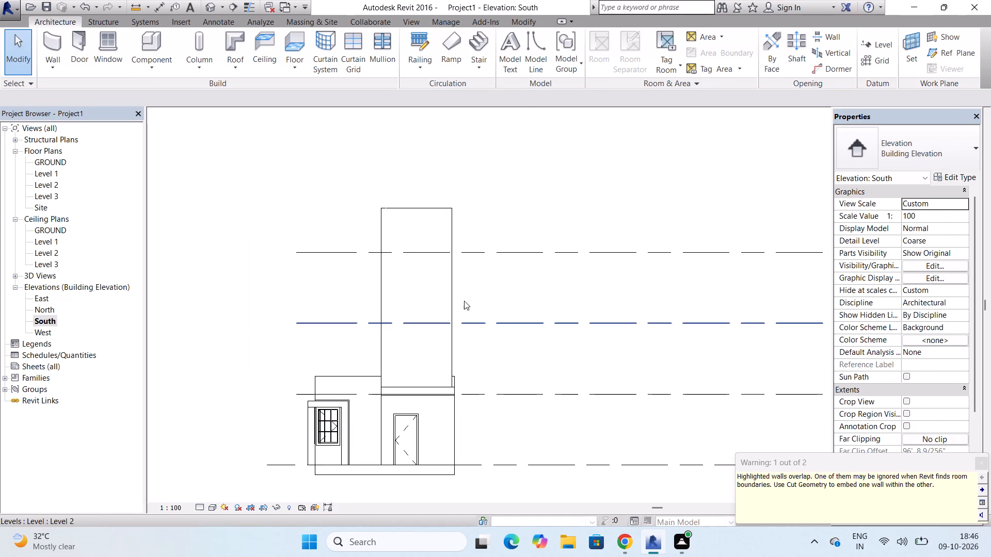
click(440, 211)
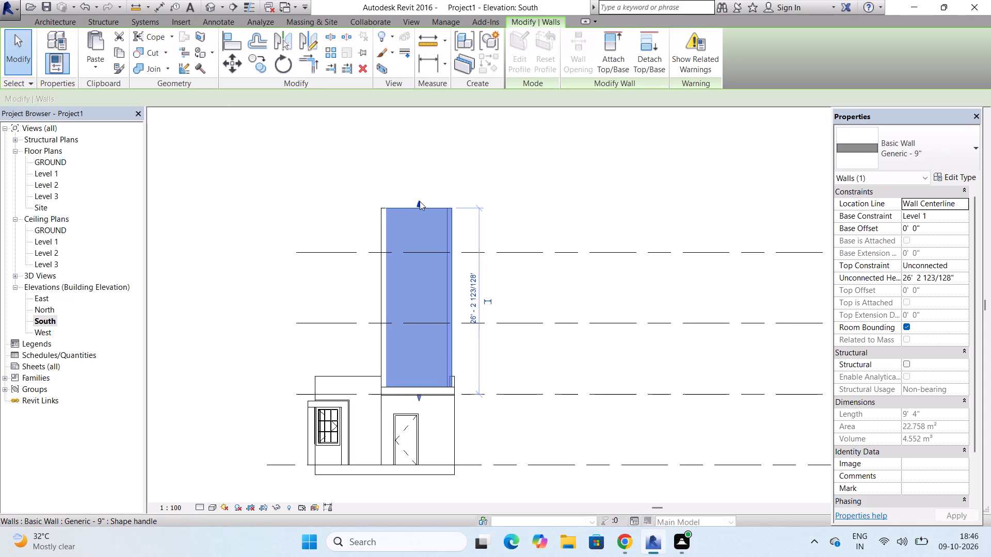
drag(420, 201, 419, 356)
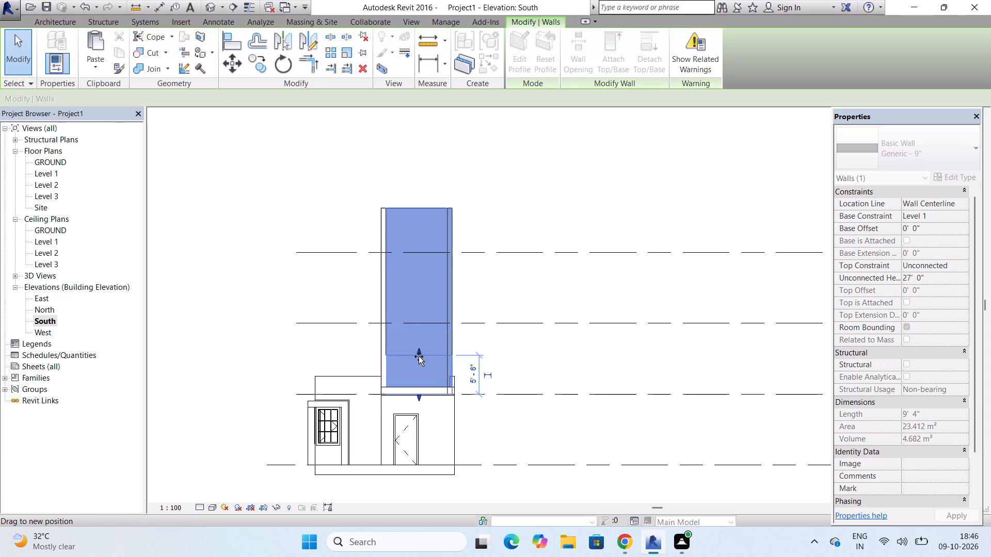
drag(419, 356, 420, 326)
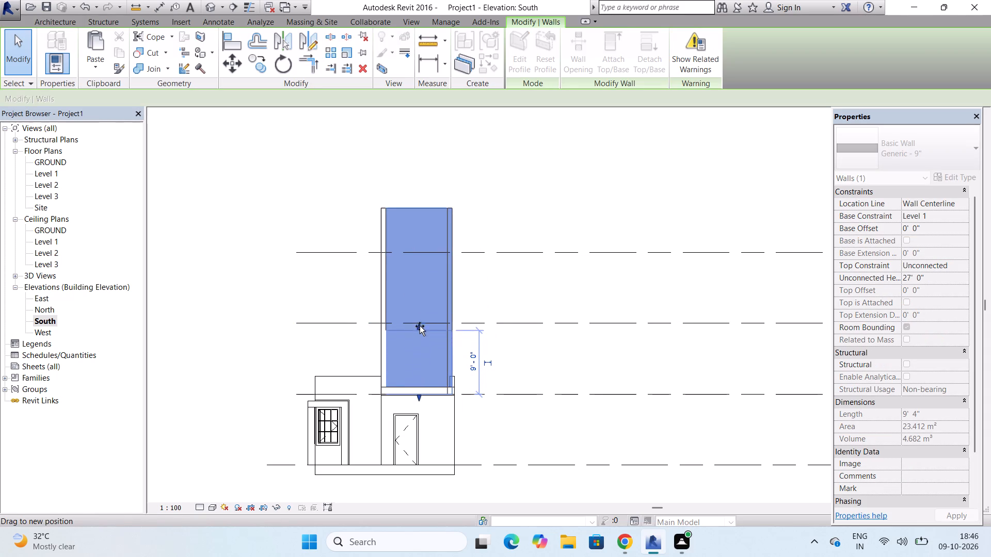
drag(420, 326, 420, 324)
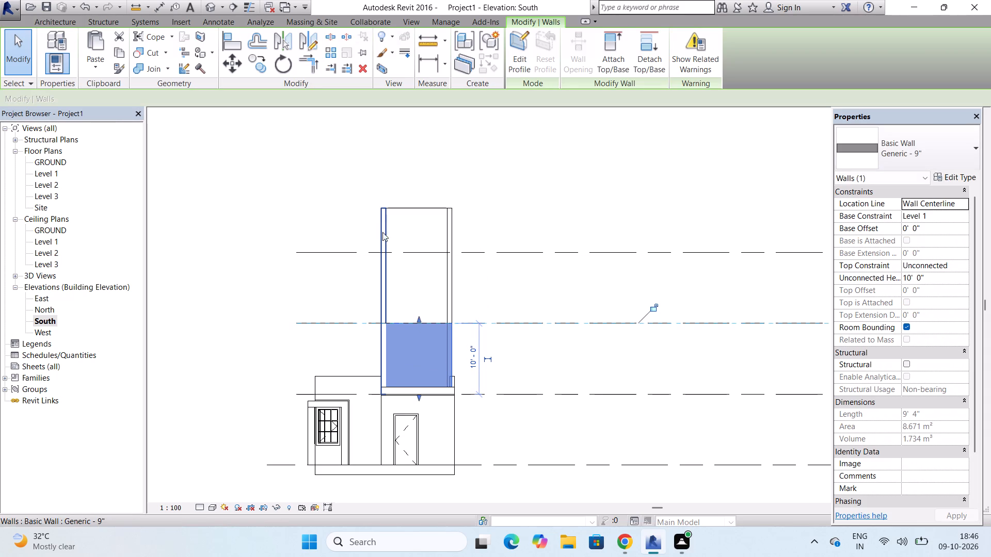
Lower the tops of the new rectangle's west side wall and rear wall to the same level line, 10'-0" high.
click(385, 229)
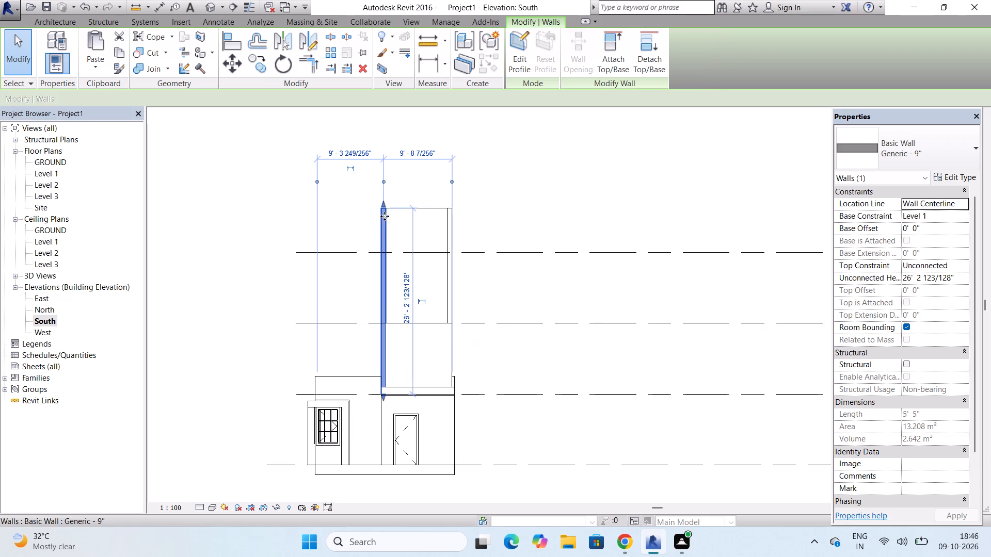
drag(383, 203, 380, 315)
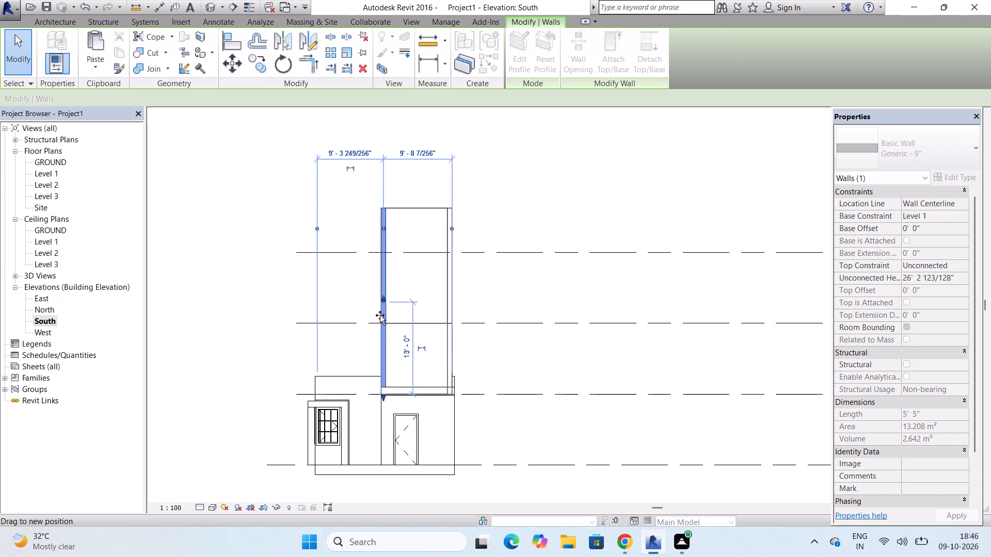
drag(380, 315, 380, 323)
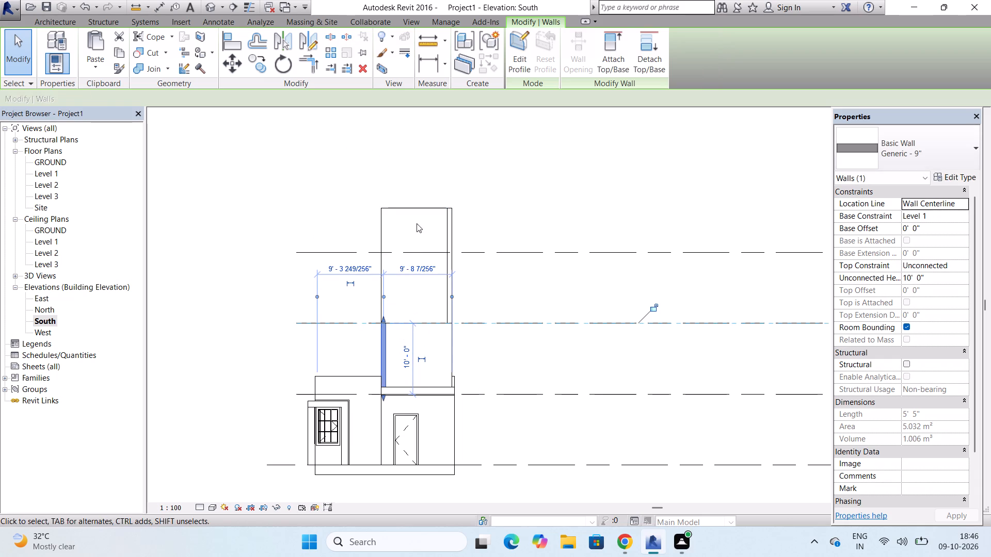
click(417, 206)
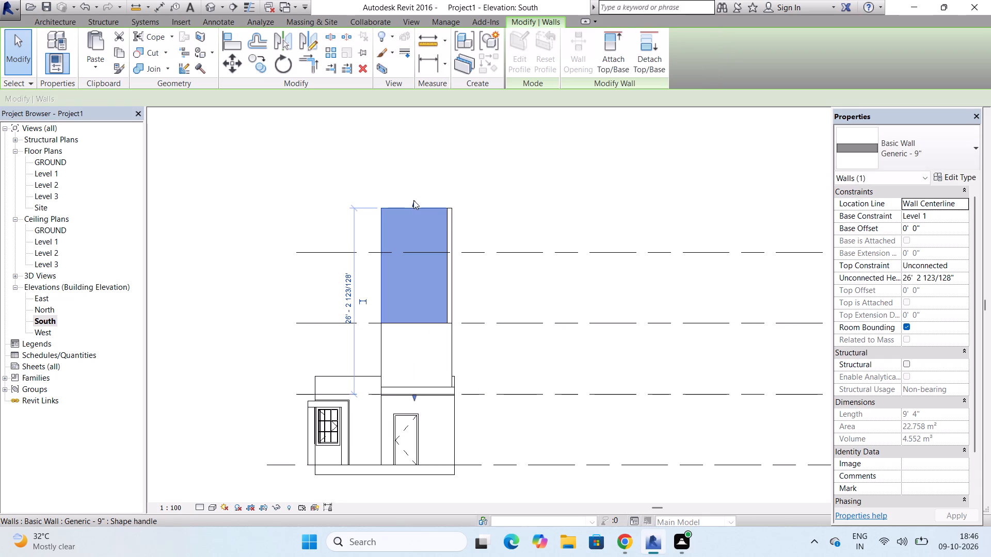
drag(413, 200, 410, 324)
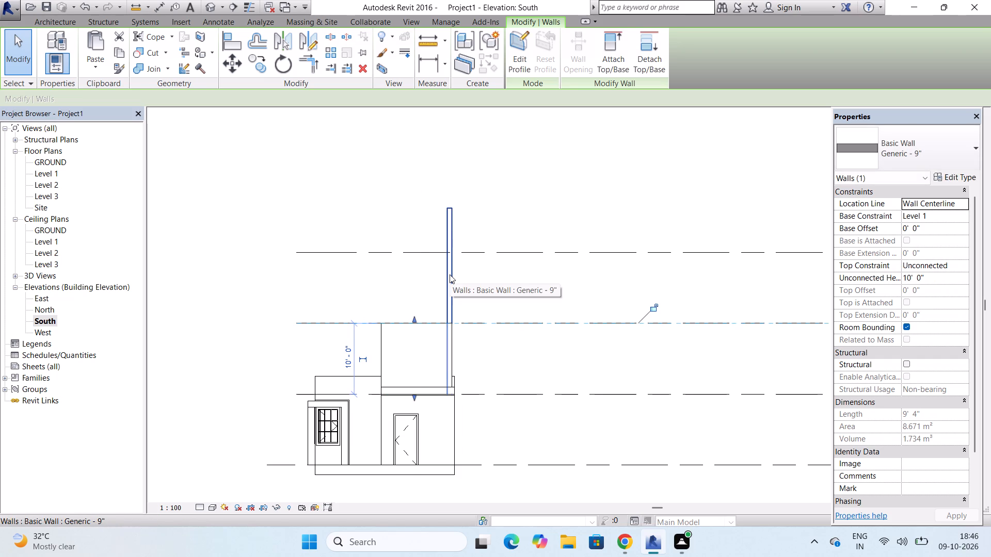
Shift the tall east wall of the new Level 1 rectangle slightly outward, 9'-5" from its west wall.
click(450, 274)
scroll(467, 394, up, 4)
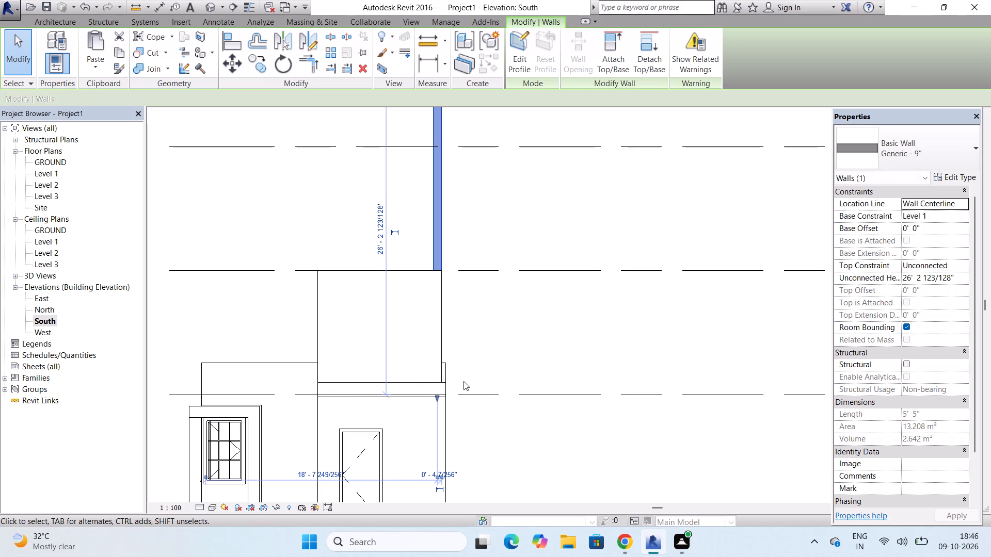
scroll(455, 365, up, 5)
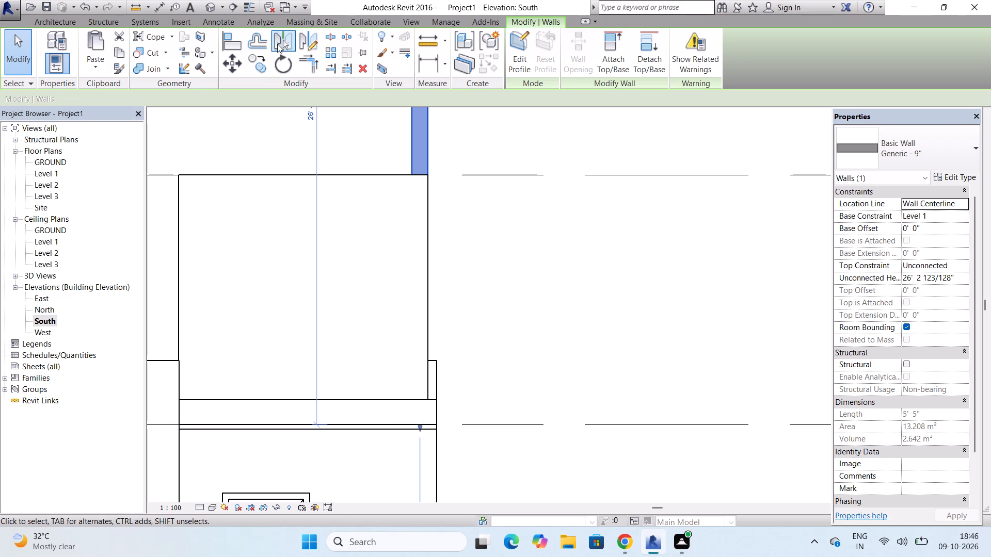
click(232, 62)
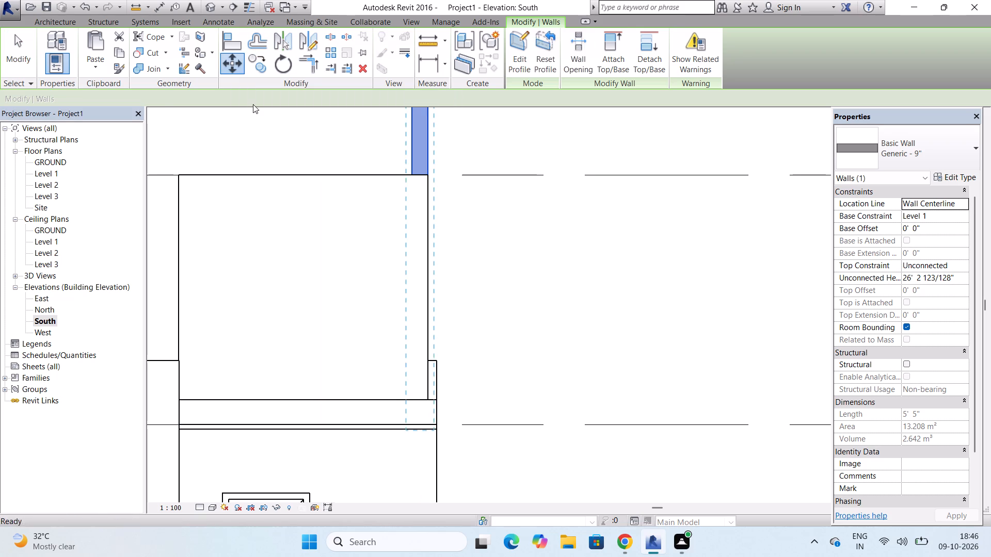
click(418, 392)
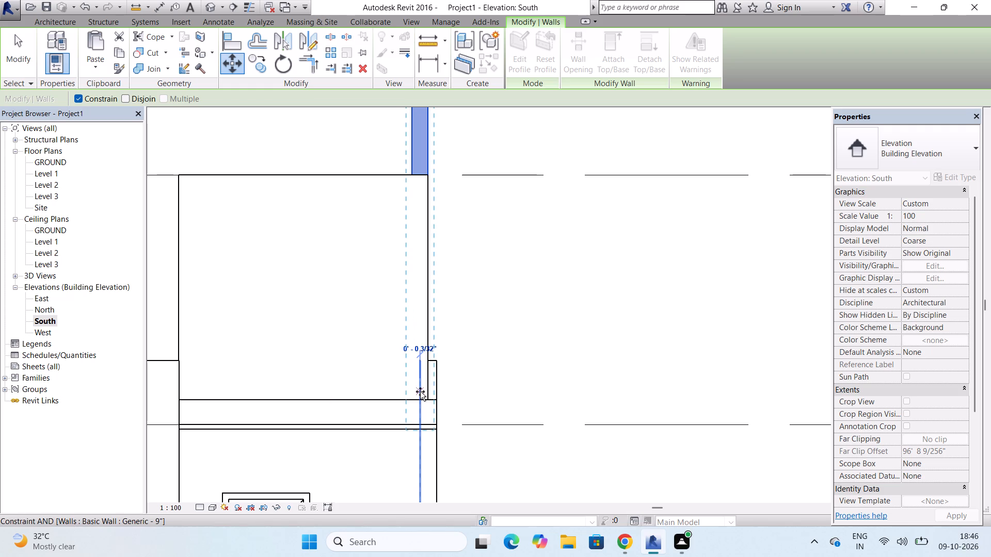
click(420, 391)
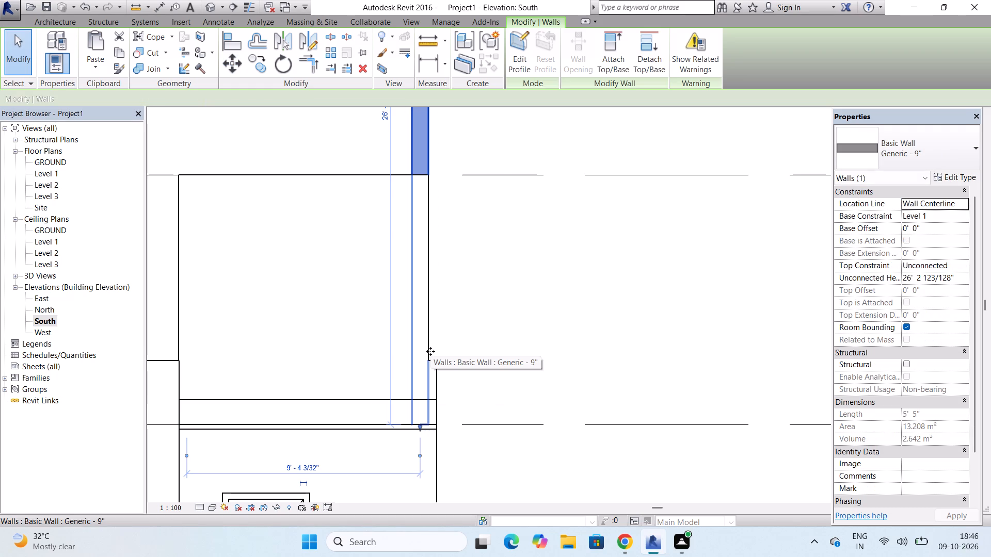
click(426, 150)
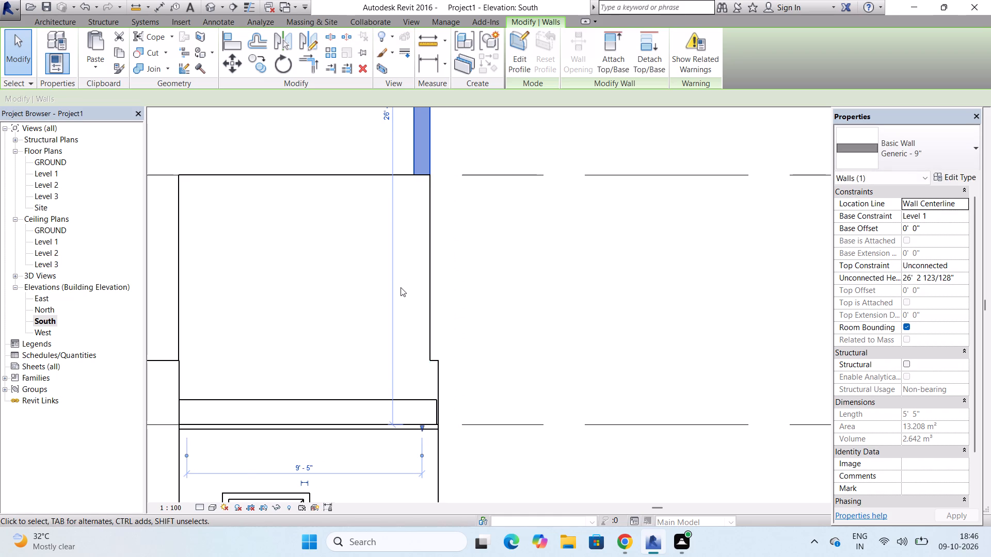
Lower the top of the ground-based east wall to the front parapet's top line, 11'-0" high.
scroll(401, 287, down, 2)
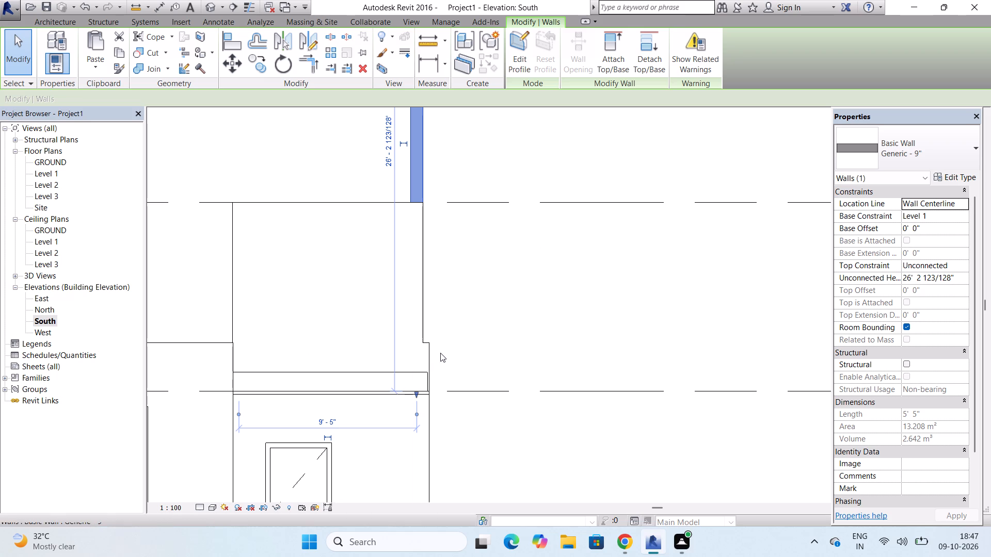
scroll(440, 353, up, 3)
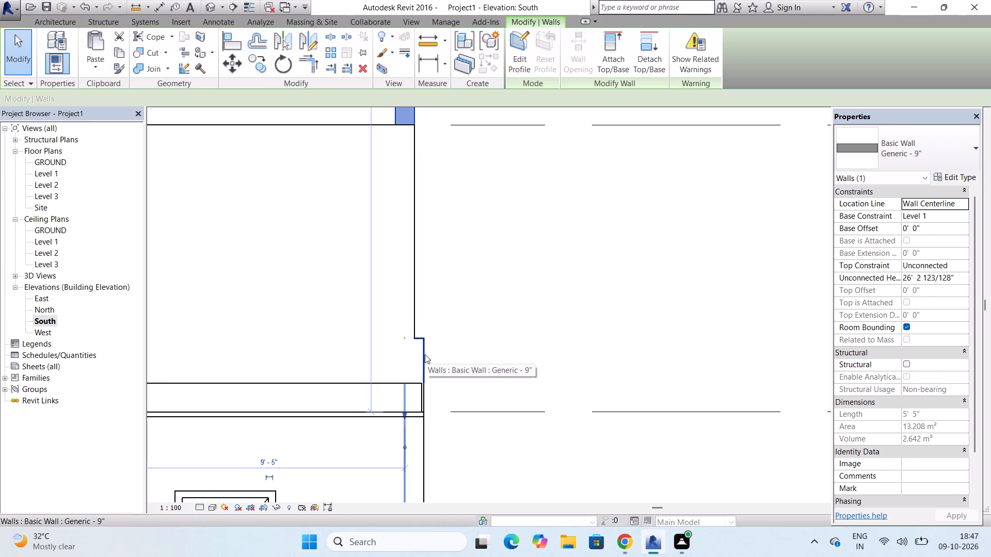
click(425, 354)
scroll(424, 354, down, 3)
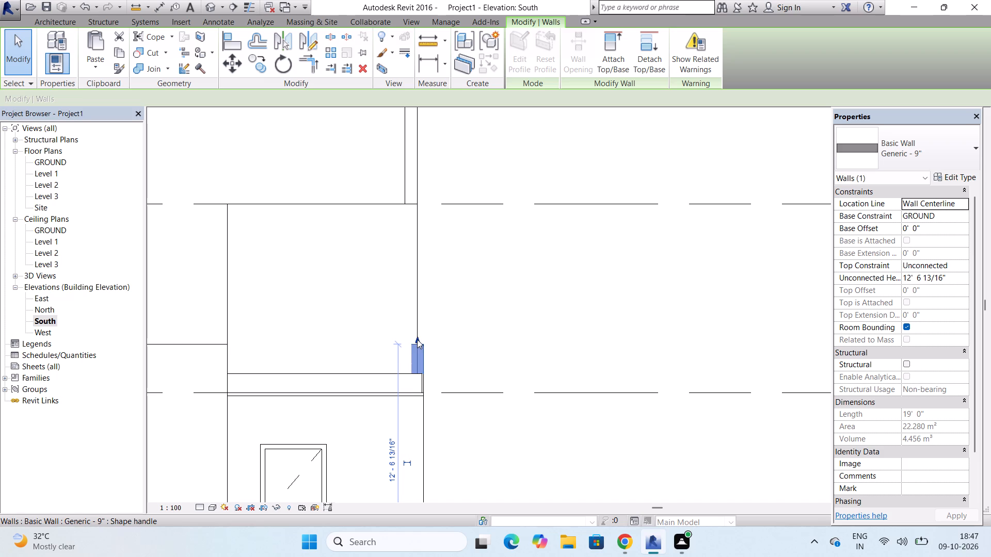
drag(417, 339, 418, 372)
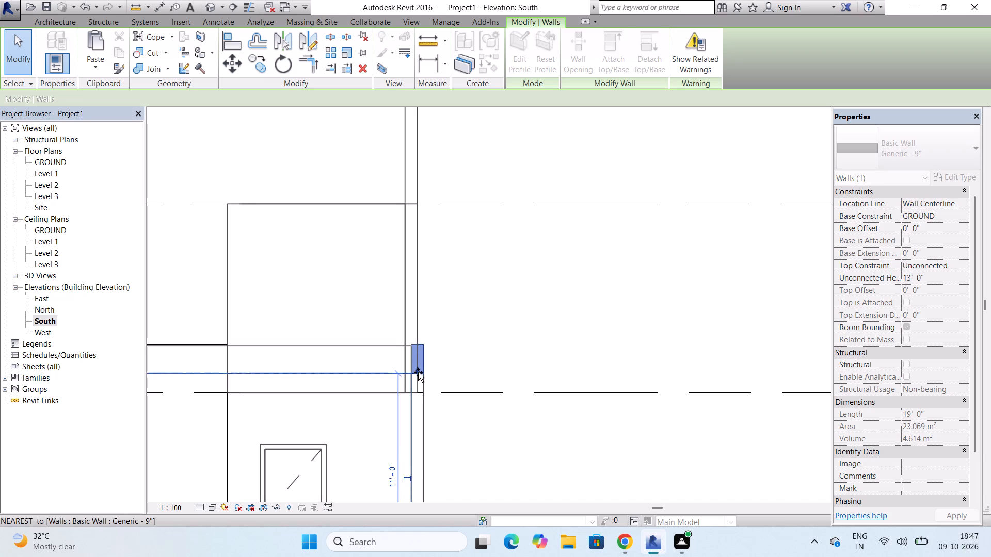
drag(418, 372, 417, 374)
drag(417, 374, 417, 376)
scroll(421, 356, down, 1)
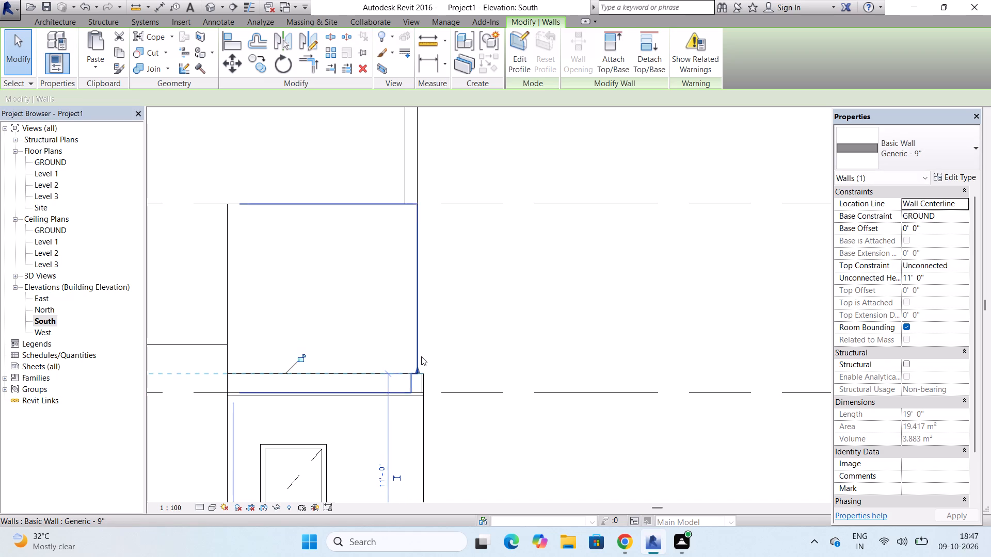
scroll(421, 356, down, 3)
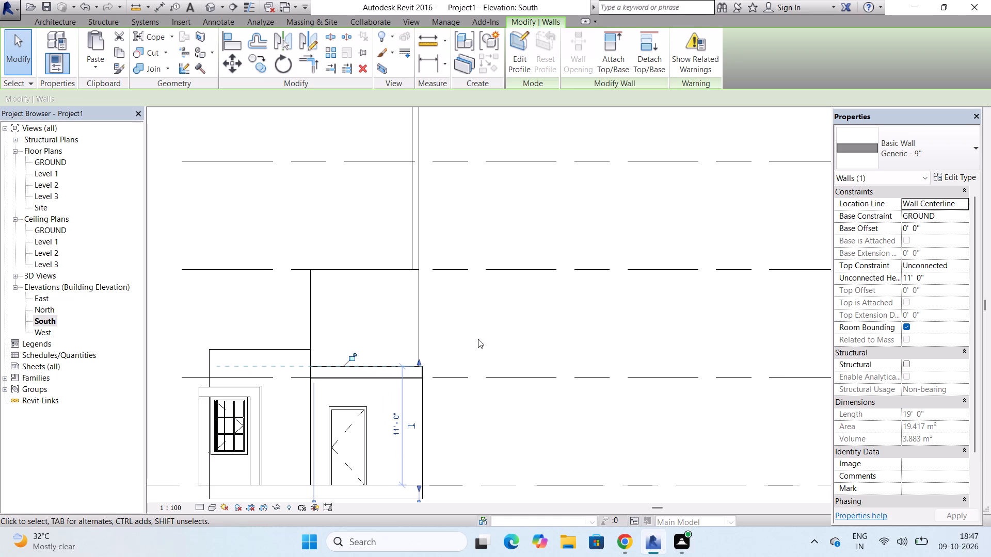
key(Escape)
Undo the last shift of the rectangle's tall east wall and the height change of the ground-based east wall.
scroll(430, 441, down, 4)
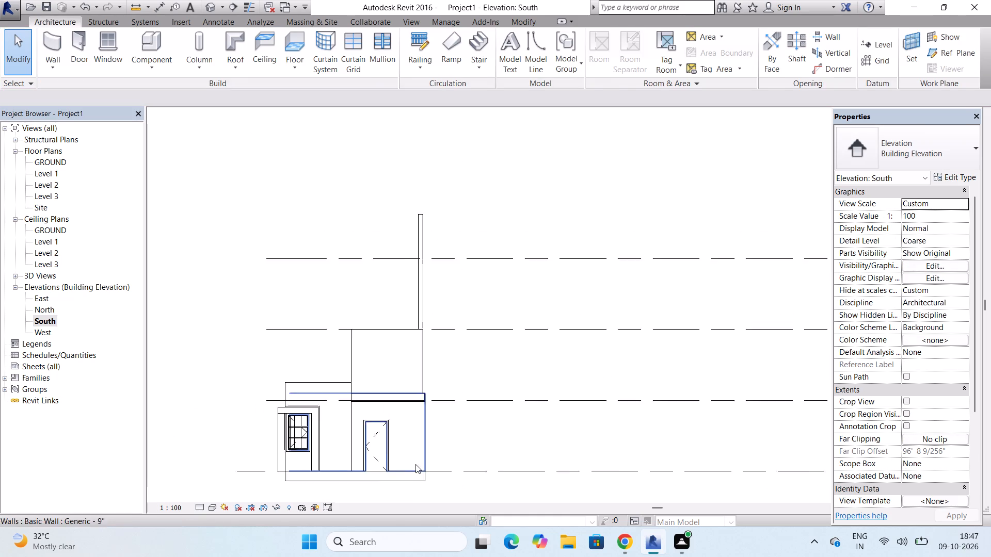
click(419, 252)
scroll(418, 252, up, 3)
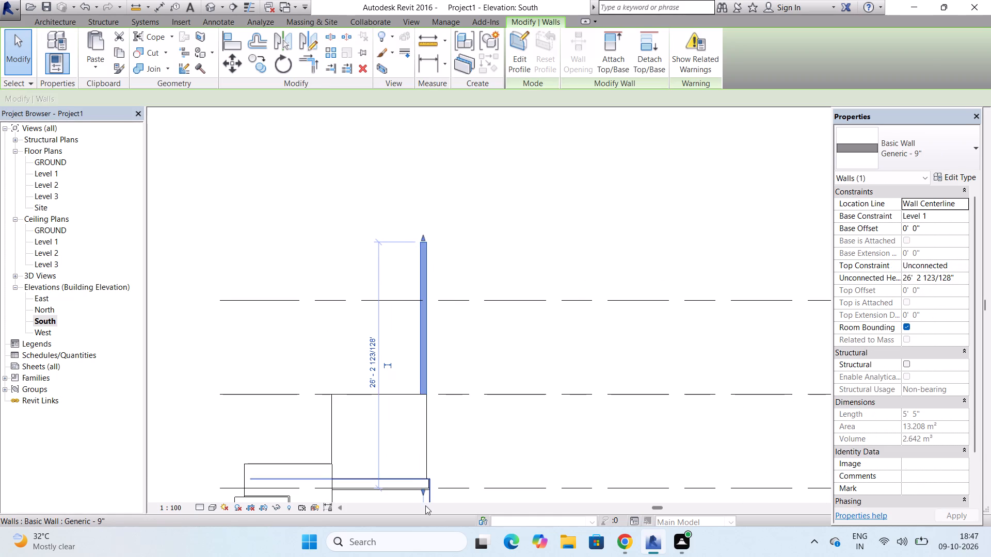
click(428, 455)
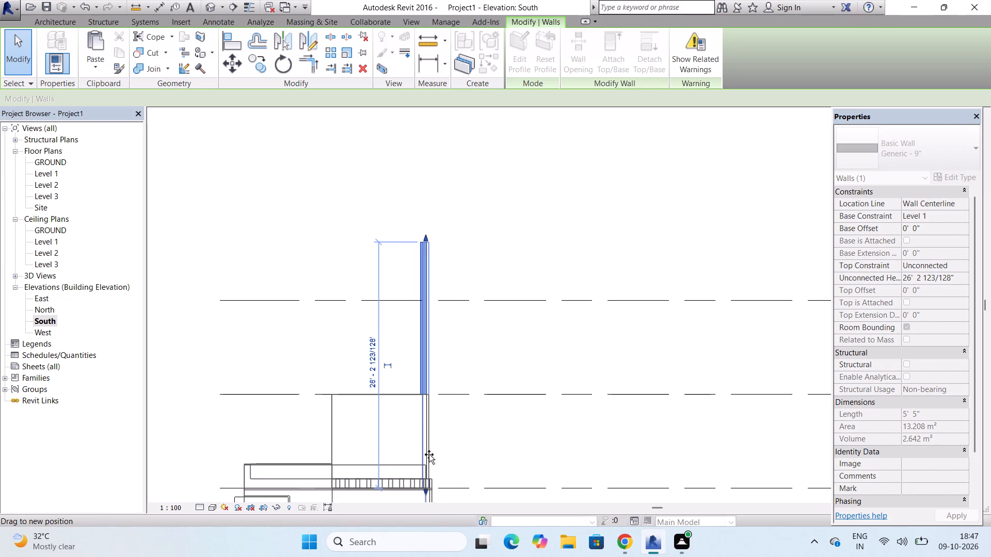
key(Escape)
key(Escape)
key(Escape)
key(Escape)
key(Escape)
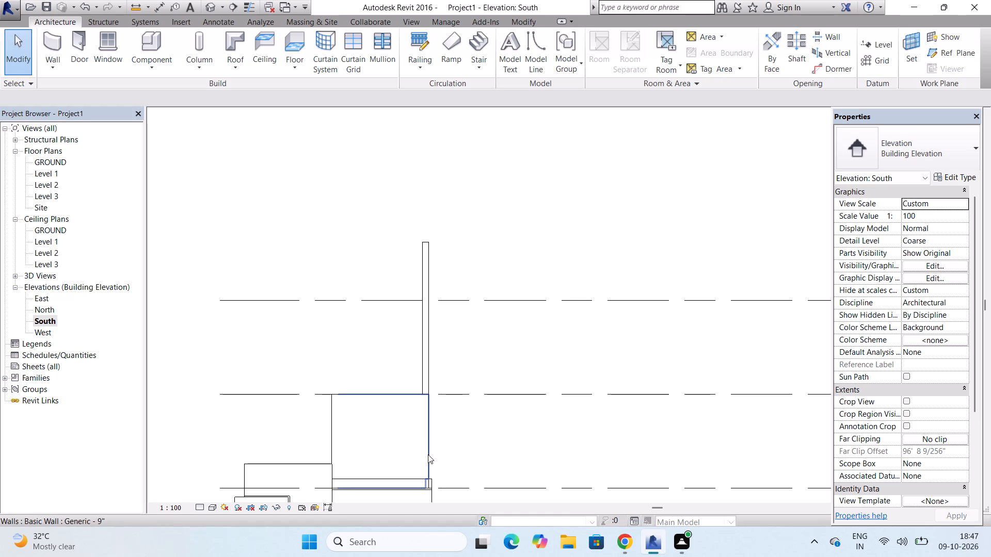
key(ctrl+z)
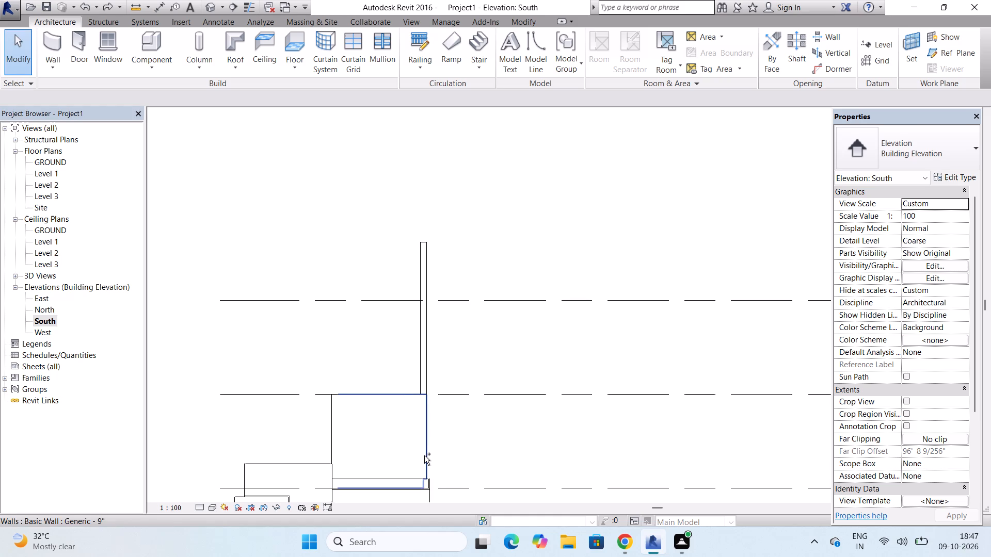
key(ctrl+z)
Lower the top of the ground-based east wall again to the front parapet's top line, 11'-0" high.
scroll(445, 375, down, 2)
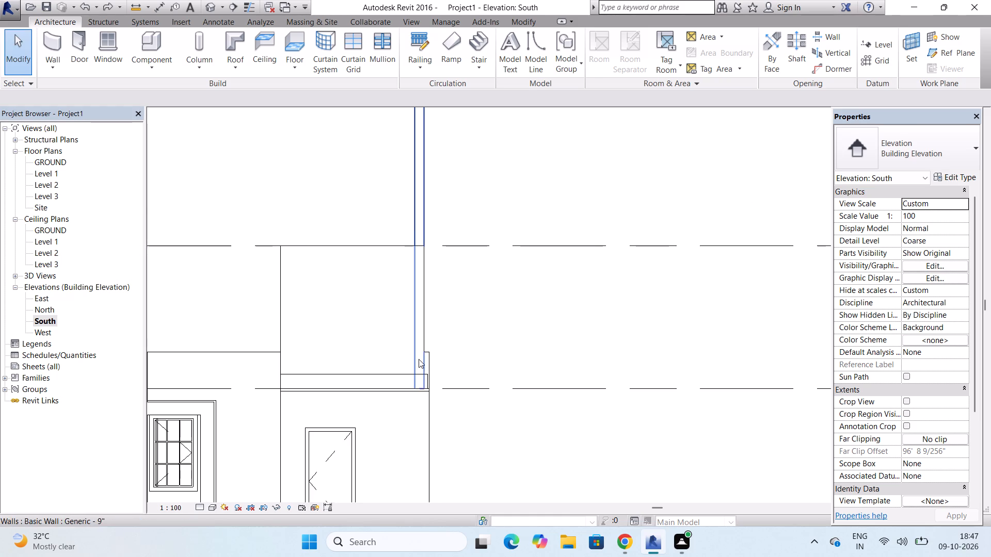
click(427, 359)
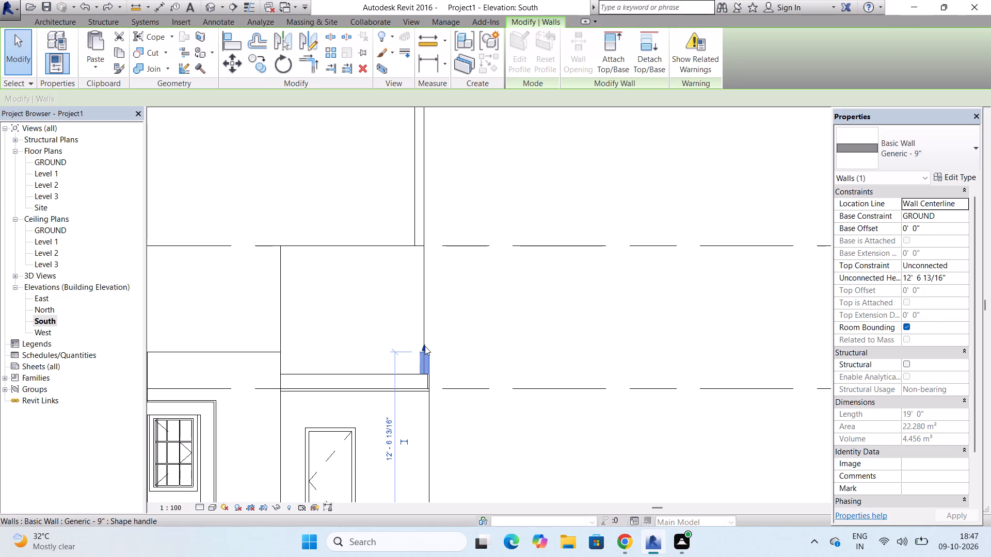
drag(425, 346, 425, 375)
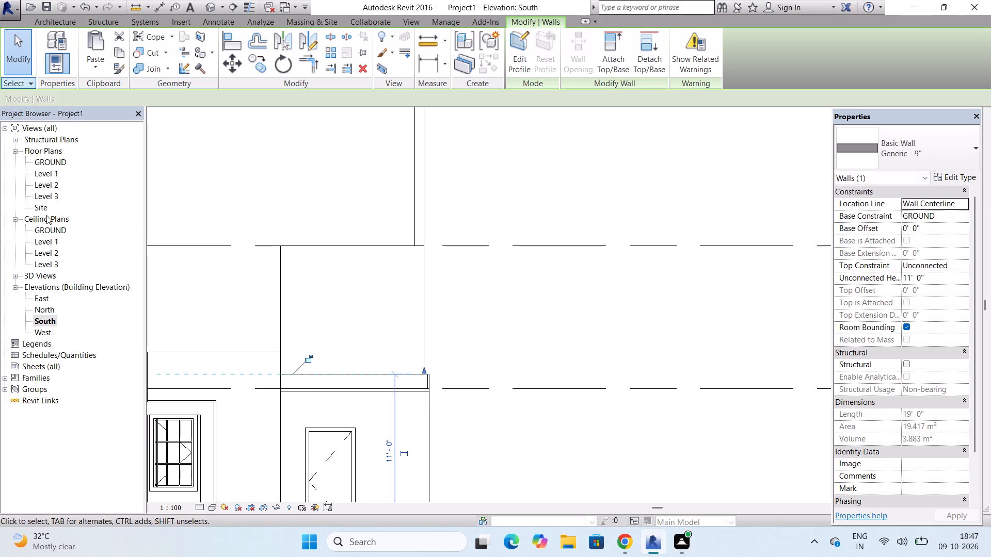
Open the Level 2 floor plan.
double_click(49, 183)
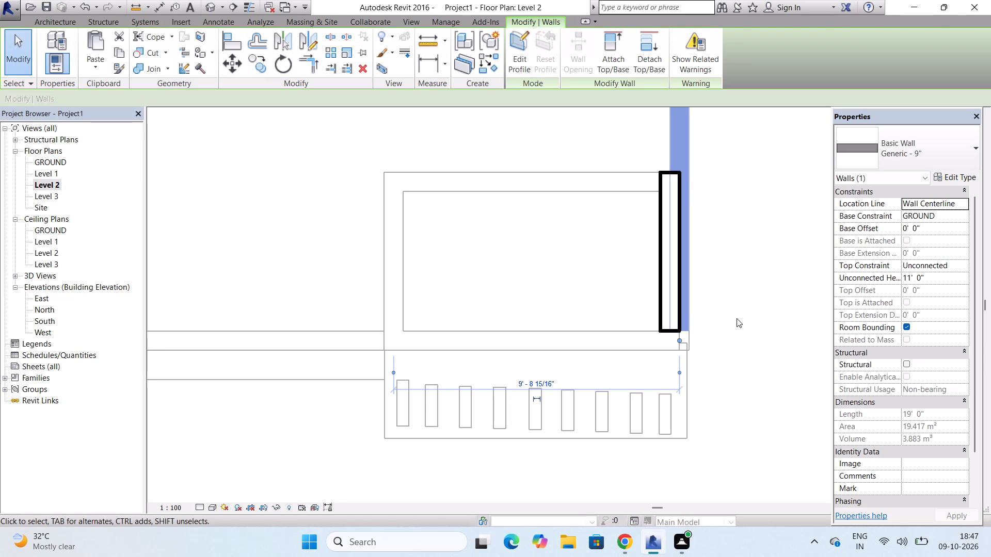
key(Escape)
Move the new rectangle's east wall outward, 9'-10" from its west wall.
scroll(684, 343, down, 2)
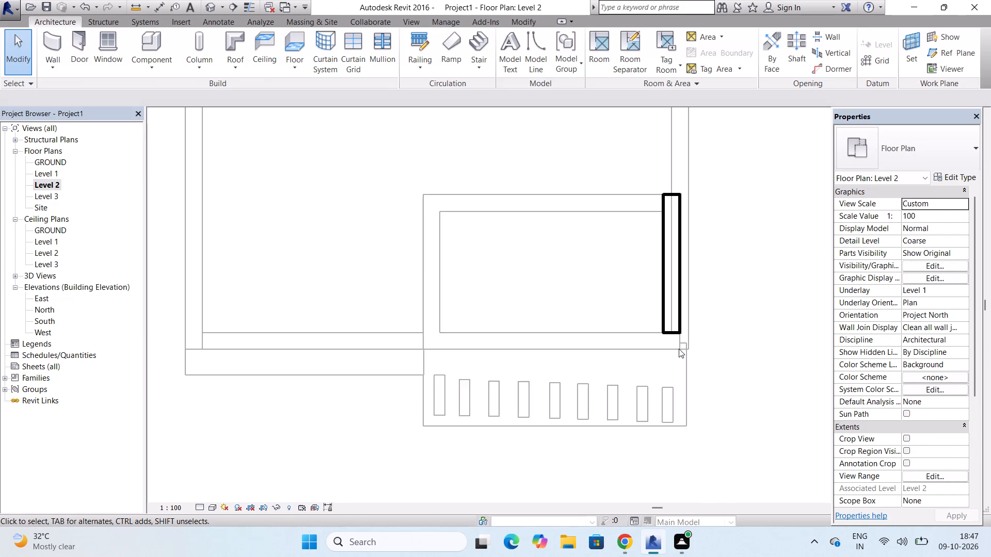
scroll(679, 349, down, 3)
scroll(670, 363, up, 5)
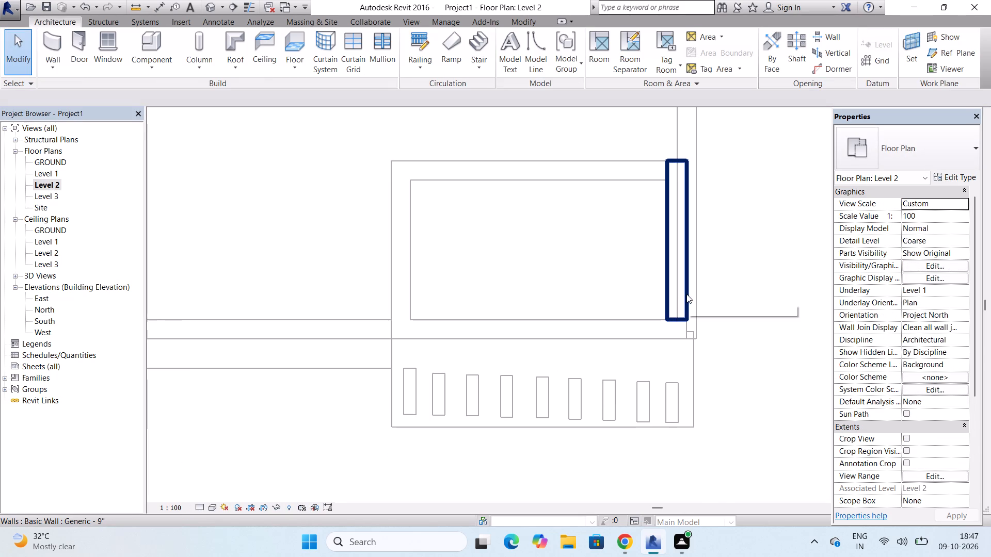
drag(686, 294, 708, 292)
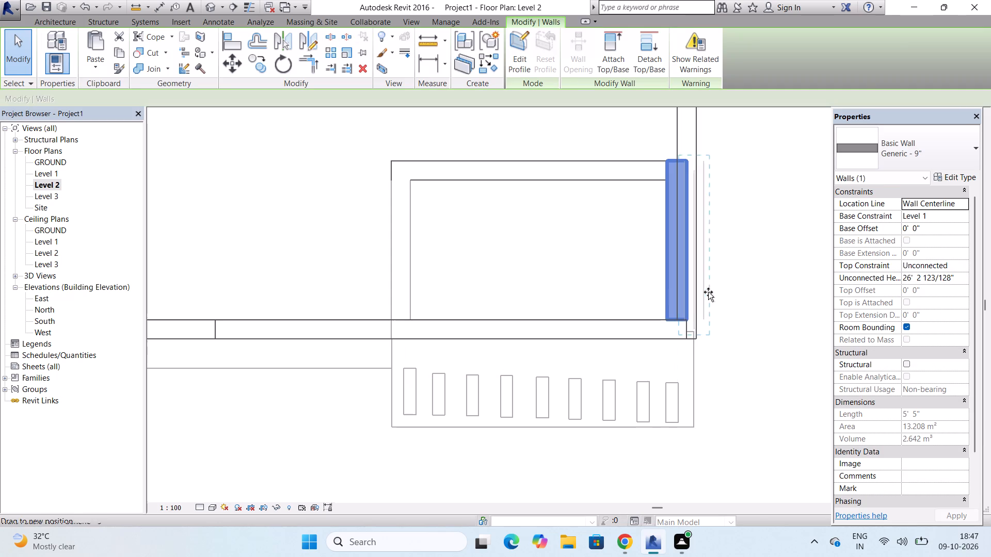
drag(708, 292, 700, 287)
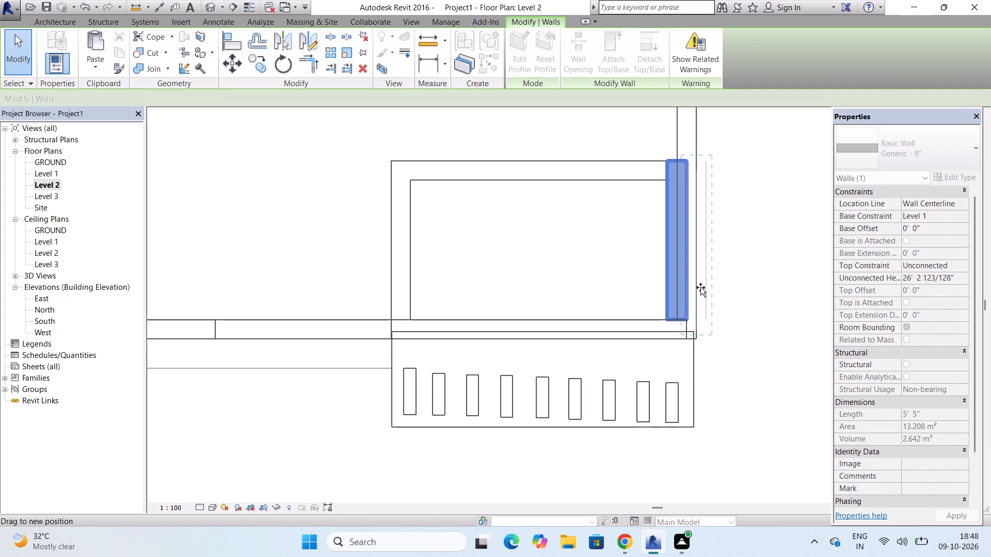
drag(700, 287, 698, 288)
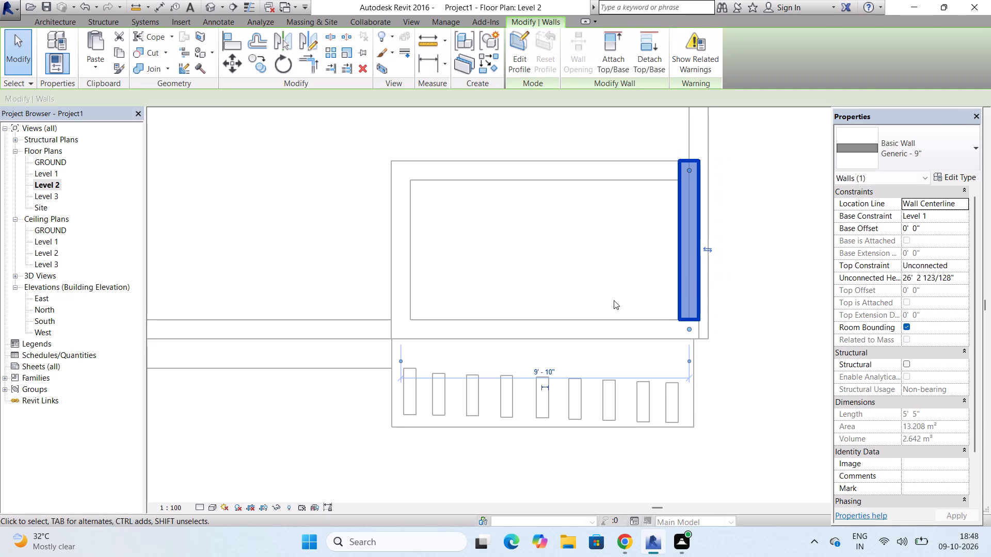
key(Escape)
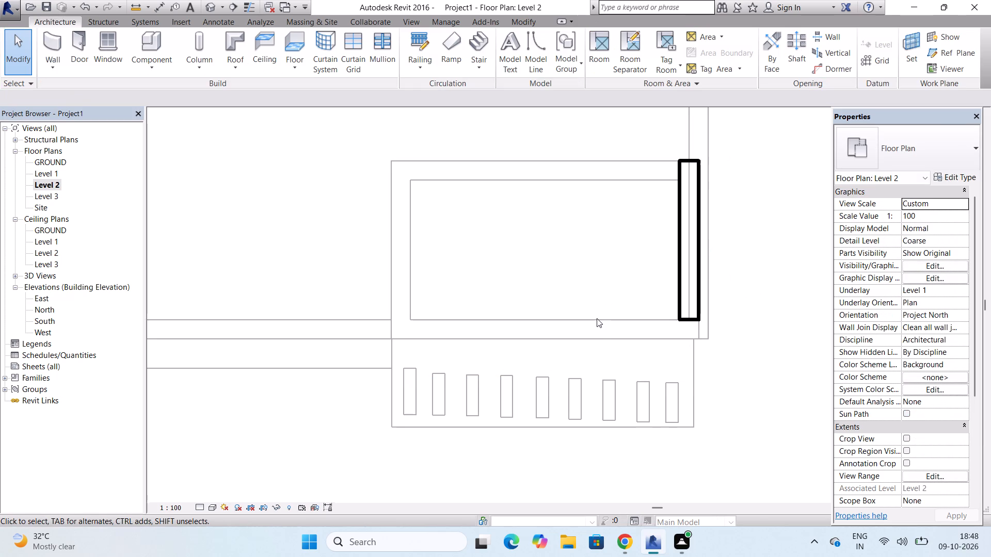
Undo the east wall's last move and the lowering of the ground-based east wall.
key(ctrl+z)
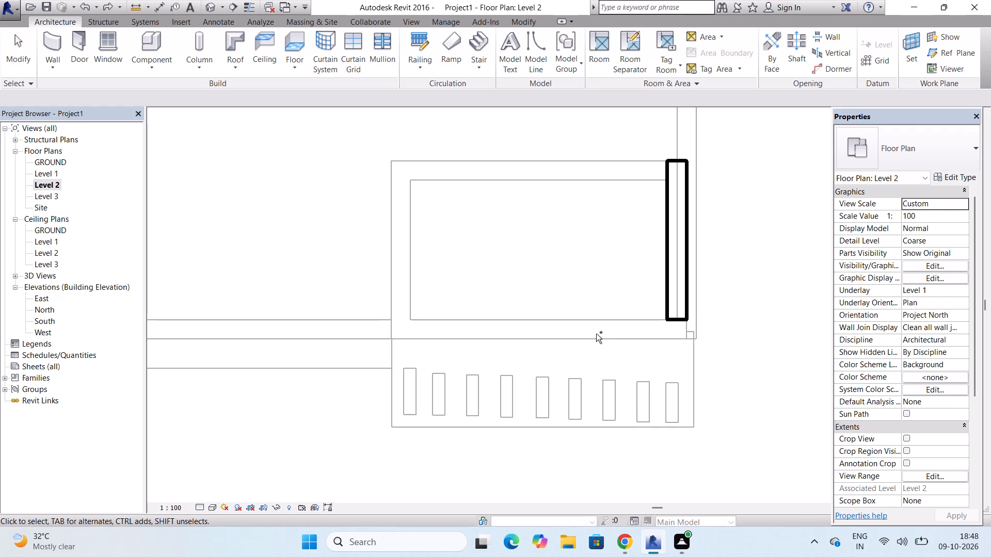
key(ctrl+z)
Flip the orientation of the new rectangle's east wall.
double_click(666, 245)
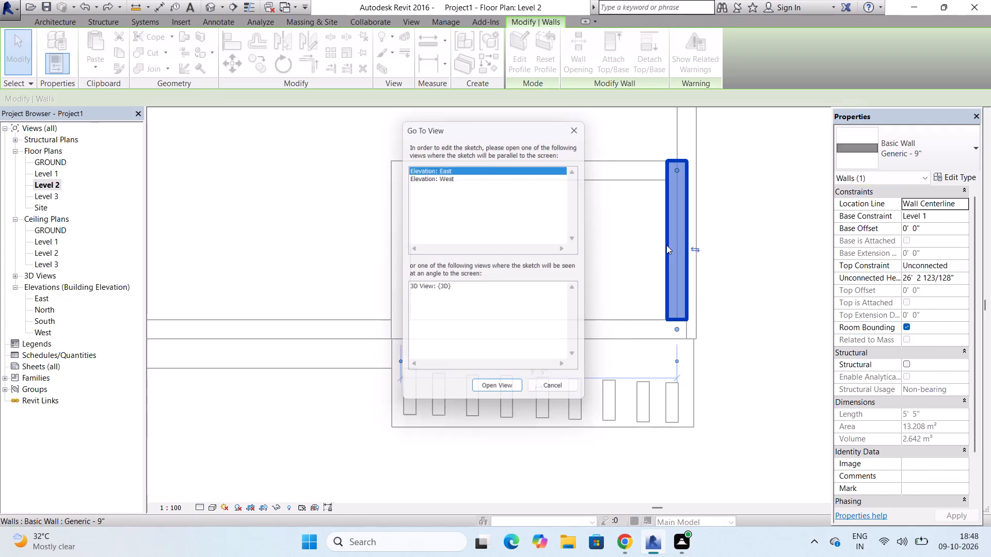
key(Escape)
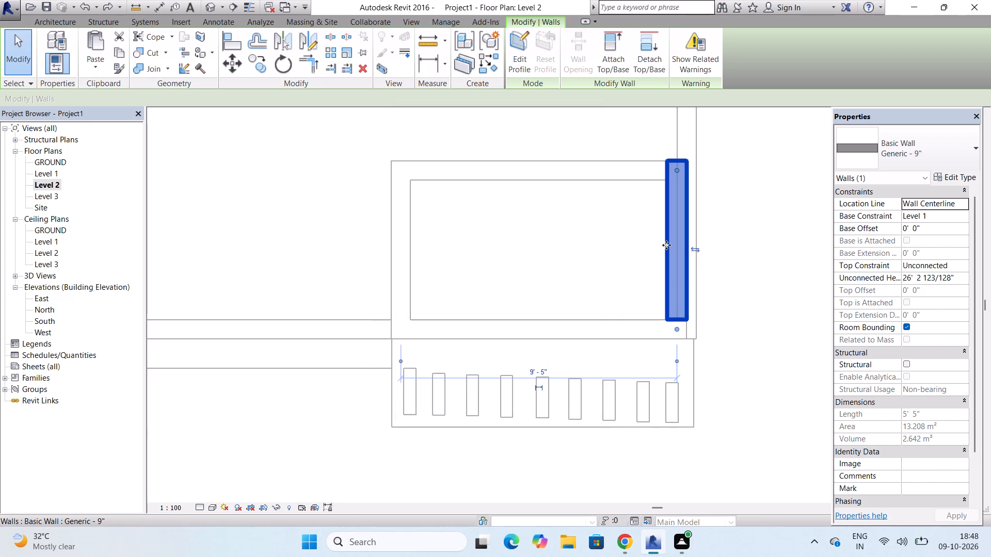
click(699, 252)
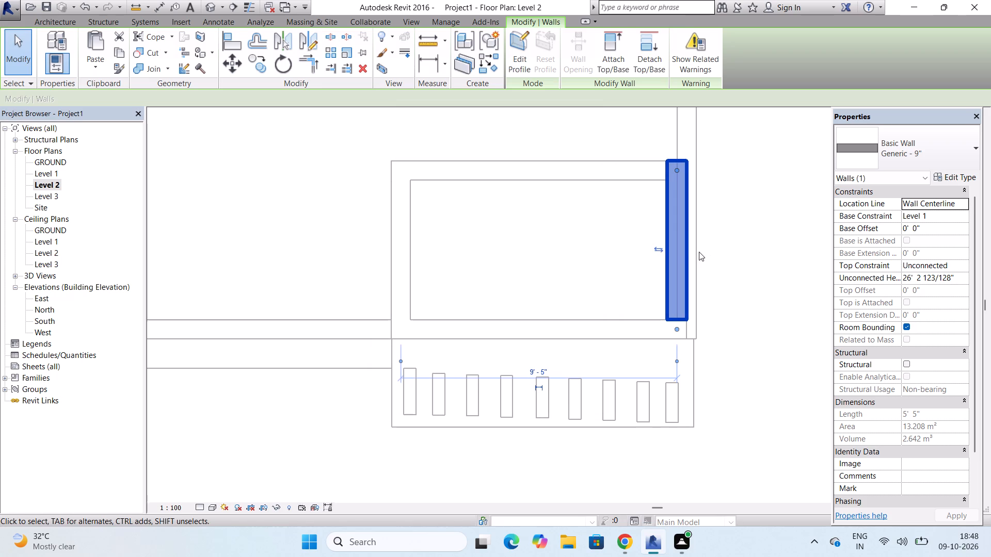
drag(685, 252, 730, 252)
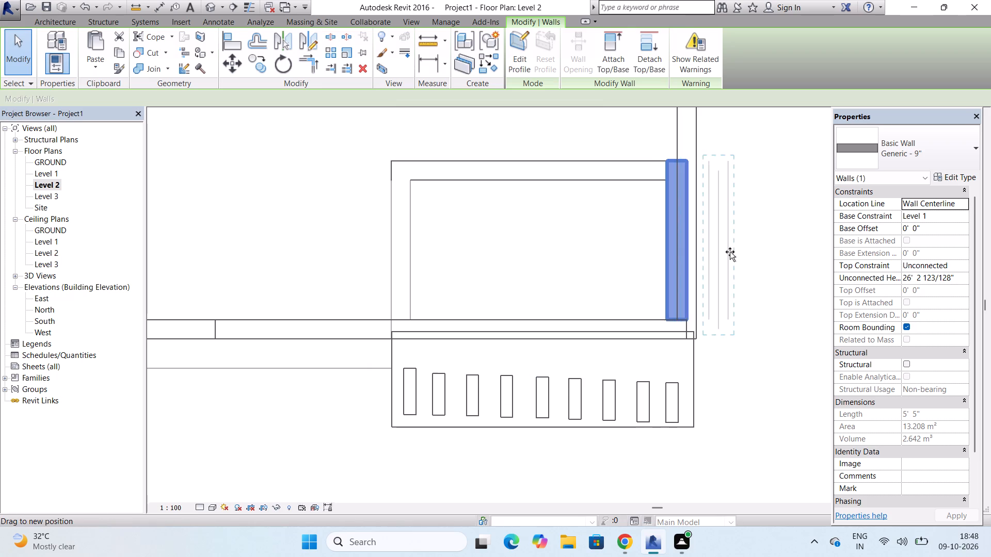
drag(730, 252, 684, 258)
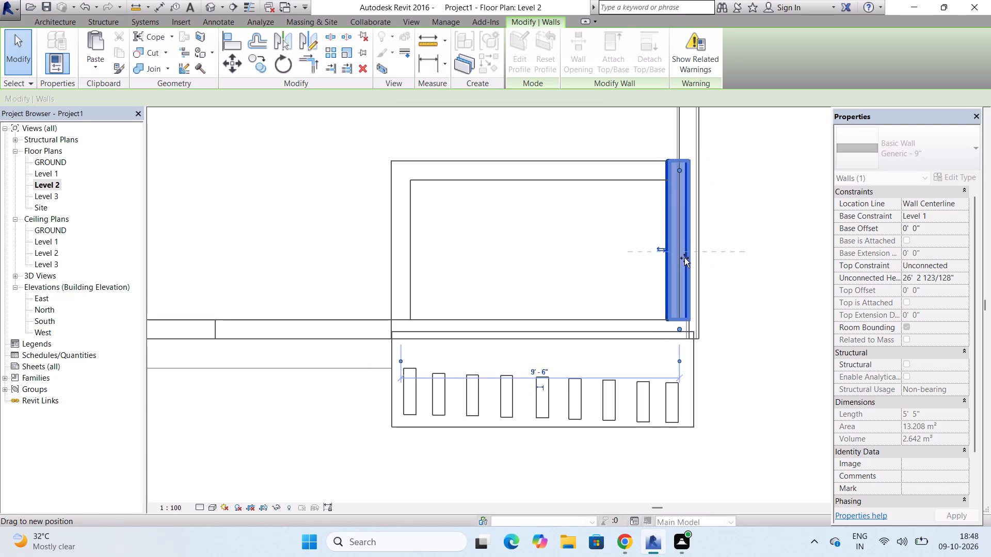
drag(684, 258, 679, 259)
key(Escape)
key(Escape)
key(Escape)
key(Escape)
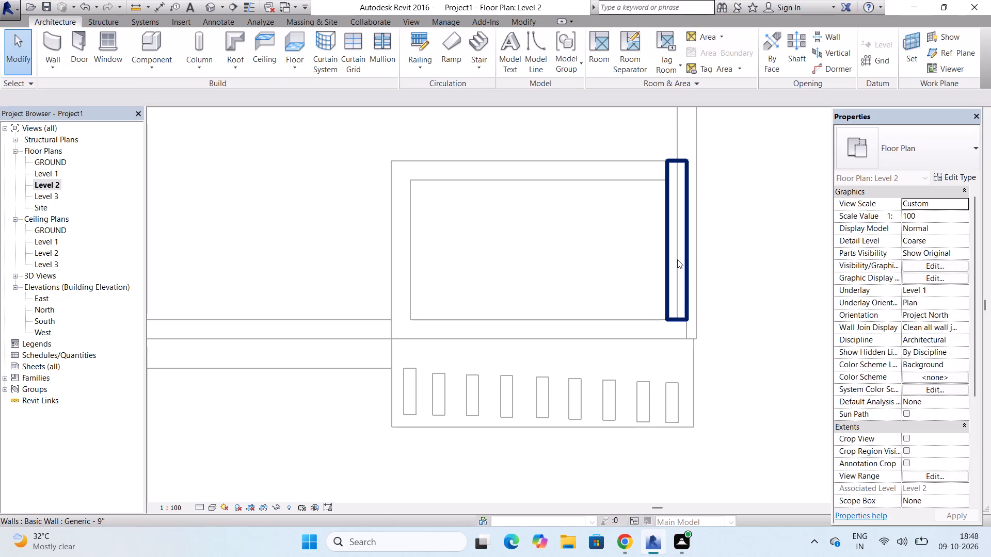
Delete the new rectangle's east wall.
click(667, 272)
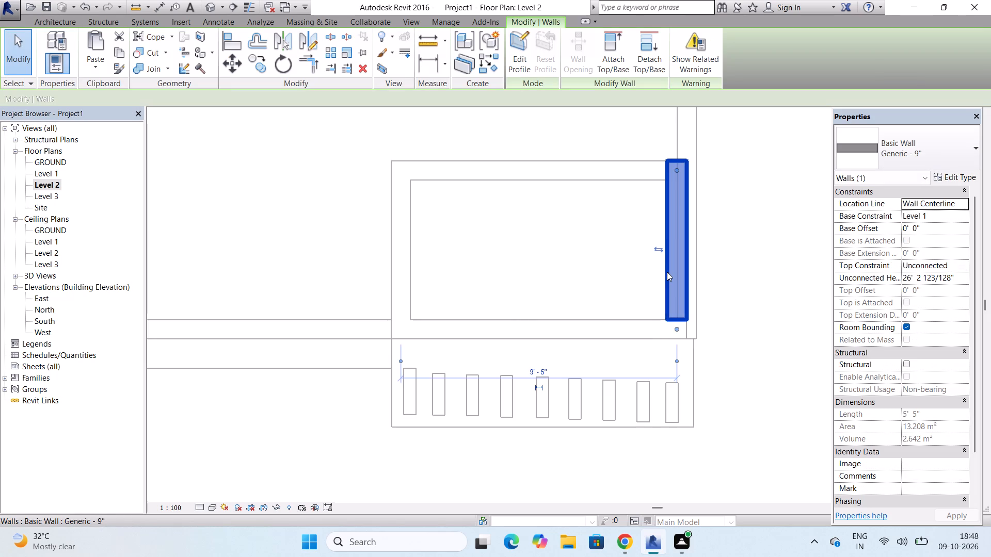
key(Delete)
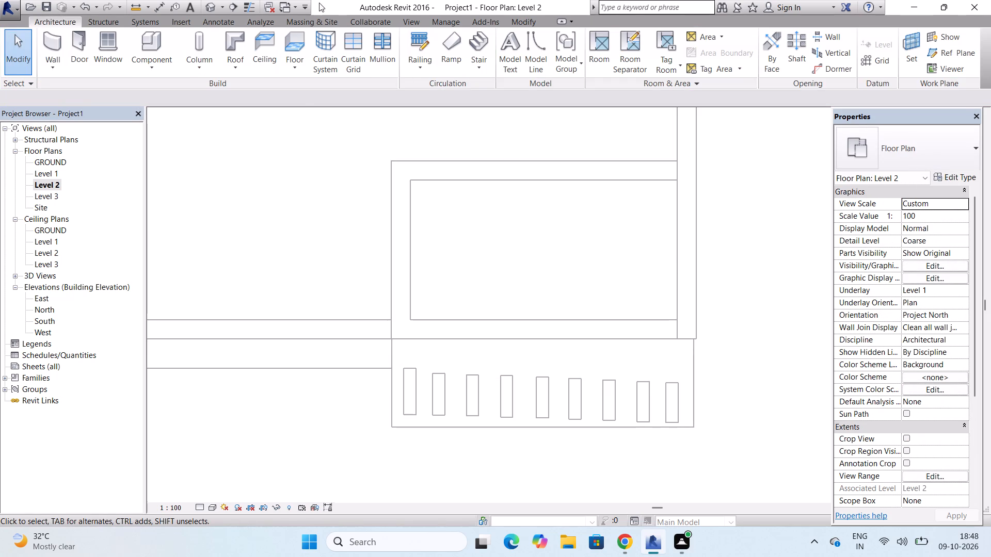
Open the 3D view and examine the upper room from the front and from above.
click(211, 10)
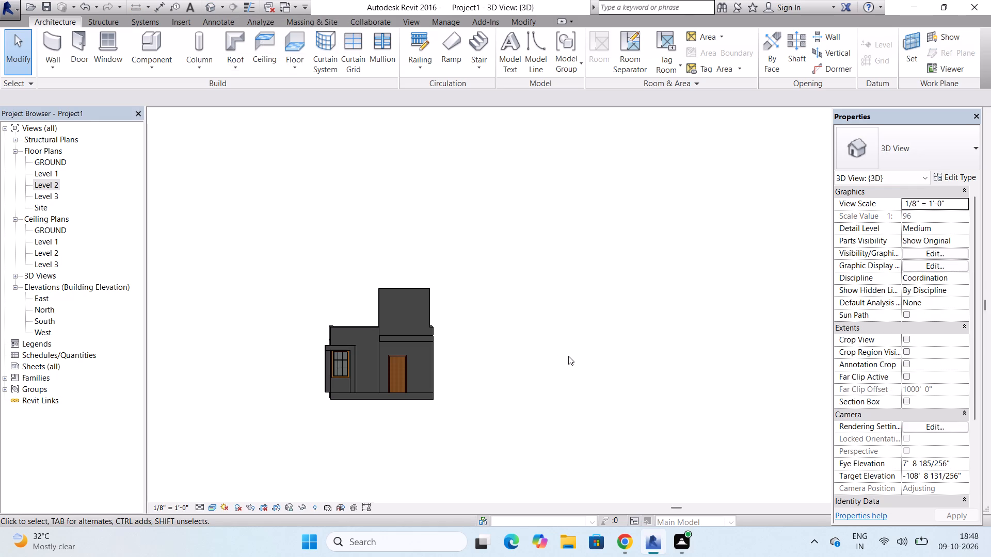
shift+middle_drag(534, 345, 507, 345)
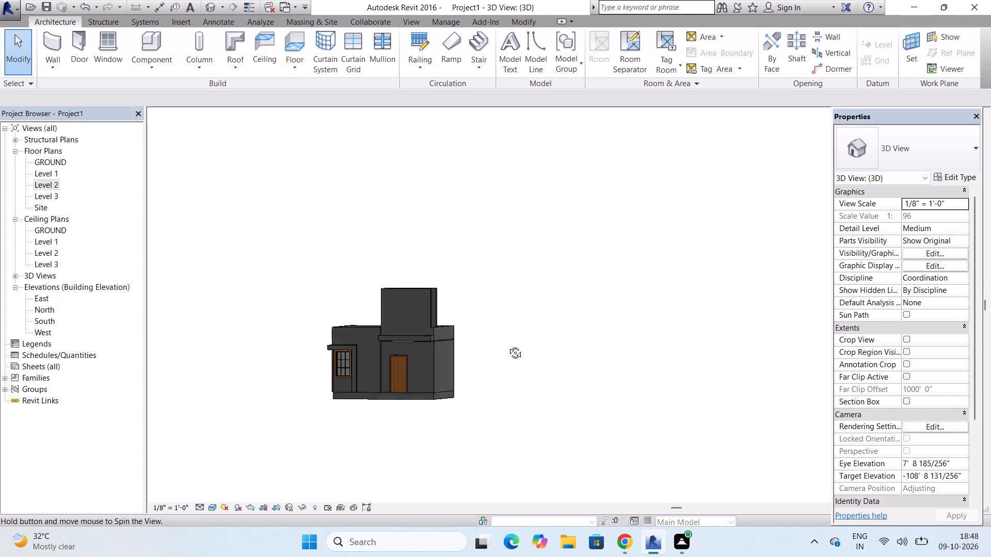
shift+middle_drag(507, 345, 510, 369)
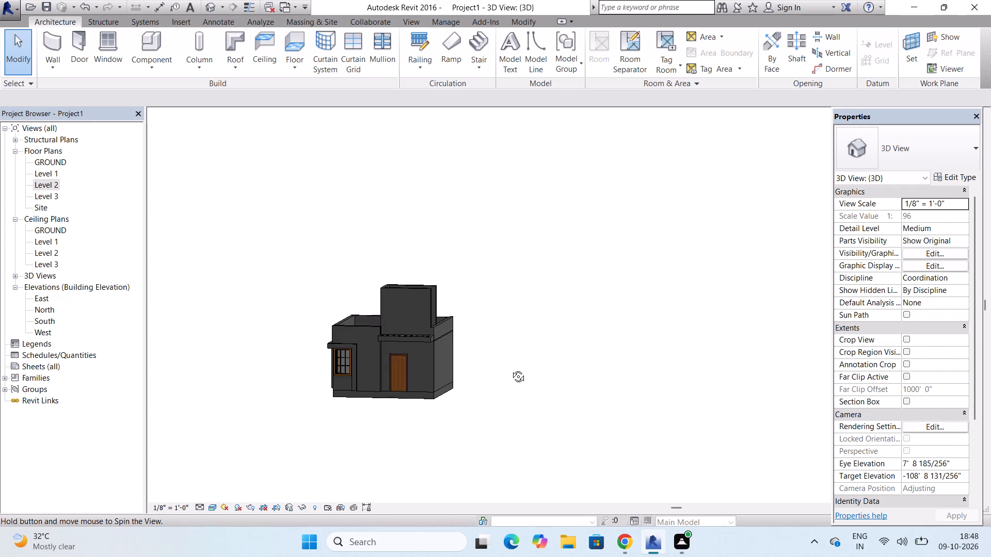
shift+middle_drag(510, 369, 529, 552)
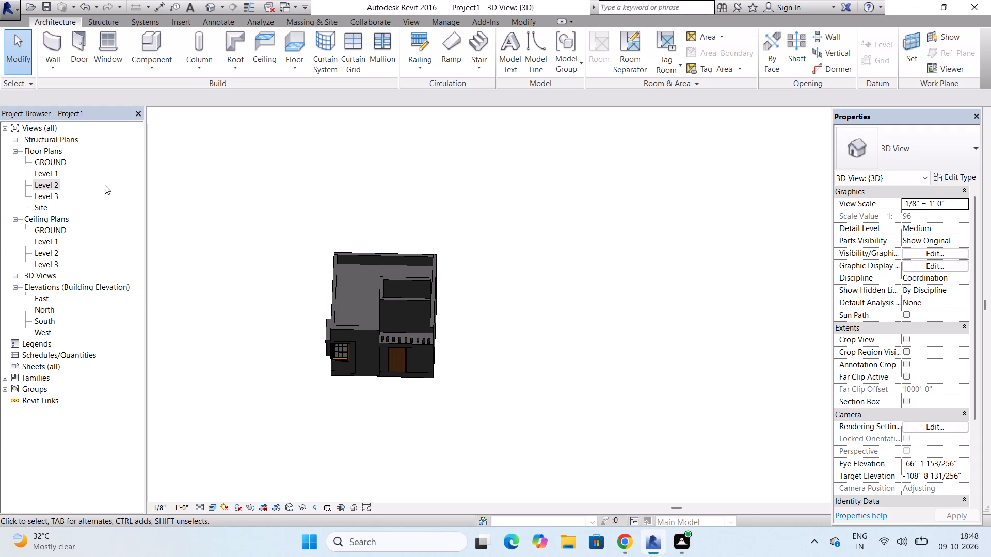
On the Level 2 floor plan, draw a Generic - 9" wall about 6'-1" long along the rectangle's open east side.
double_click(52, 183)
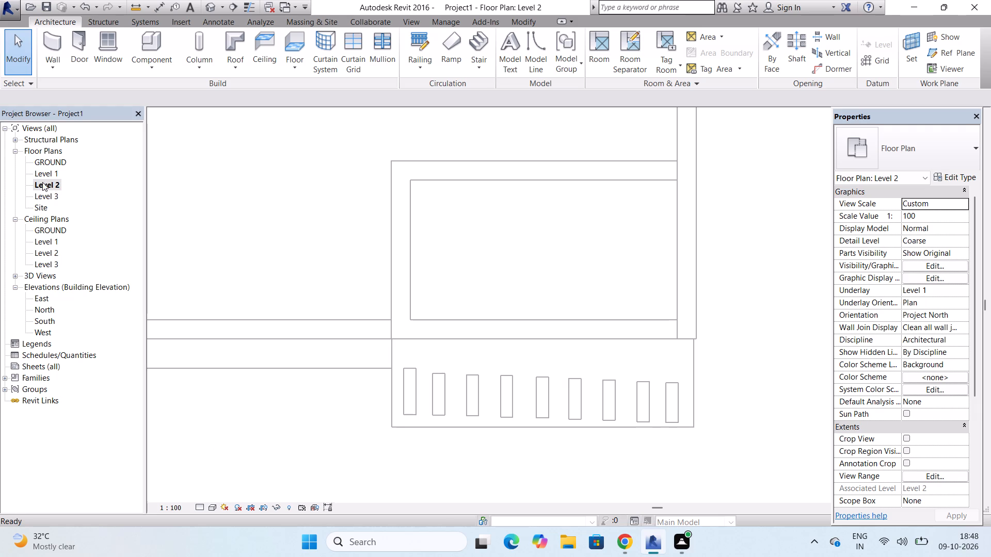
click(48, 37)
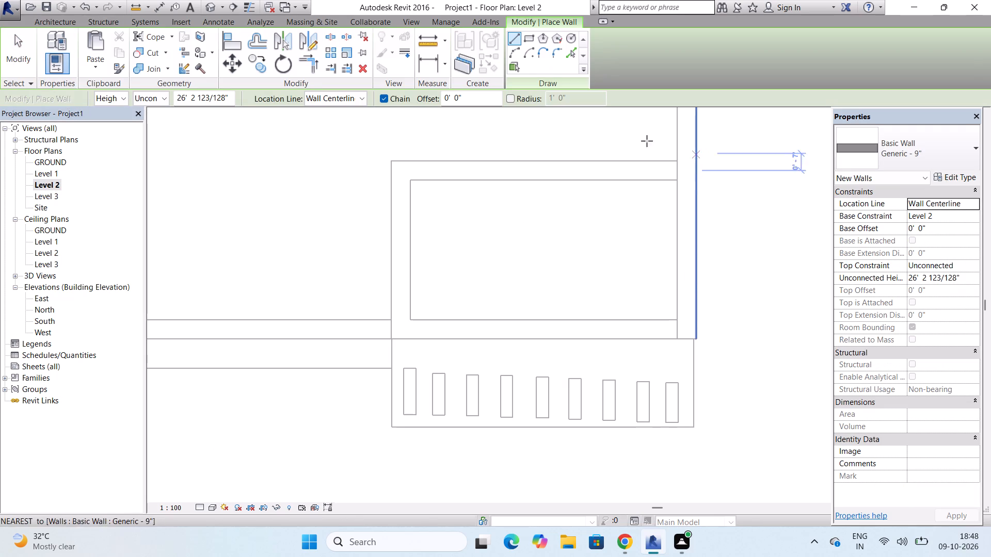
scroll(671, 157, up, 5)
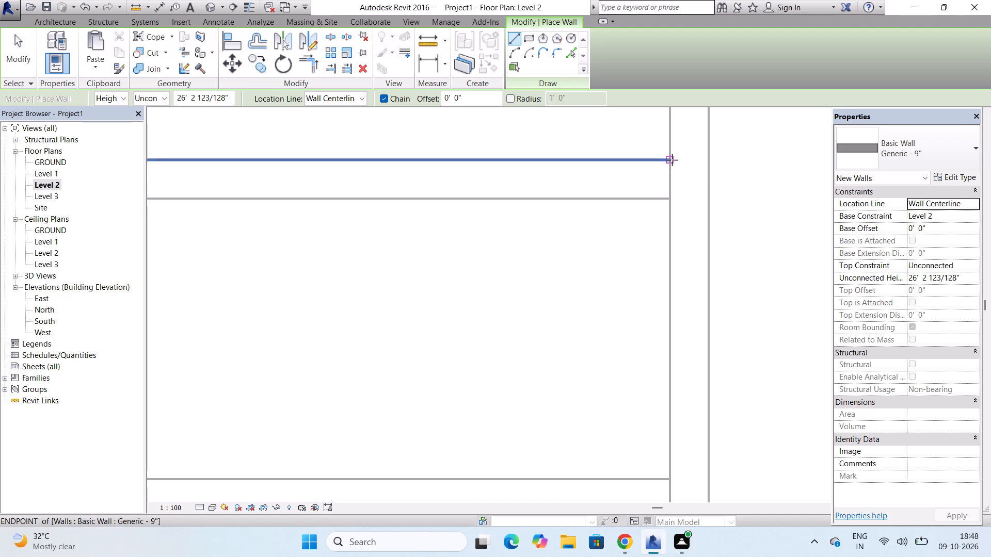
click(684, 160)
scroll(684, 160, down, 6)
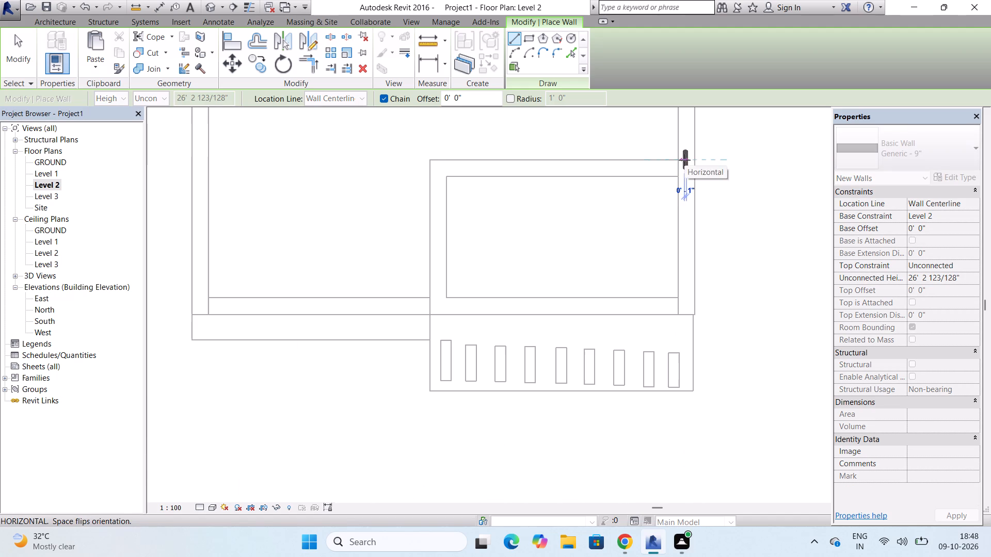
click(685, 316)
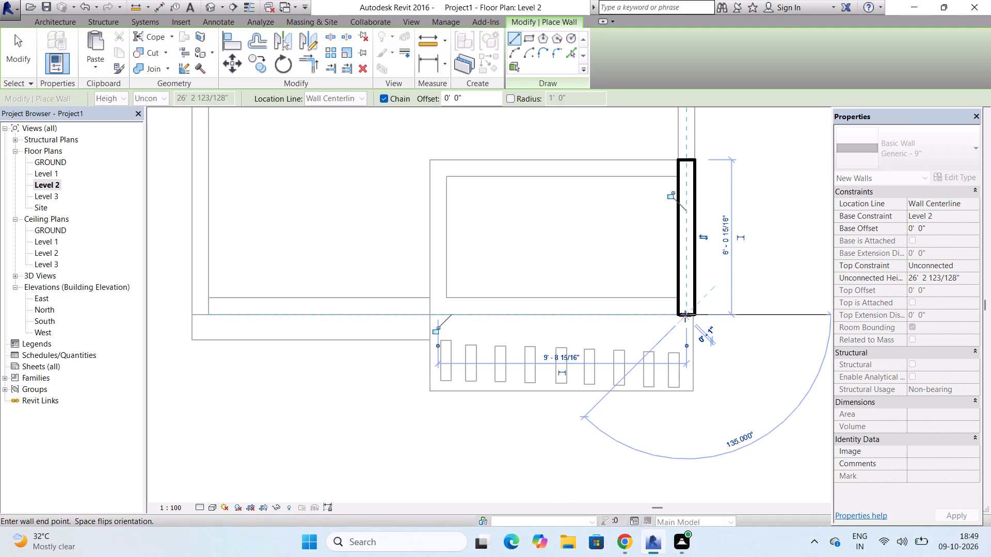
key(Escape)
key(Escape)
key(Escape)
key(Escape)
key(Escape)
key(Escape)
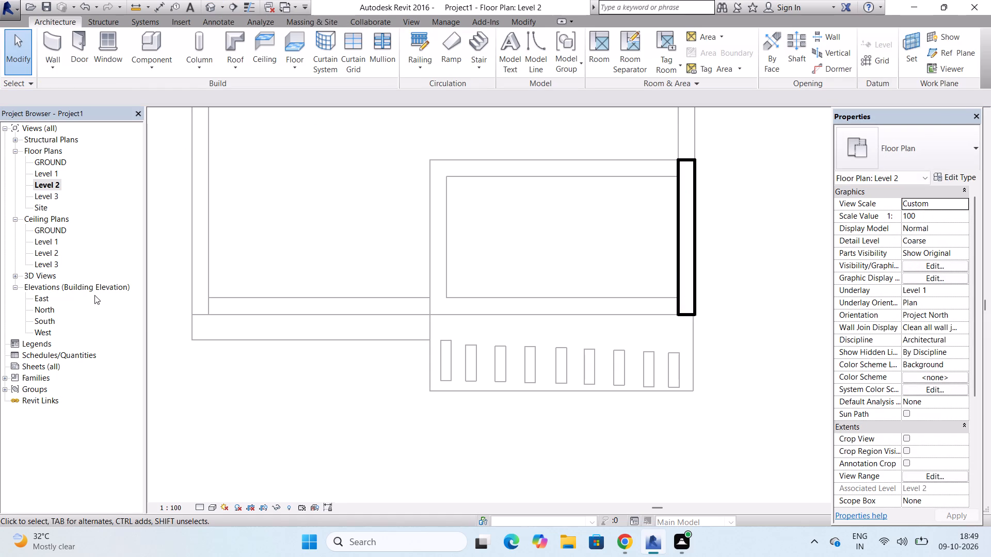
Open the South elevation.
double_click(52, 310)
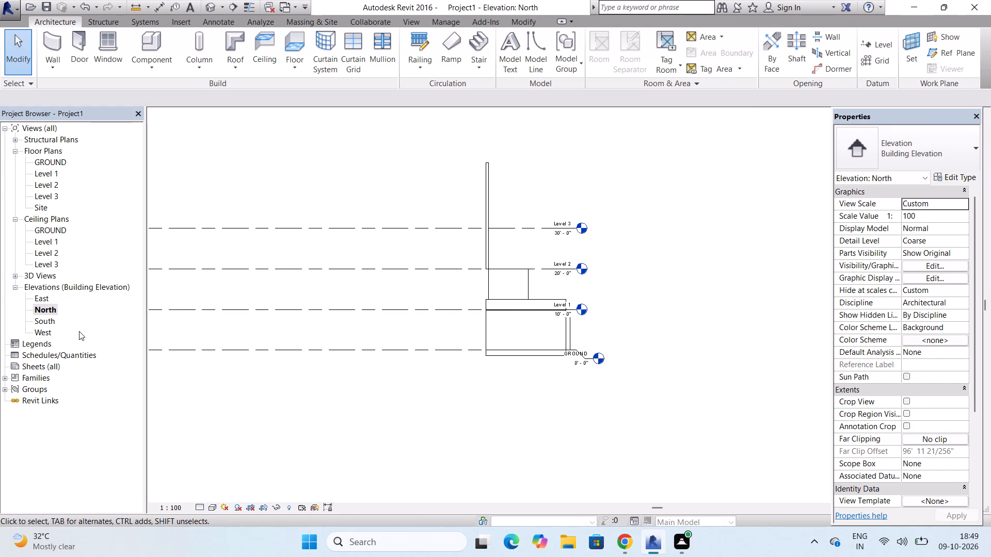
click(50, 321)
click(50, 321)
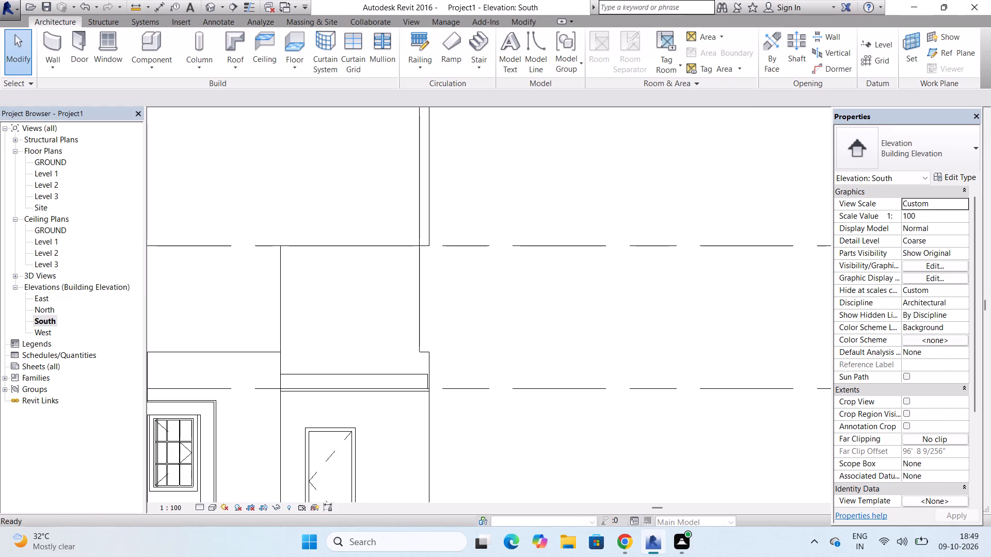
Lower the top of the ground-based east wall to a height of 11'-0", level with the projection's top edge.
scroll(360, 321, down, 6)
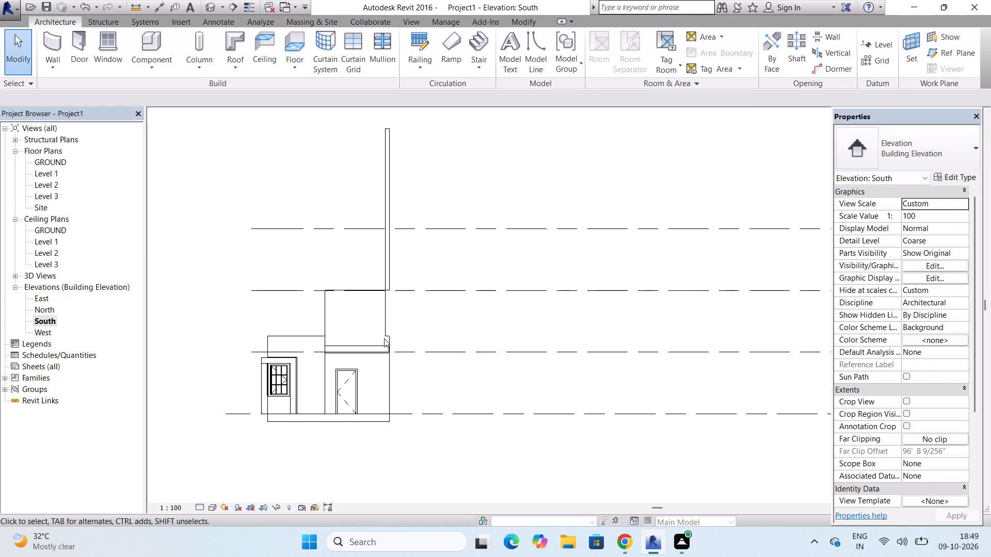
scroll(382, 327, up, 8)
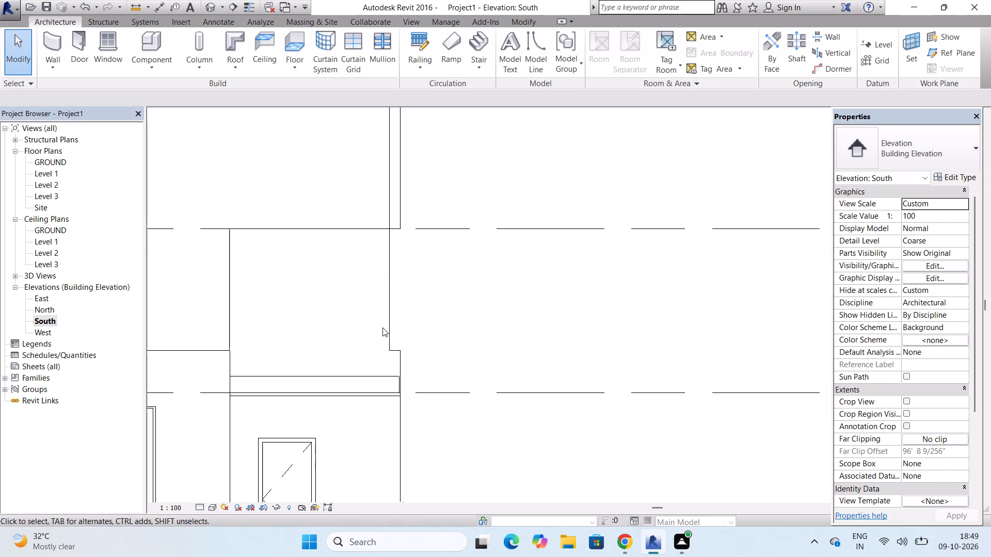
click(394, 352)
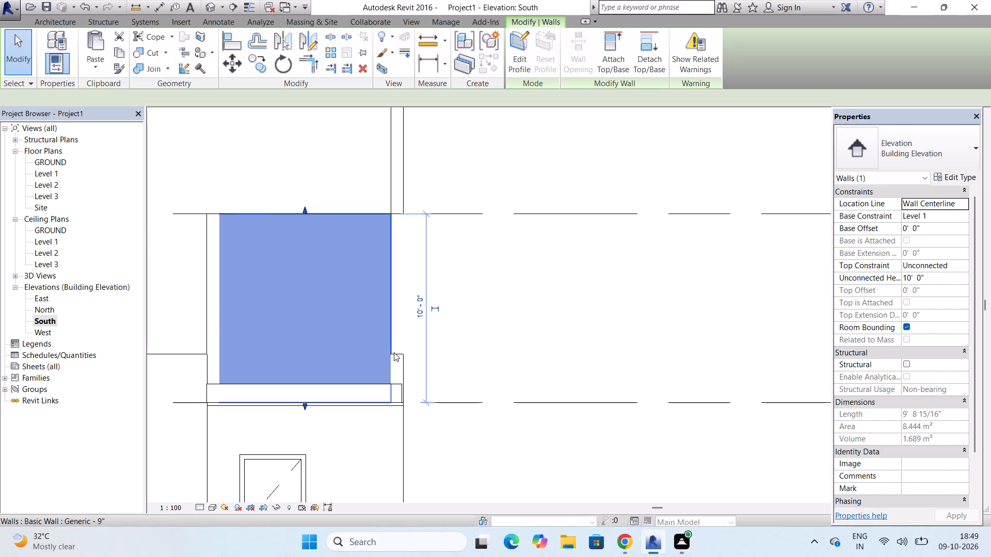
key(Escape)
key(Escape)
scroll(397, 298, down, 5)
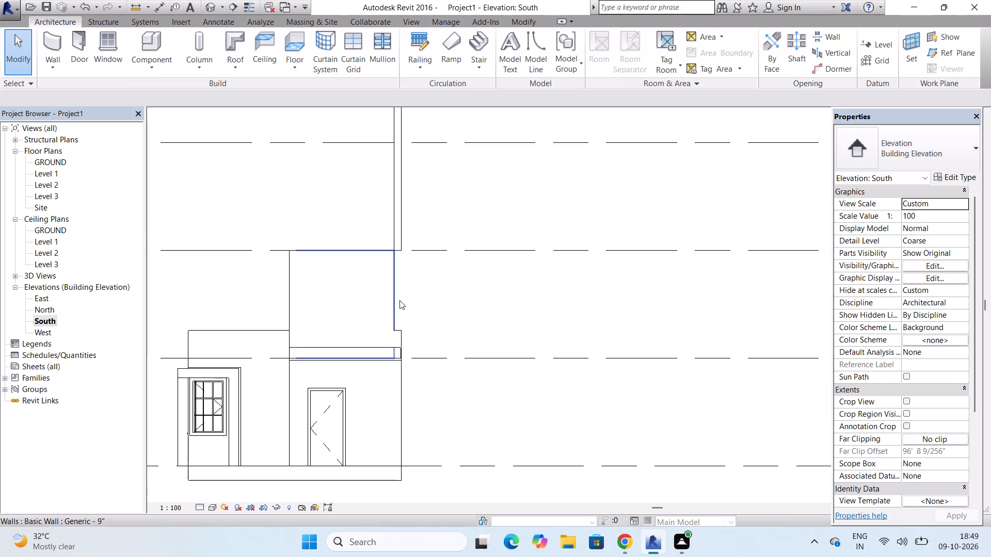
scroll(399, 300, down, 2)
click(402, 322)
scroll(395, 322, up, 4)
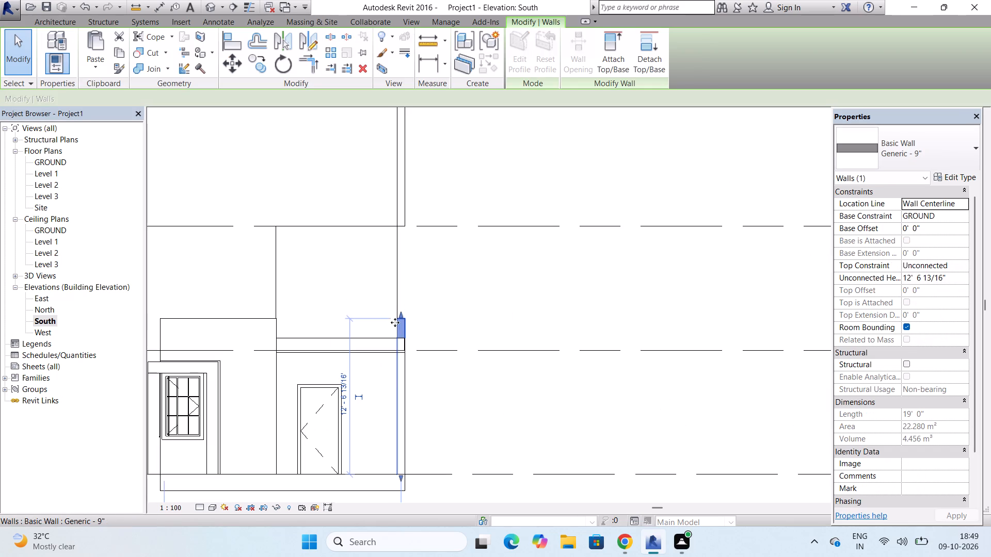
drag(401, 312, 401, 328)
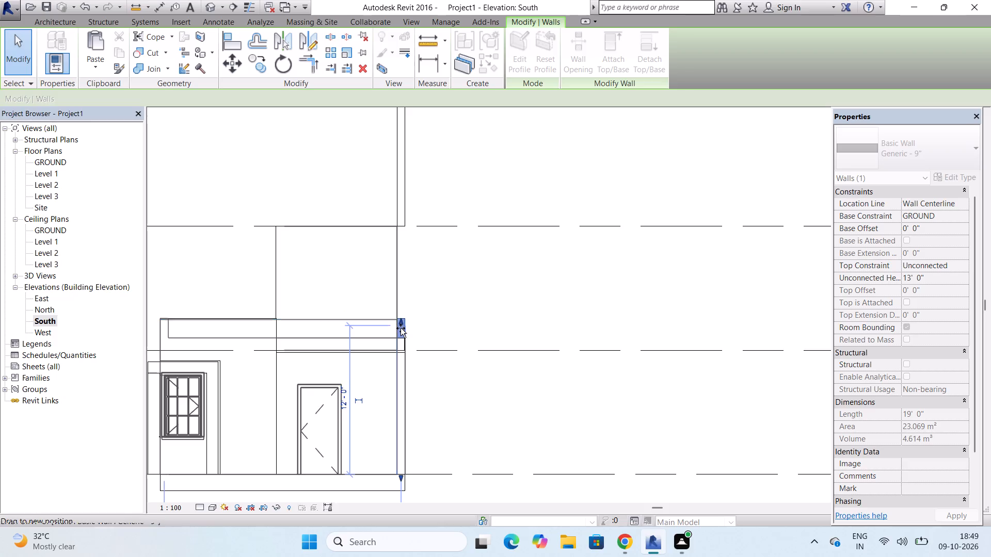
drag(401, 328, 401, 339)
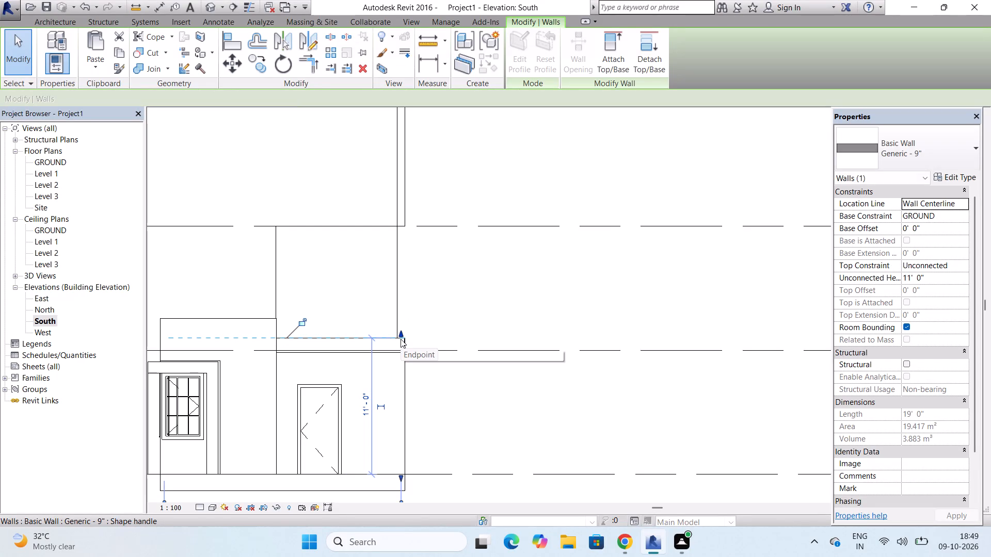
key(Escape)
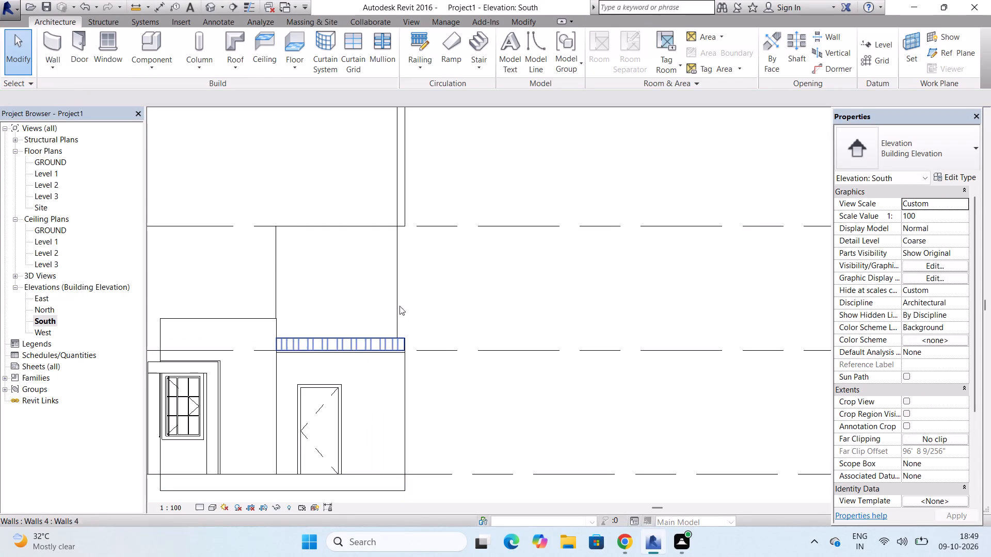
Extend the new Level 2 east wall's base down to the lowered wall's top, at a base offset of -9'-0".
click(405, 222)
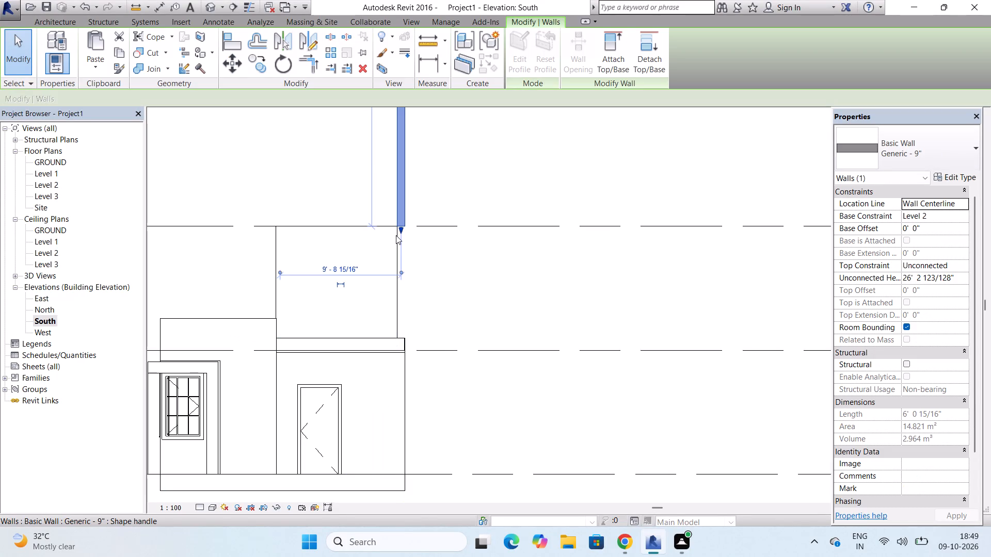
drag(400, 229, 400, 303)
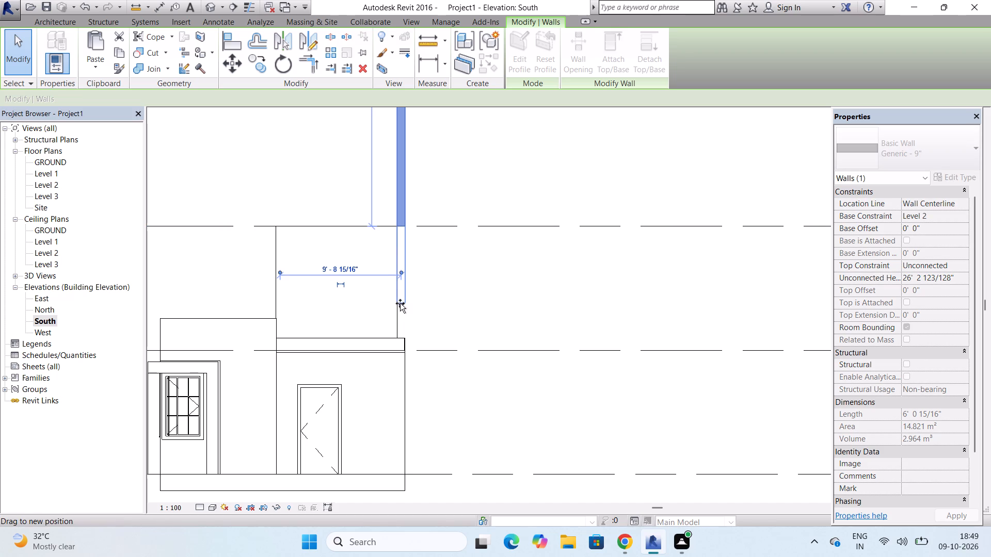
drag(400, 303, 398, 337)
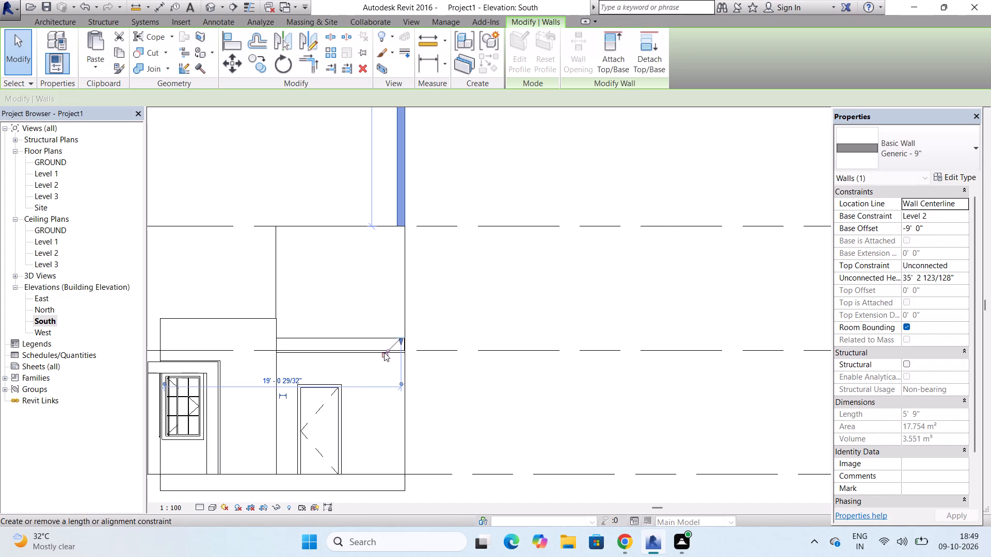
Lower the new east wall's top to Level 2, flush with the top of the upper room's other walls.
scroll(382, 363, down, 6)
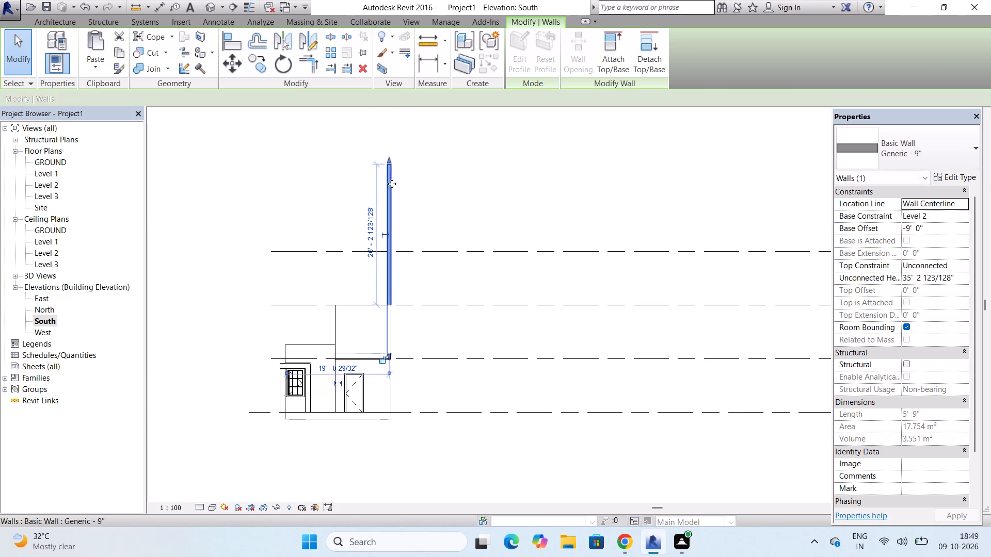
drag(389, 157, 388, 167)
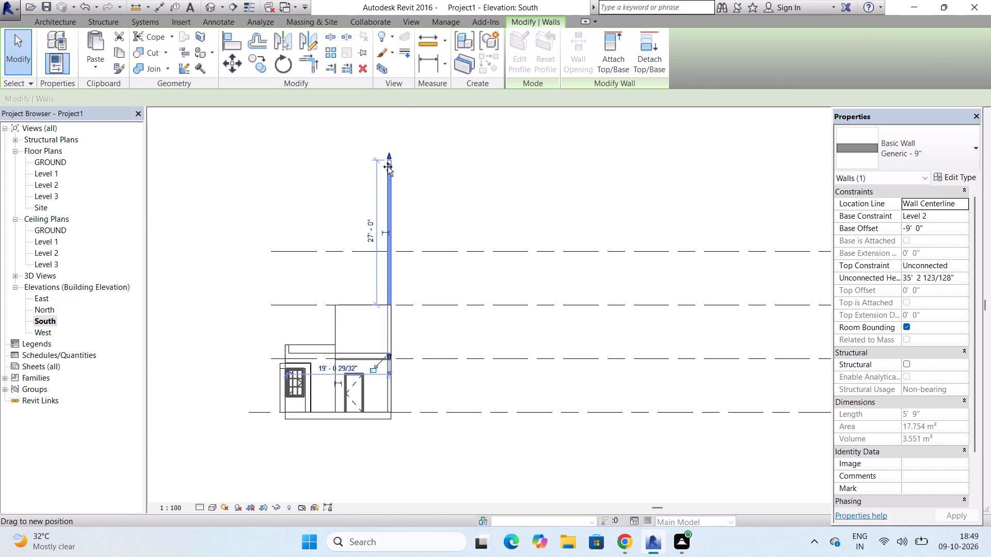
drag(388, 167, 390, 307)
key(Escape)
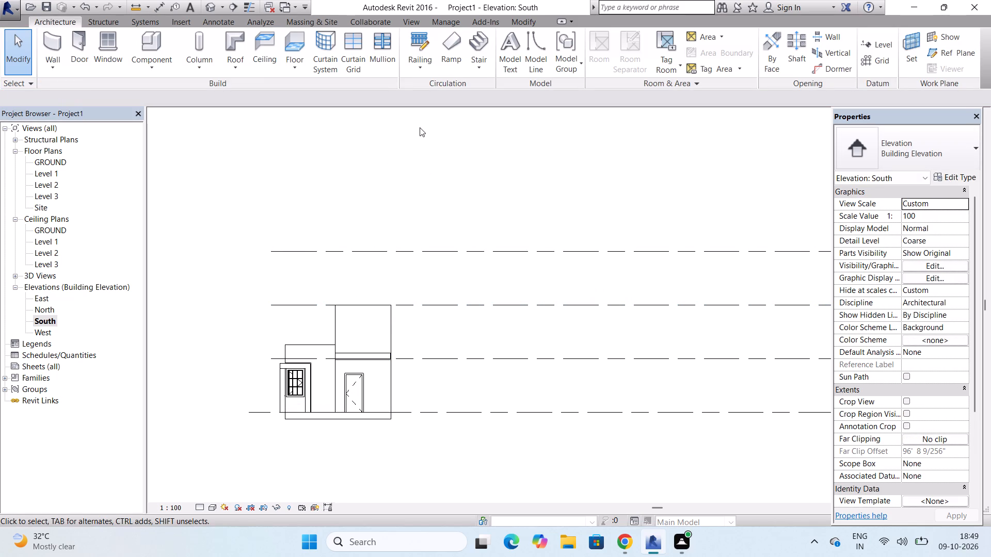
Open the 3D view and examine the upper room's rebuilt east wall.
scroll(420, 127, down, 2)
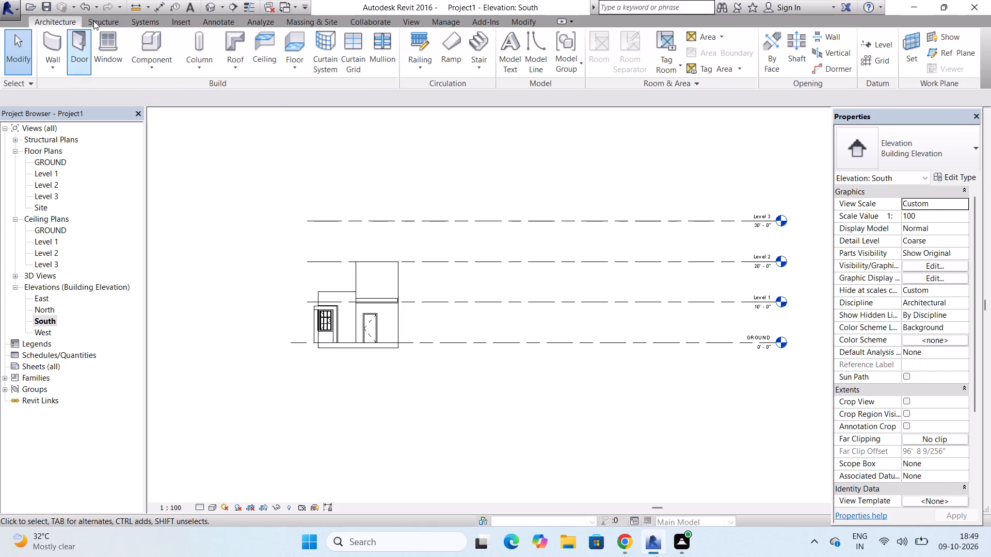
click(205, 7)
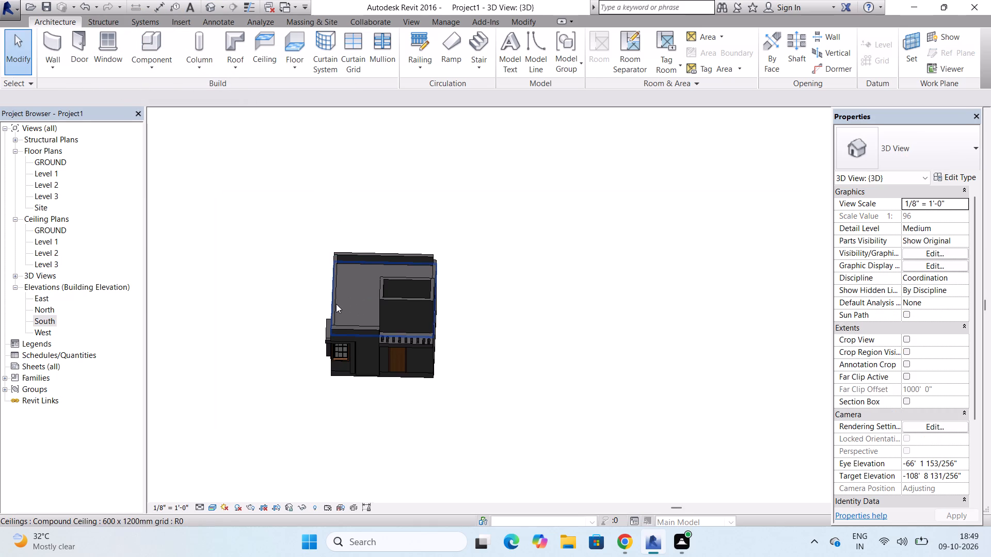
scroll(441, 345, up, 6)
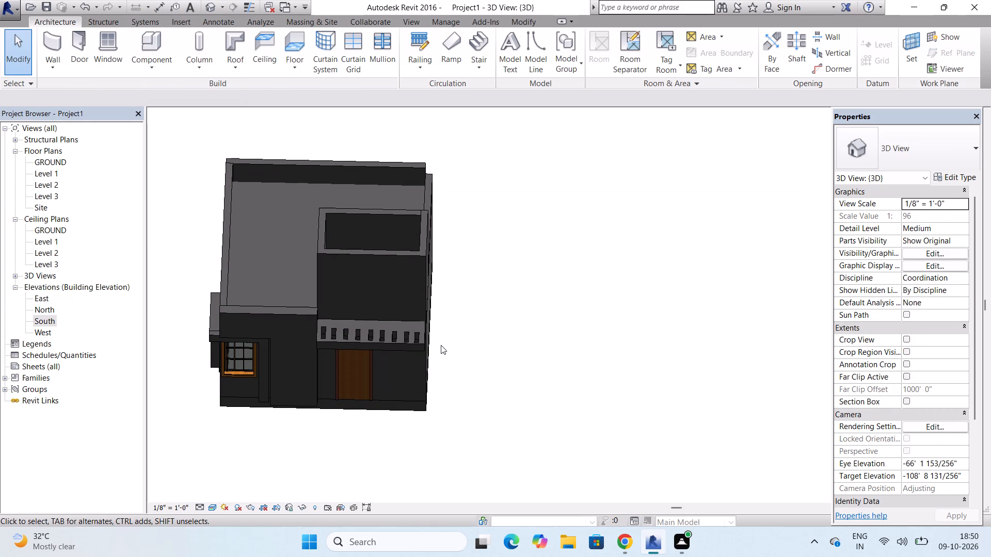
scroll(441, 345, down, 2)
Examine the roof parapets, upper room, nine-opening projection and corner window surround in 3D from several sides.
shift+middle_drag(441, 345, 443, 330)
shift+middle_drag(454, 187, 455, 157)
shift+middle_drag(455, 157, 454, 78)
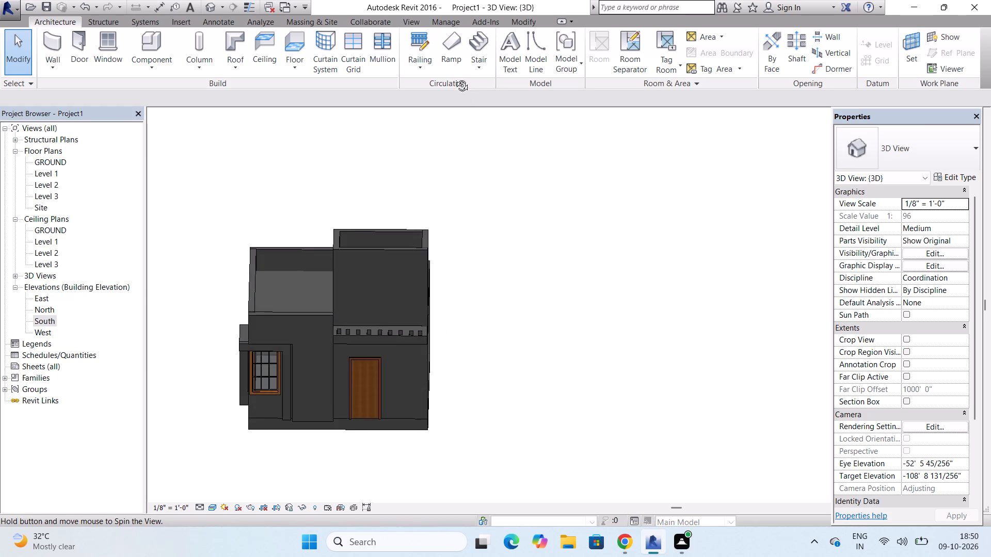
shift+middle_drag(454, 78, 269, 339)
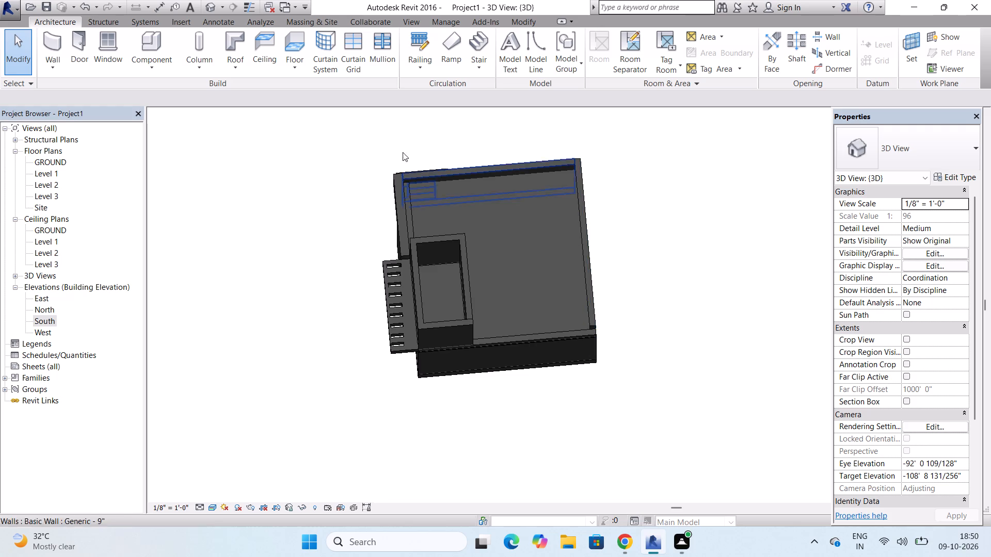
scroll(381, 151, up, 12)
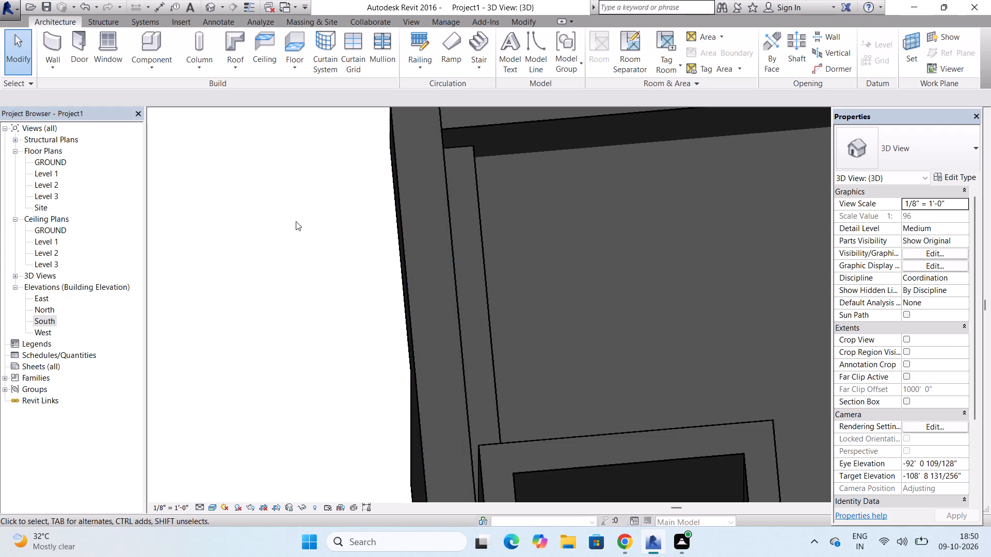
scroll(296, 221, down, 4)
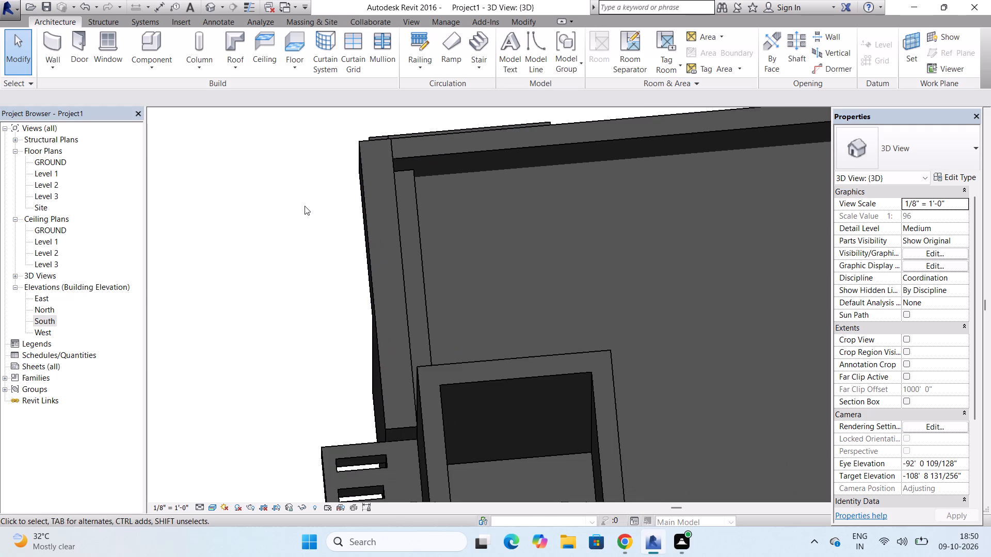
scroll(306, 199, down, 4)
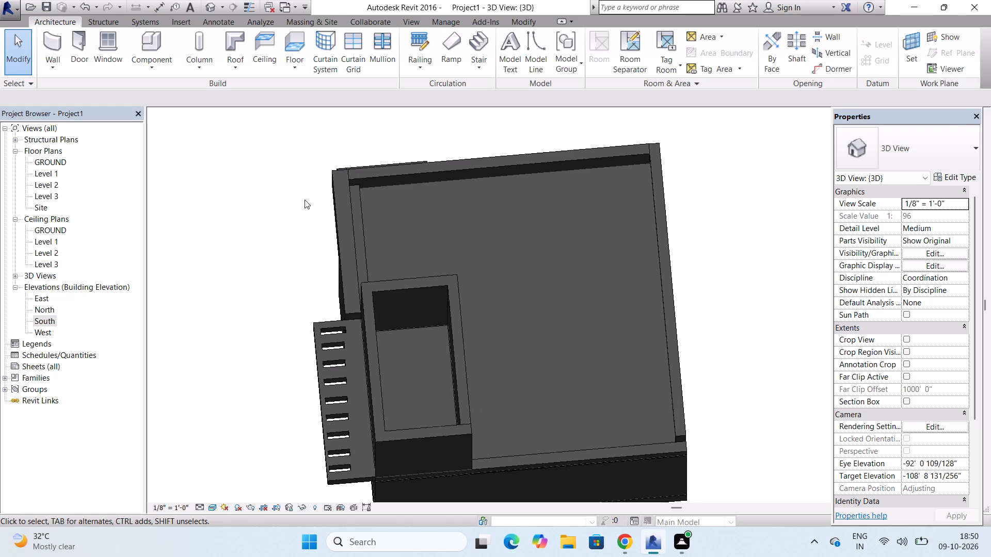
scroll(336, 190, up, 6)
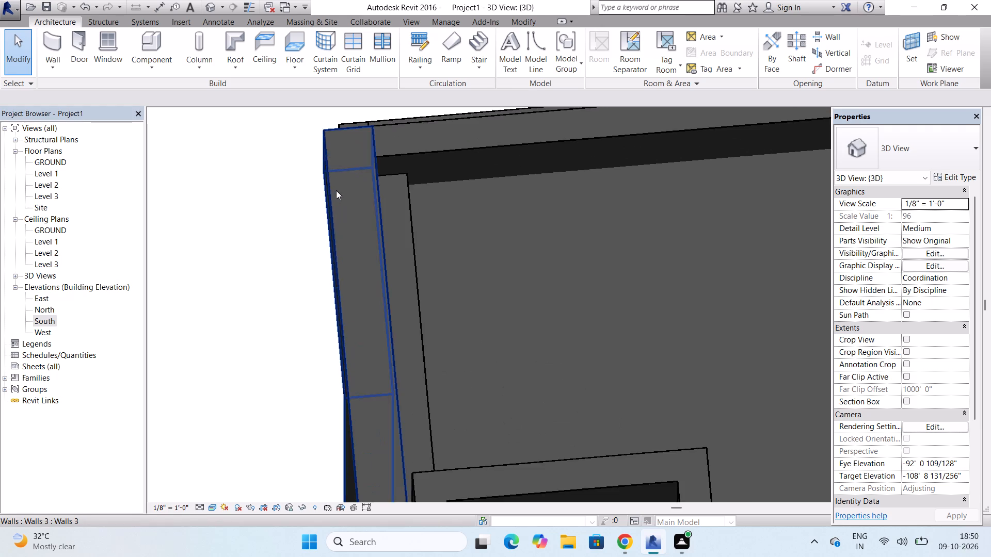
scroll(336, 190, up, 4)
scroll(354, 182, down, 2)
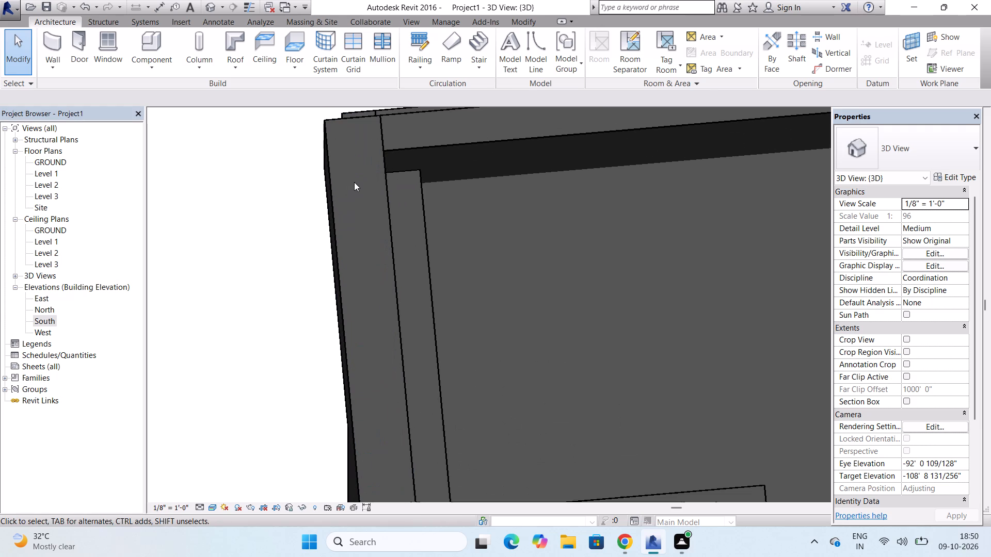
scroll(354, 182, down, 4)
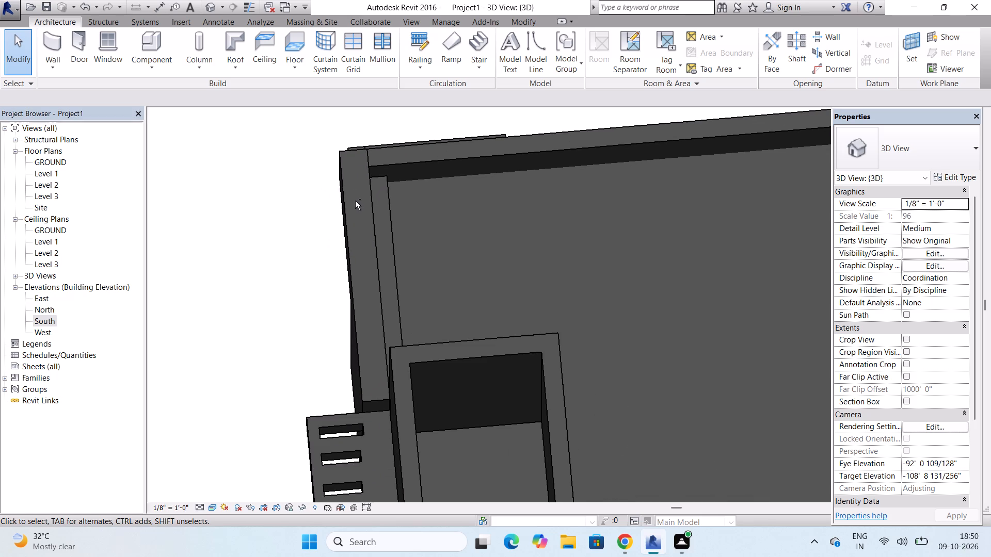
shift+middle_drag(390, 209, 464, 129)
scroll(466, 113, down, 4)
scroll(278, 256, up, 5)
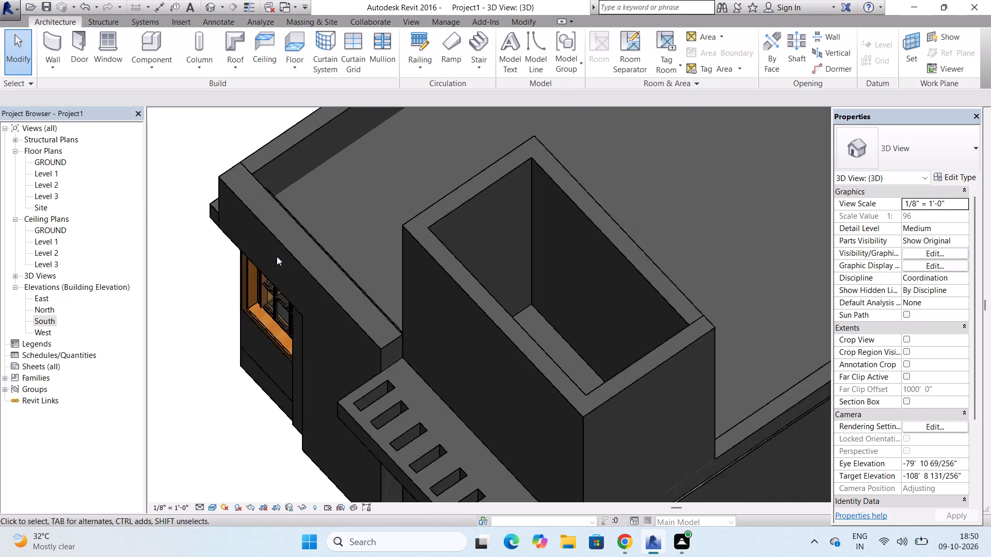
scroll(277, 256, up, 13)
scroll(470, 152, down, 3)
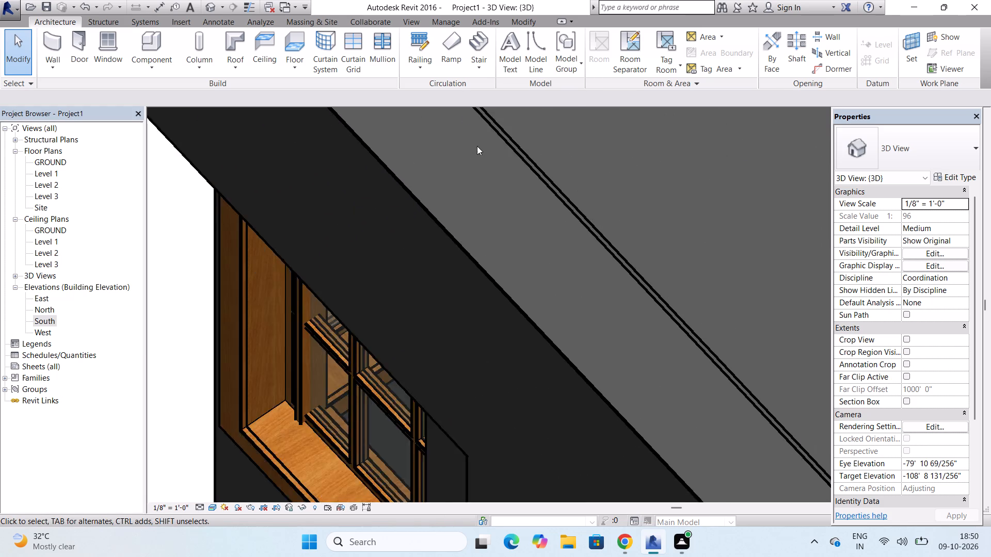
scroll(477, 146, down, 10)
scroll(391, 260, down, 1)
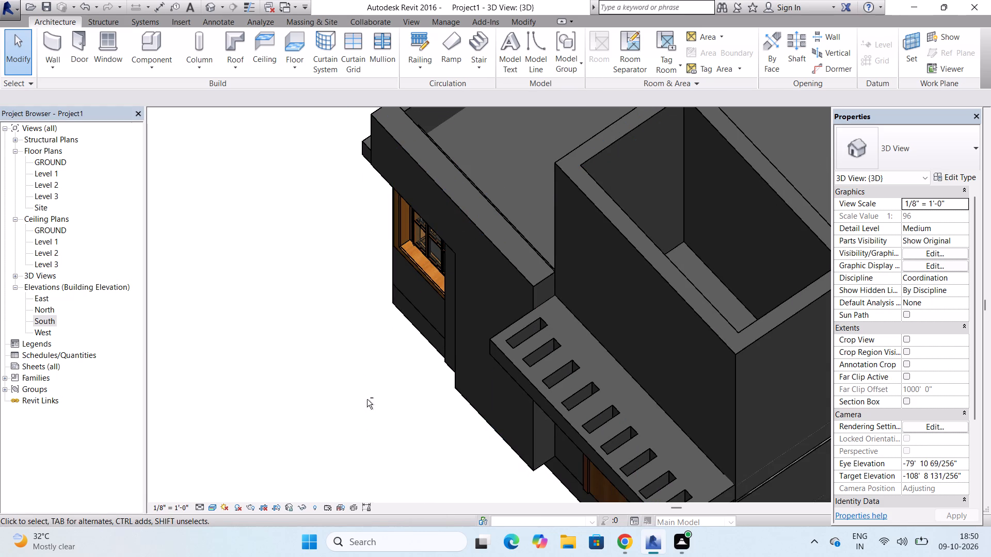
shift+middle_drag(367, 431, 458, 228)
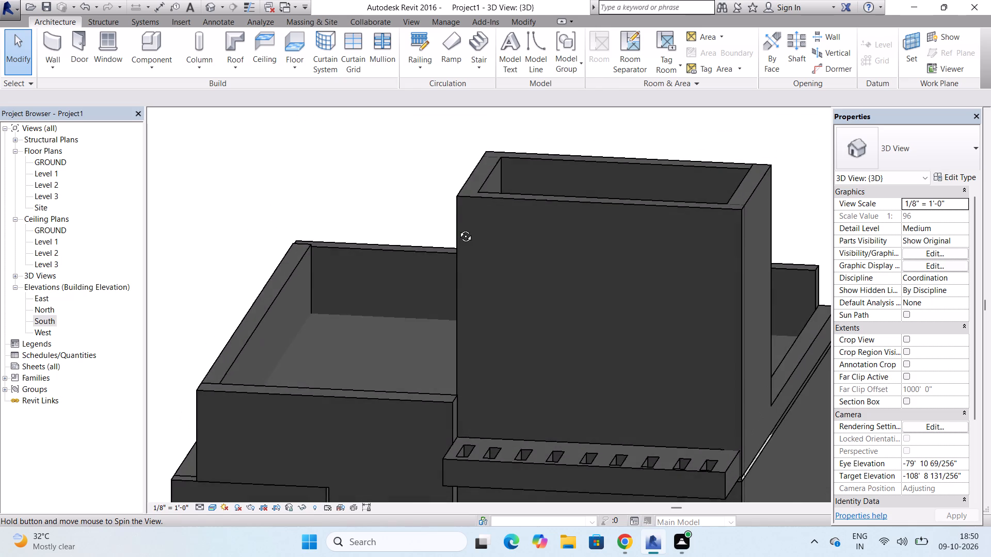
shift+middle_drag(458, 228, 435, 271)
scroll(319, 447, up, 3)
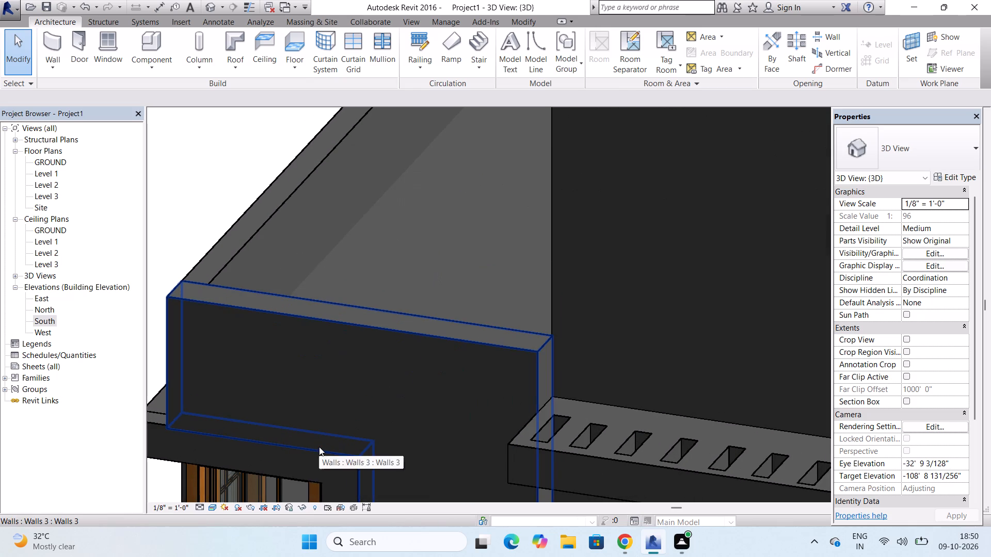
click(319, 447)
scroll(322, 348, down, 5)
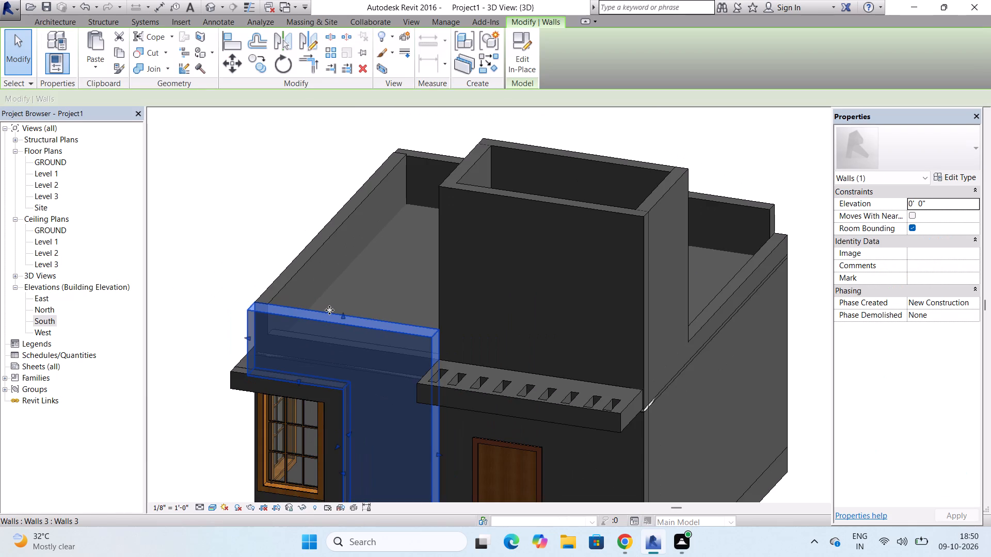
key(Escape)
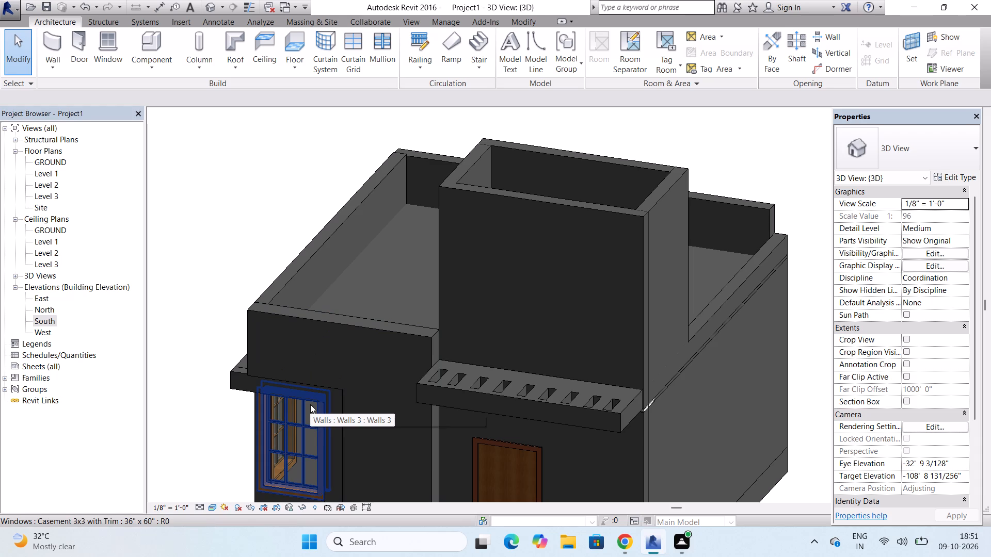
scroll(310, 404, up, 2)
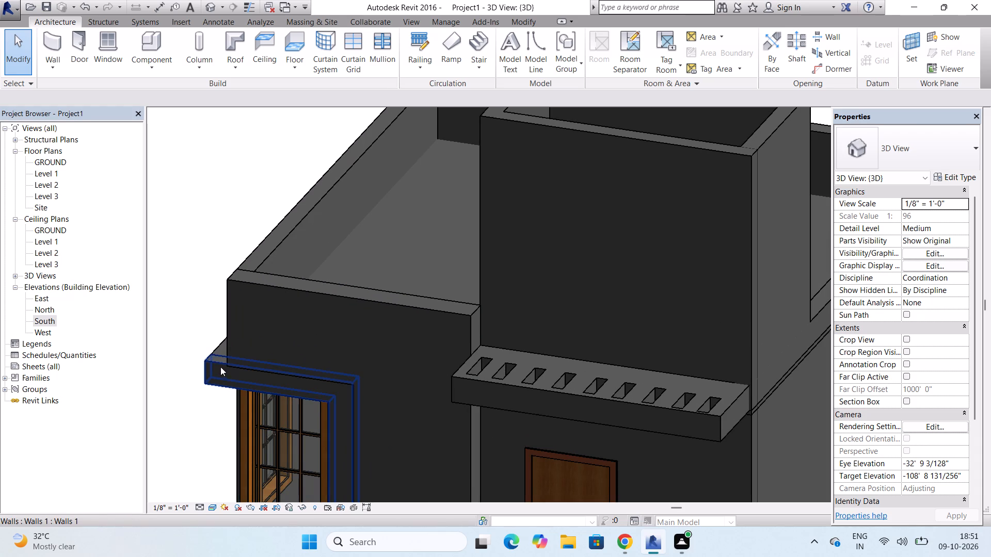
Stretch the front-facing part of the corner window surround slightly outward so it projects further from the front wall.
click(209, 356)
scroll(324, 327, down, 2)
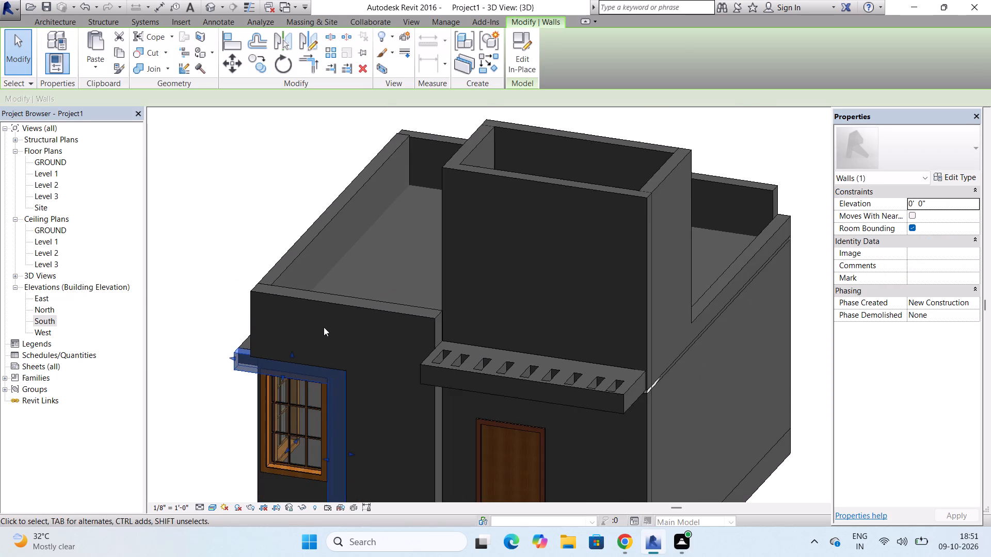
scroll(324, 327, down, 2)
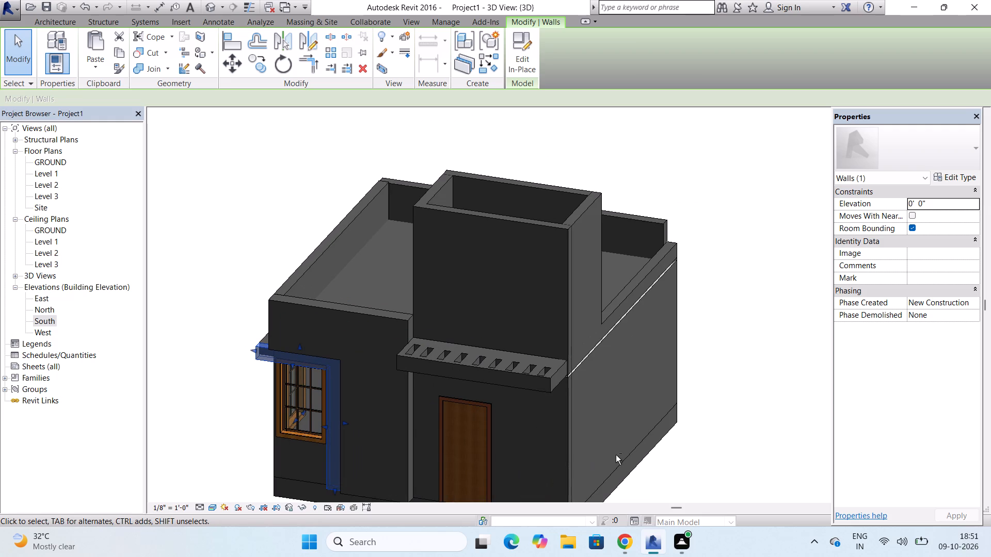
shift+middle_drag(612, 455, 718, 394)
shift+middle_click(719, 394)
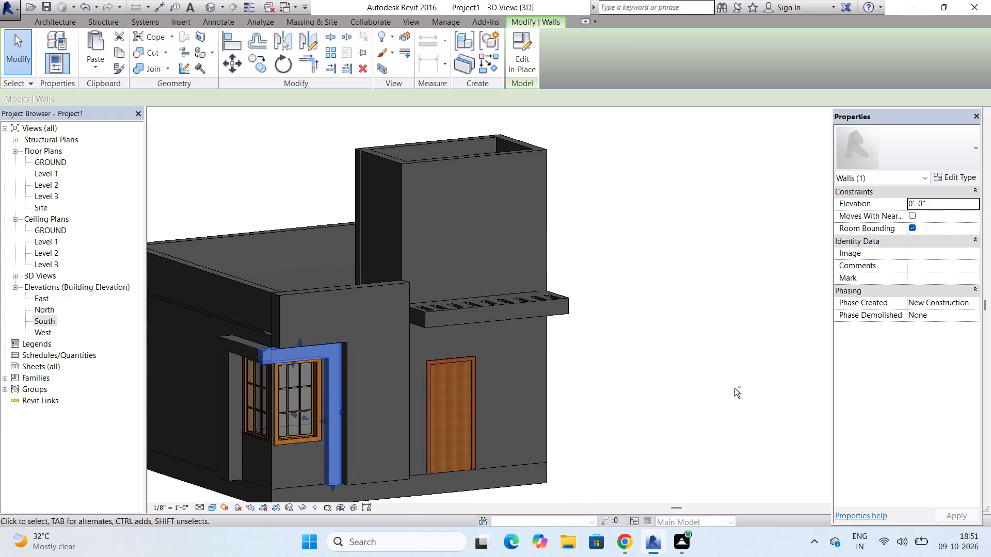
shift+middle_drag(769, 372, 782, 363)
shift+middle_click(784, 363)
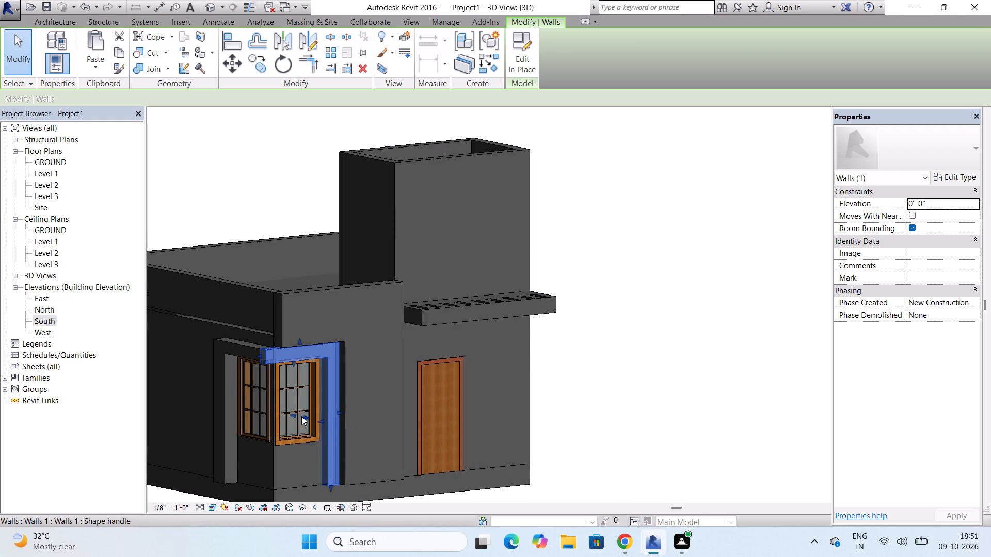
drag(305, 416, 318, 419)
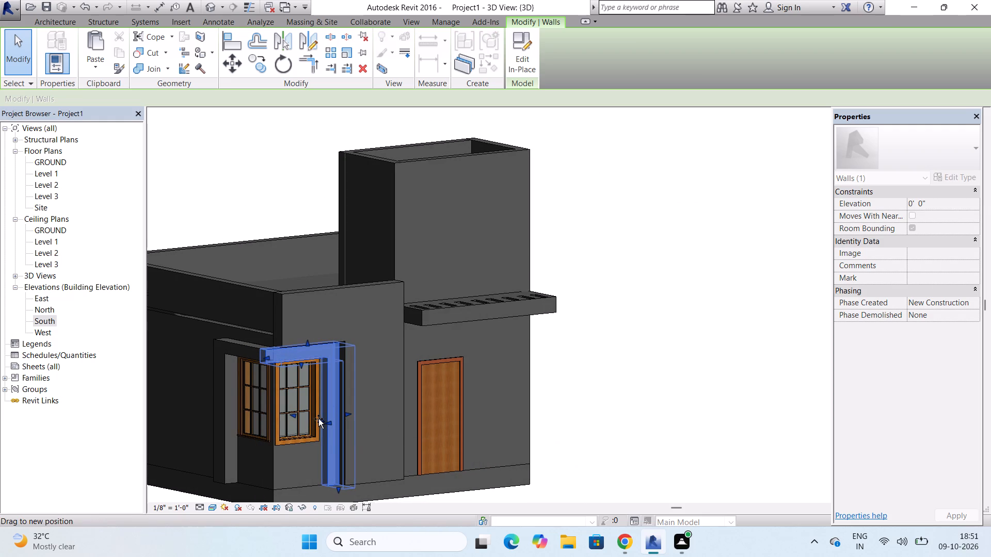
drag(318, 419, 314, 417)
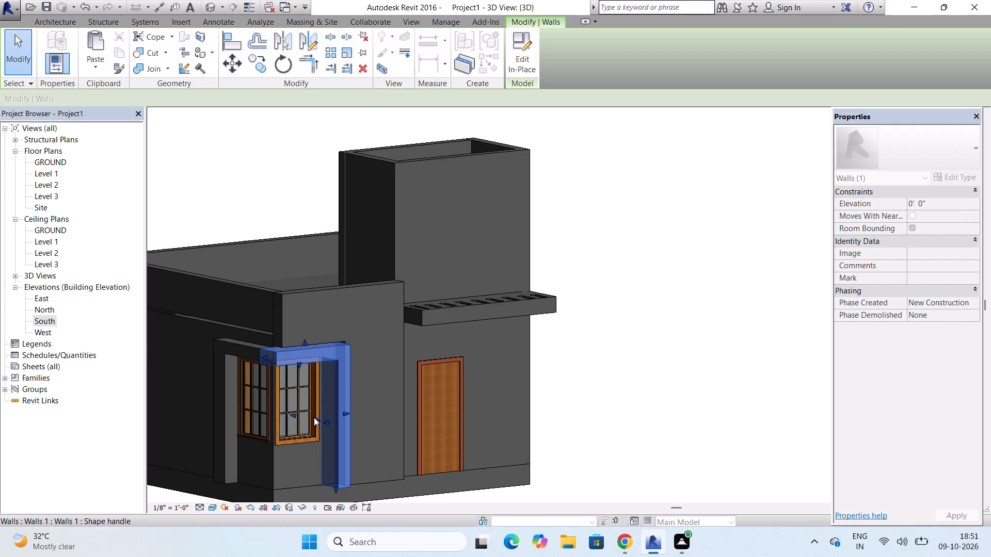
Stretch the side-facing part of the corner window surround slightly outward so it projects further from the side wall.
scroll(253, 303, up, 4)
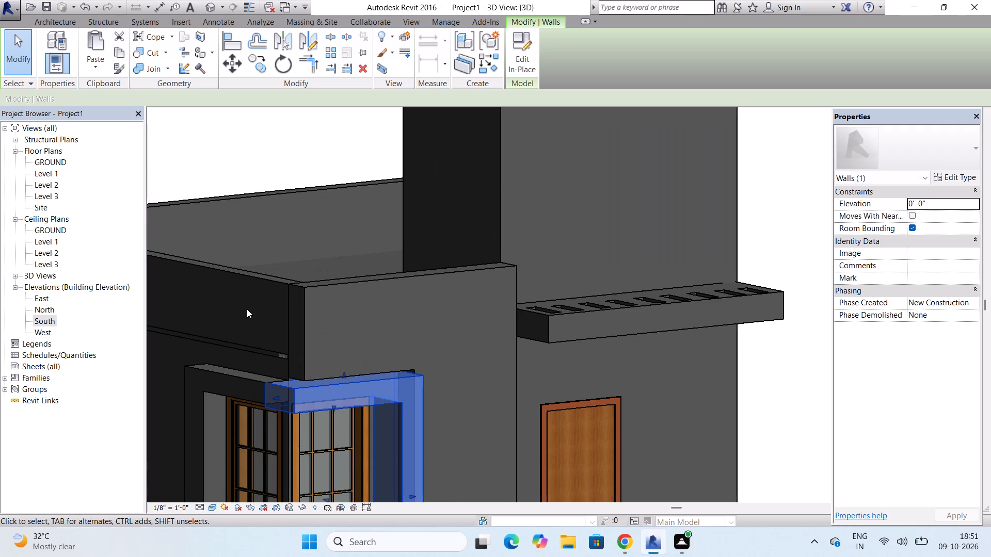
scroll(247, 309, down, 3)
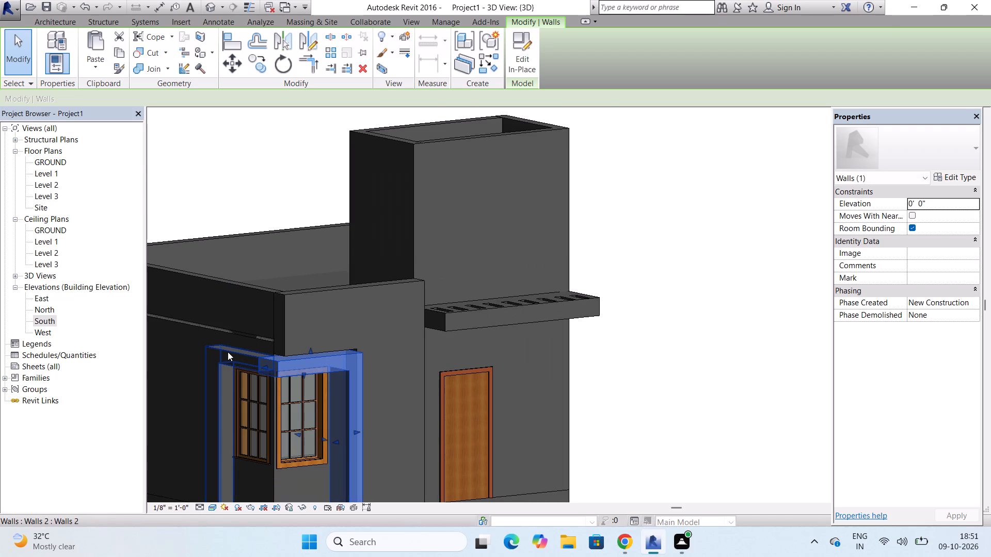
click(228, 352)
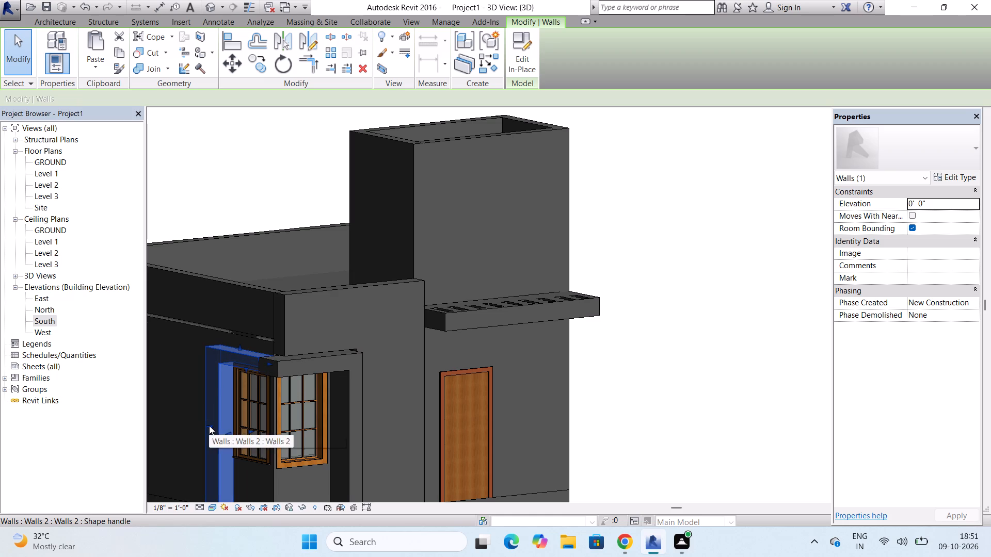
drag(209, 425, 214, 425)
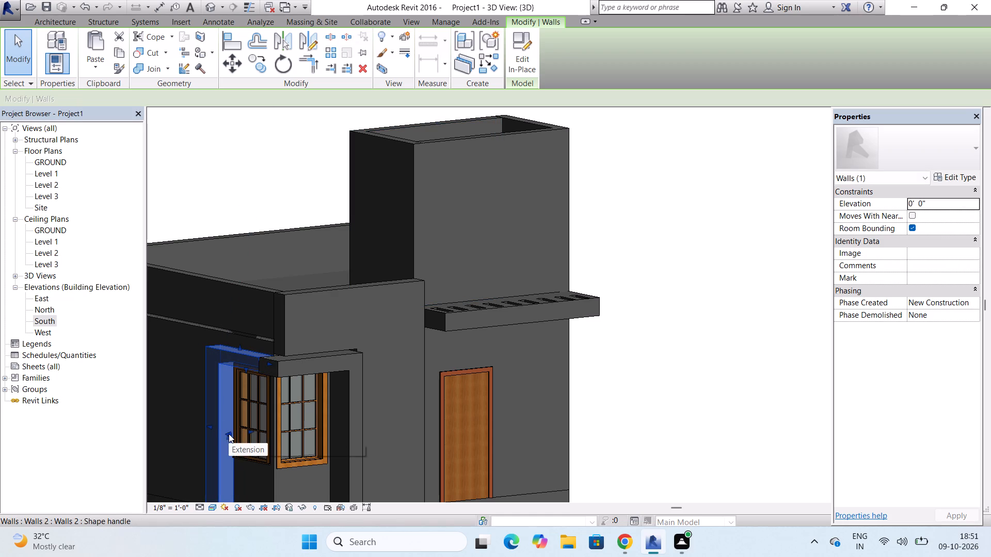
drag(229, 434, 234, 446)
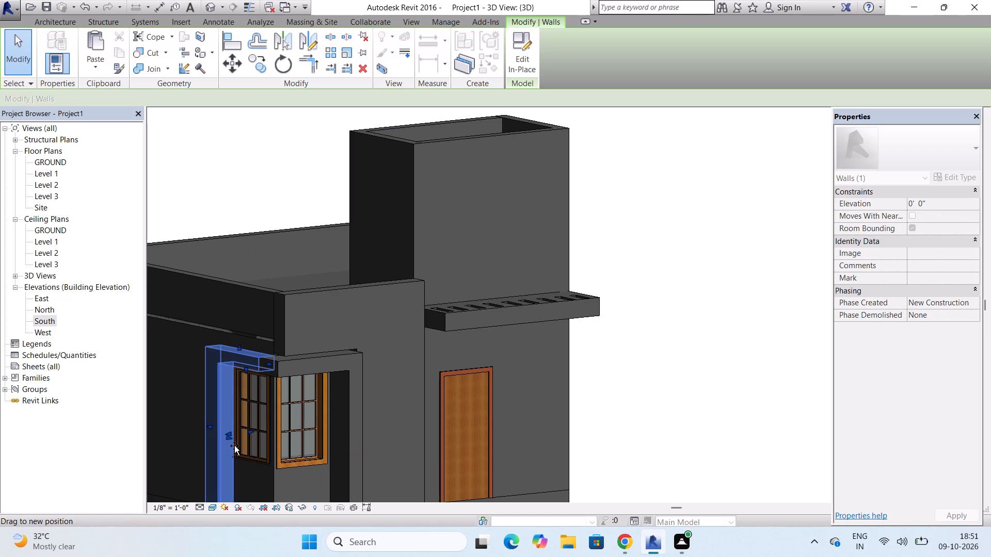
drag(234, 446, 230, 445)
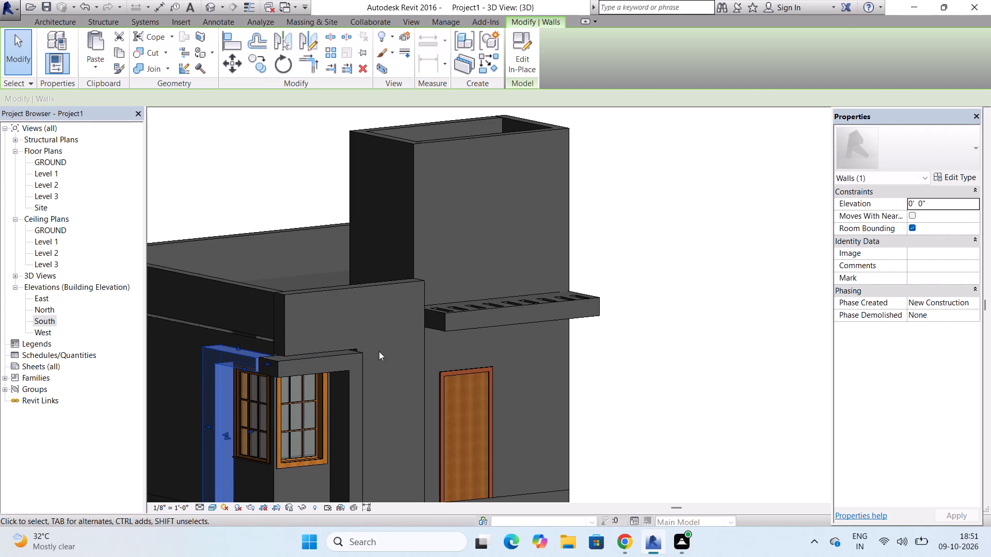
Stretch the front-facing part of the window surround a little further out from the front wall.
click(336, 352)
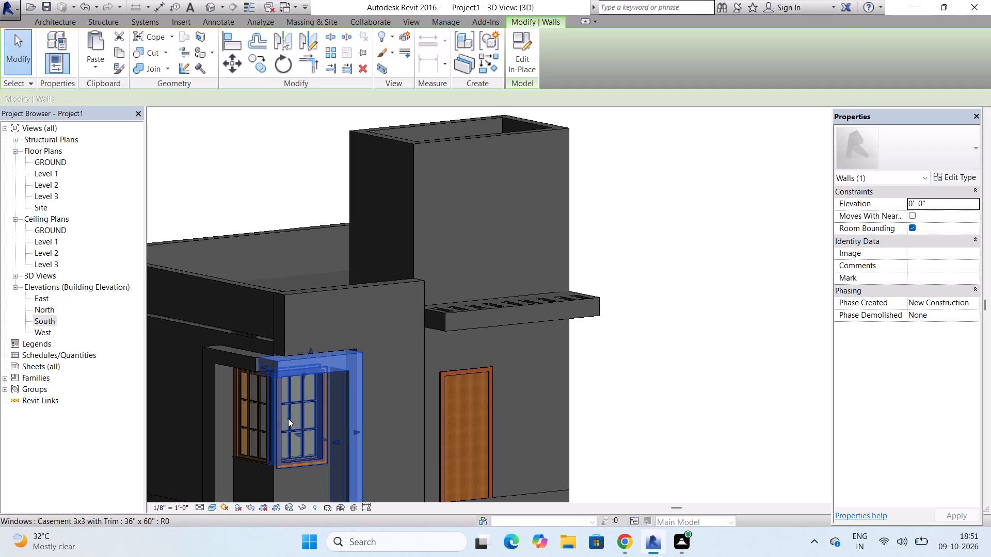
scroll(296, 444, up, 2)
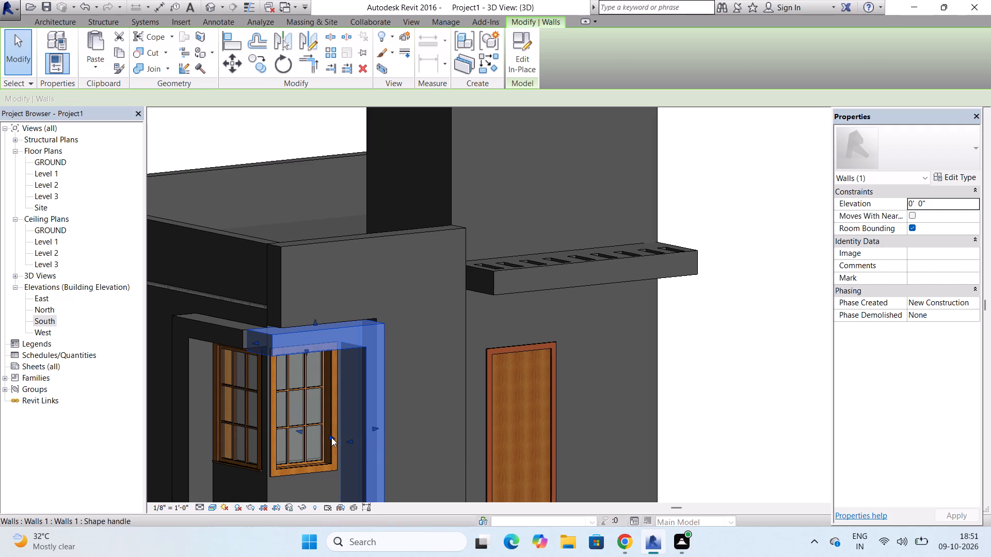
drag(331, 437, 338, 444)
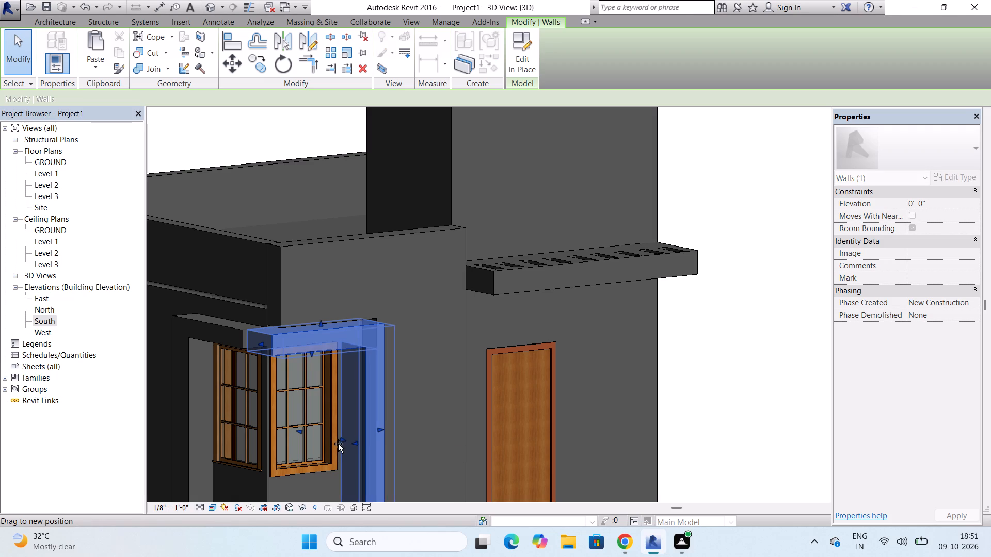
drag(338, 444, 331, 442)
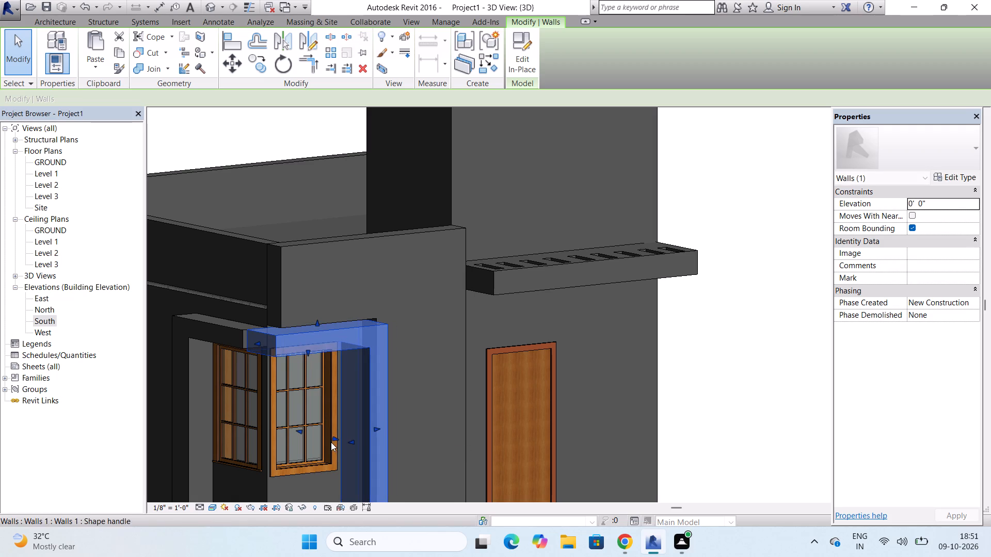
Extend the corner end of the front surround's top band slightly outward toward the side surround's outer face.
scroll(260, 341, up, 1)
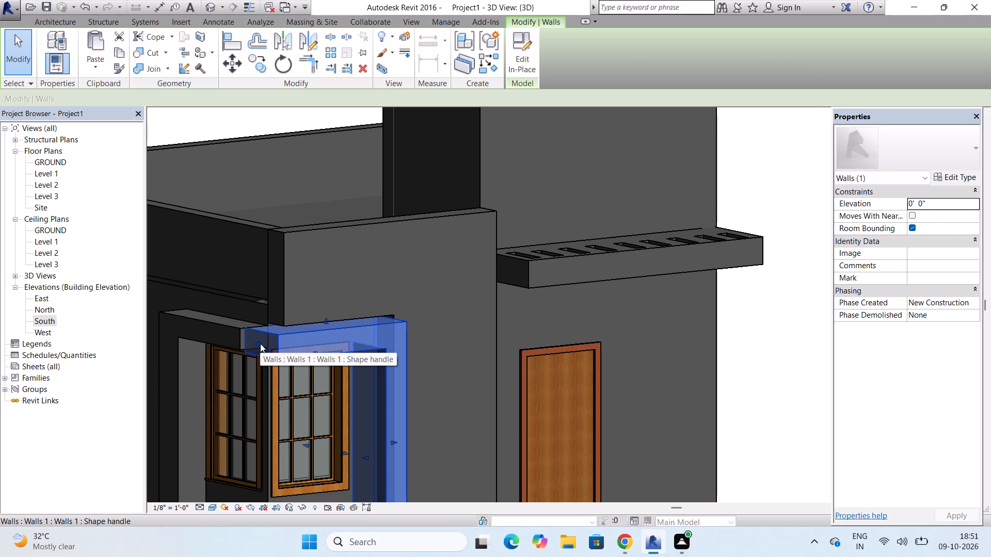
drag(259, 343, 258, 333)
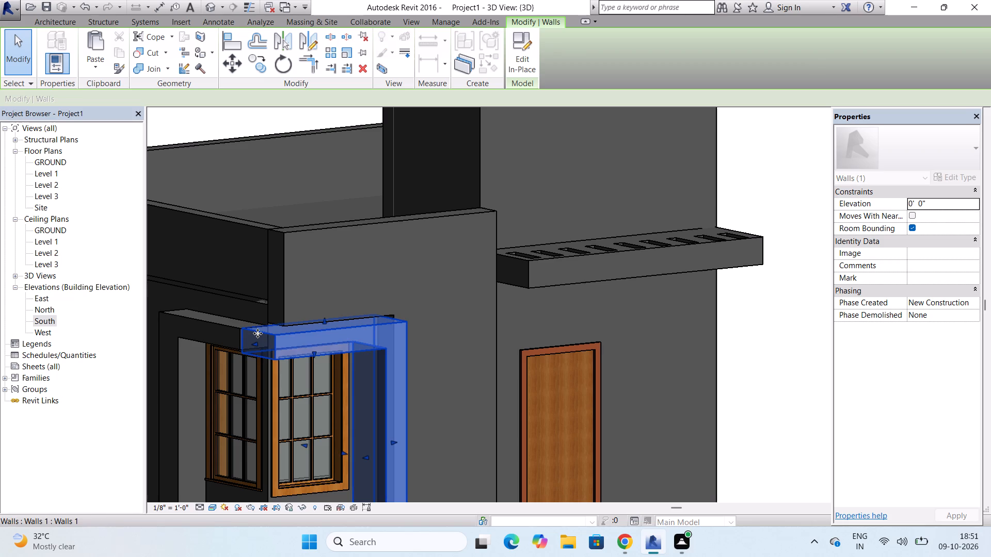
key(grave)
key(grave)
key(grave)
scroll(255, 339, up, 2)
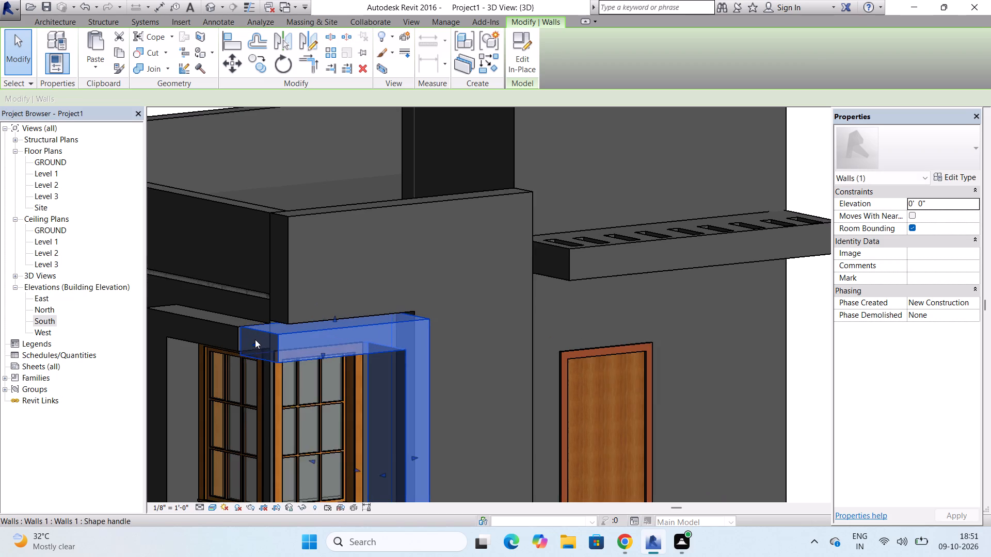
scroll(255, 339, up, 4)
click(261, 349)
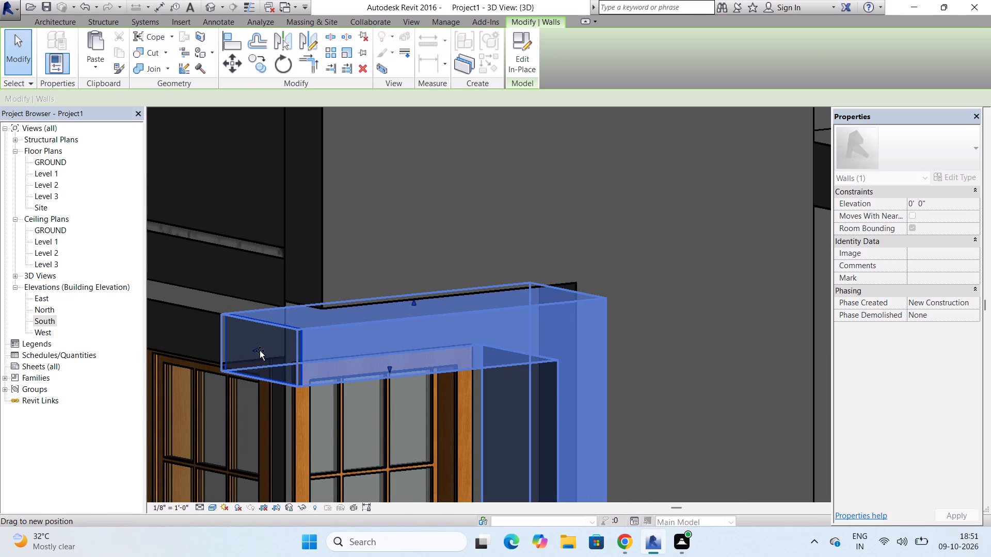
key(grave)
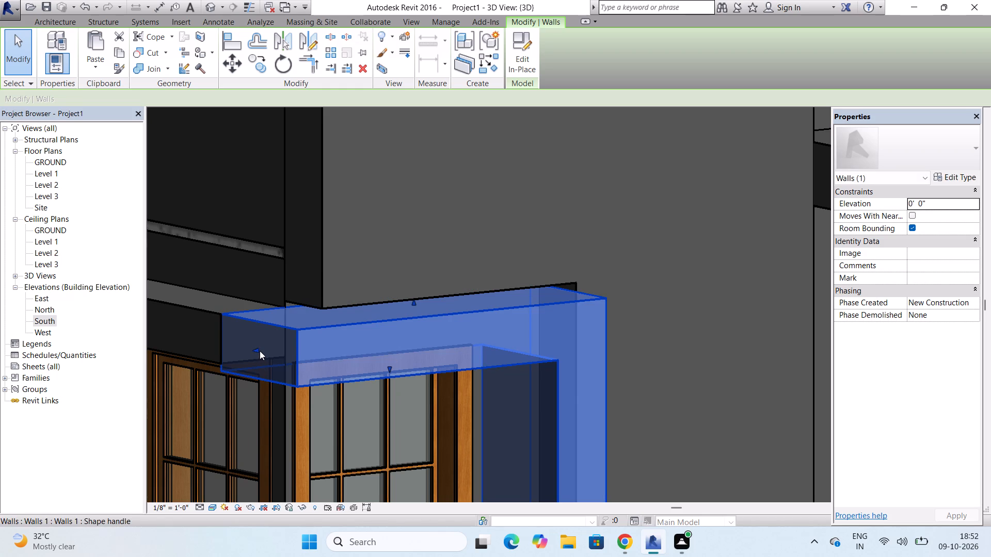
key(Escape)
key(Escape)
Examine the corner window surround and the building front from several angles.
scroll(245, 274, down, 6)
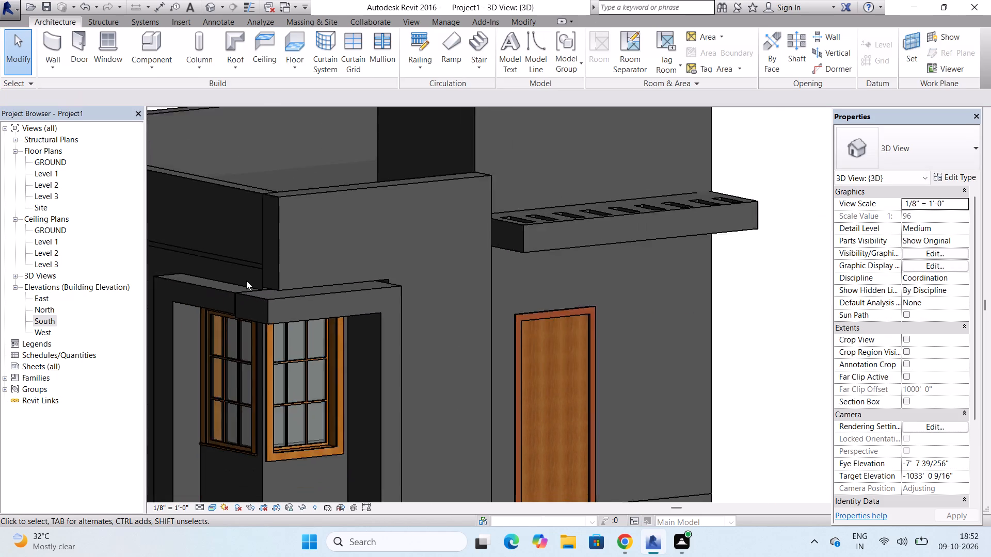
scroll(246, 281, down, 3)
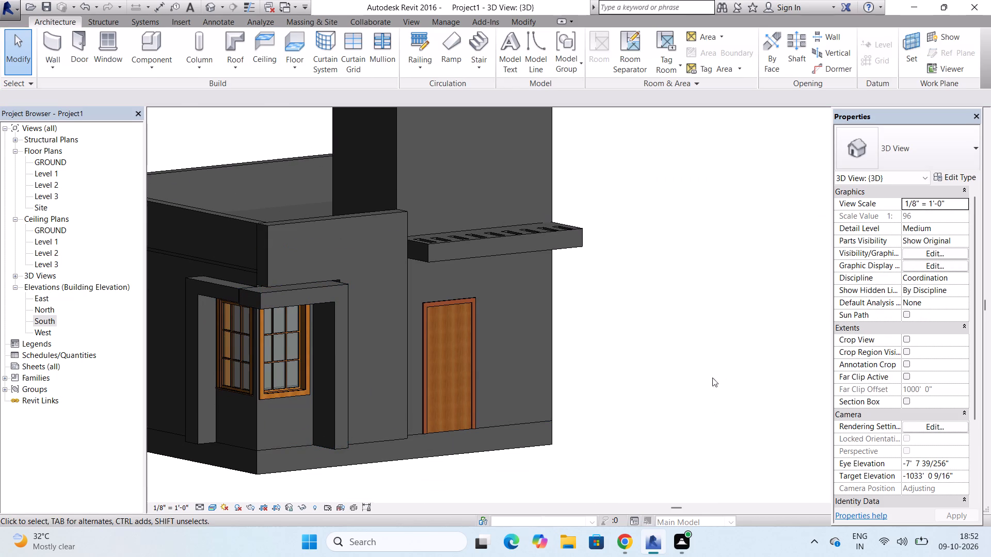
shift+middle_drag(673, 363, 603, 369)
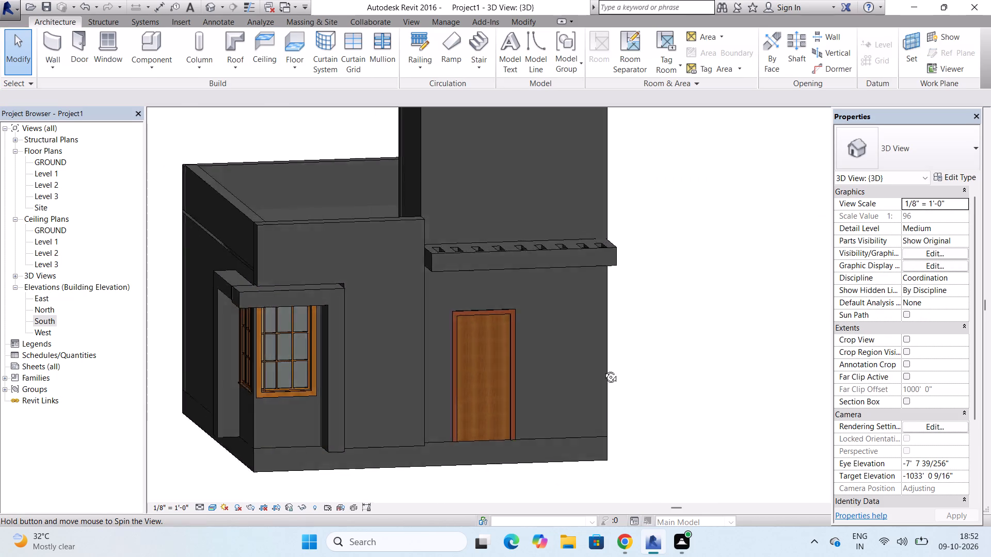
shift+middle_drag(603, 369, 580, 373)
scroll(580, 373, down, 3)
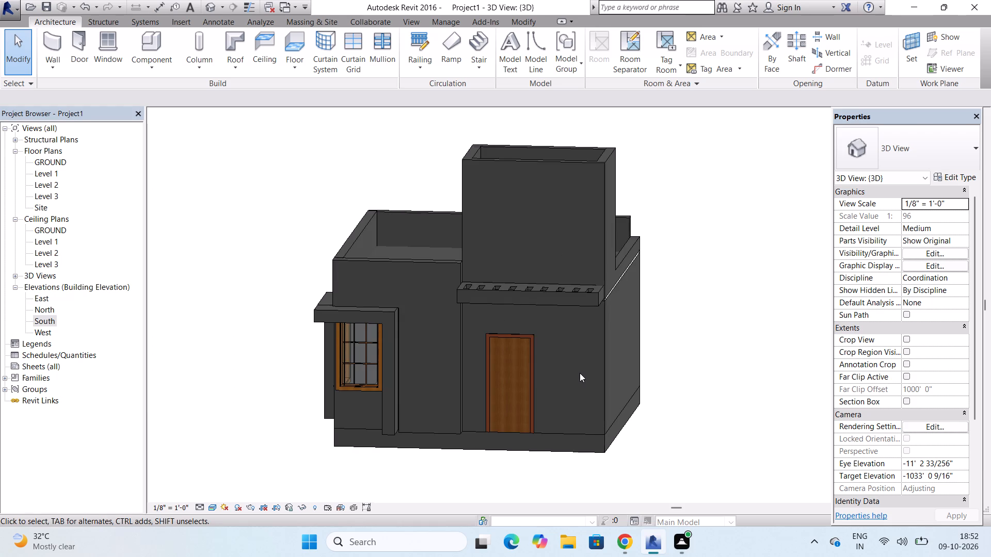
scroll(385, 314, up, 7)
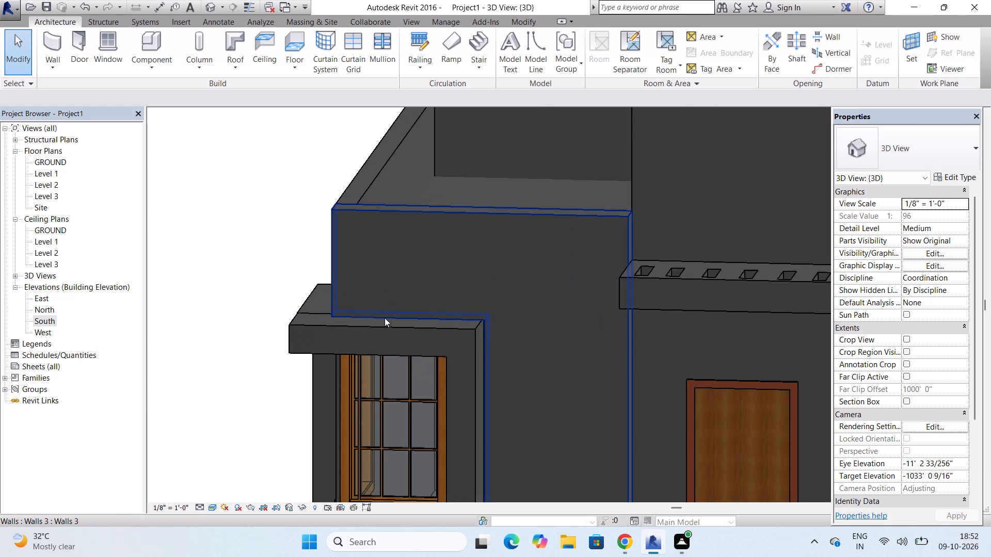
scroll(385, 318, up, 3)
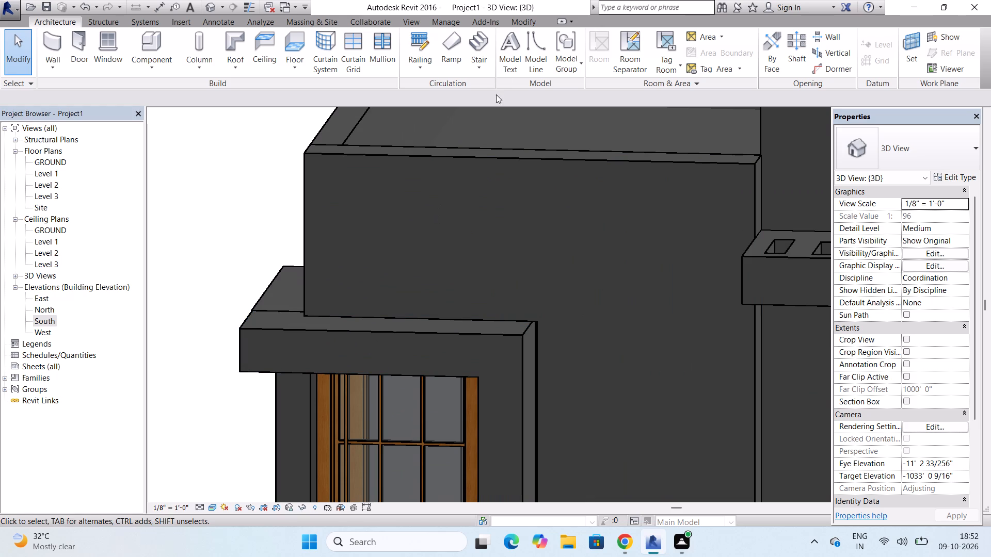
Start a new in-place component in the Walls category, keeping the default name.
click(146, 56)
click(146, 111)
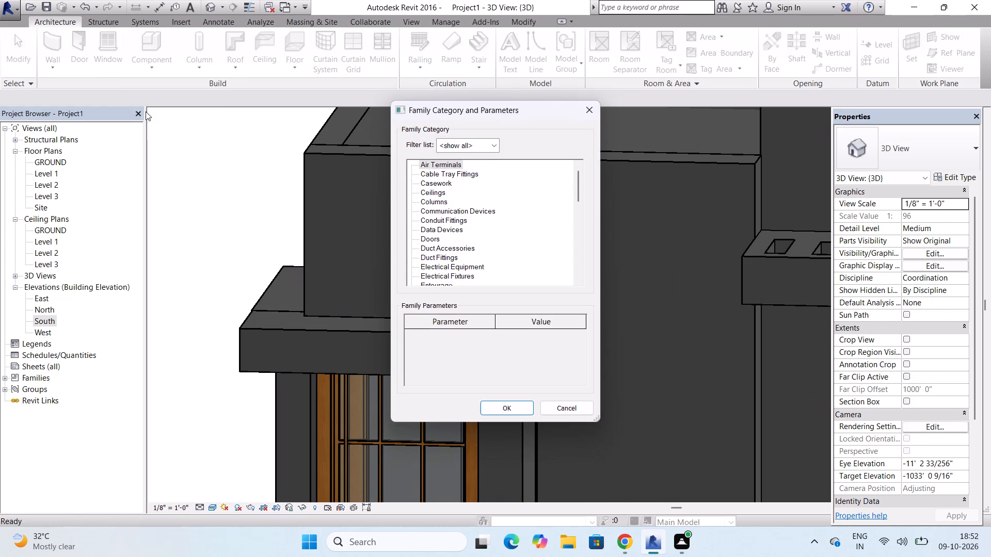
scroll(442, 230, down, 20)
scroll(442, 230, down, 12)
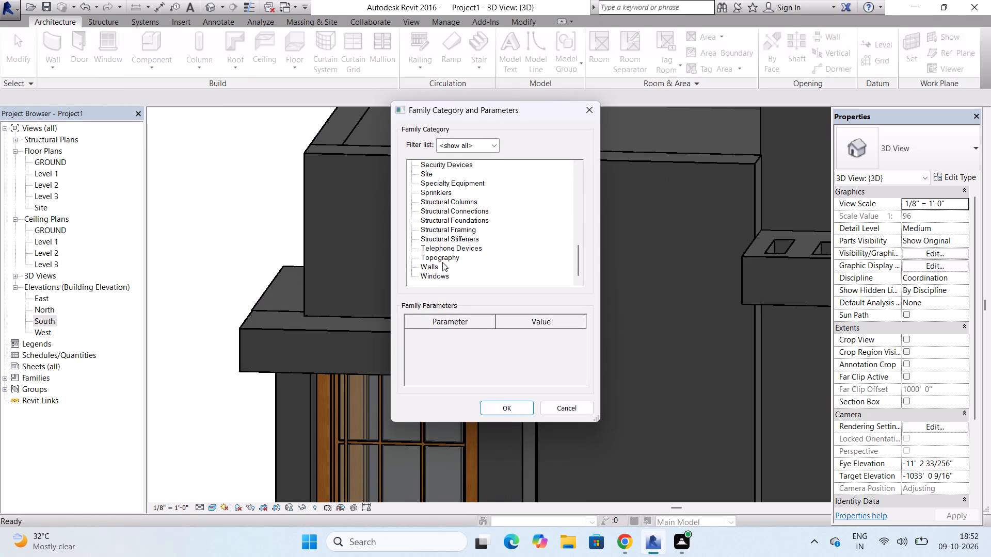
scroll(442, 262, down, 4)
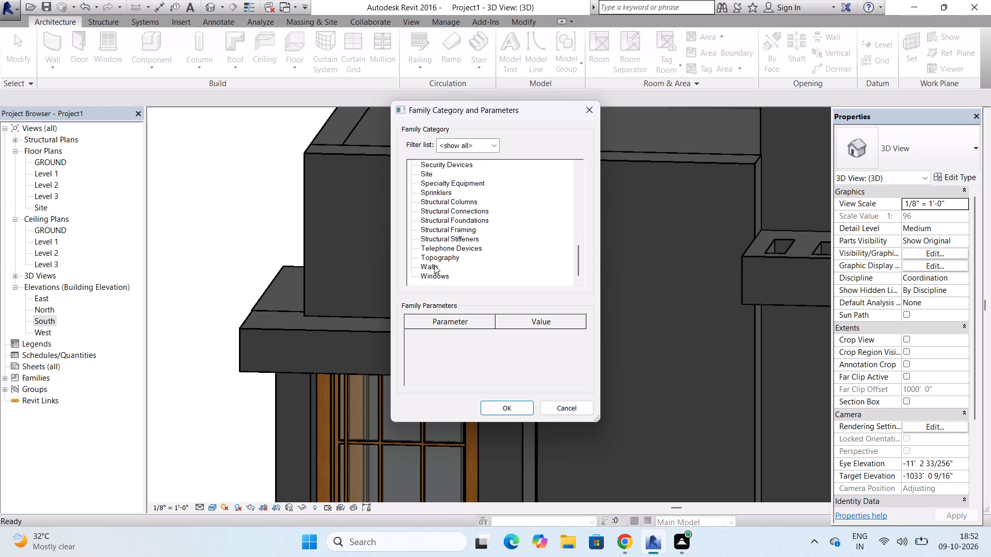
click(434, 265)
click(492, 405)
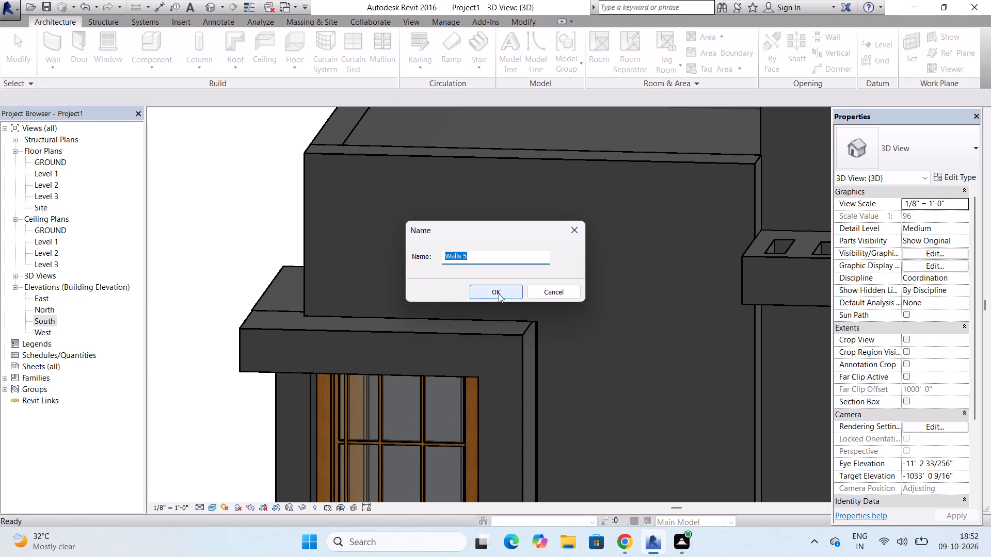
click(499, 293)
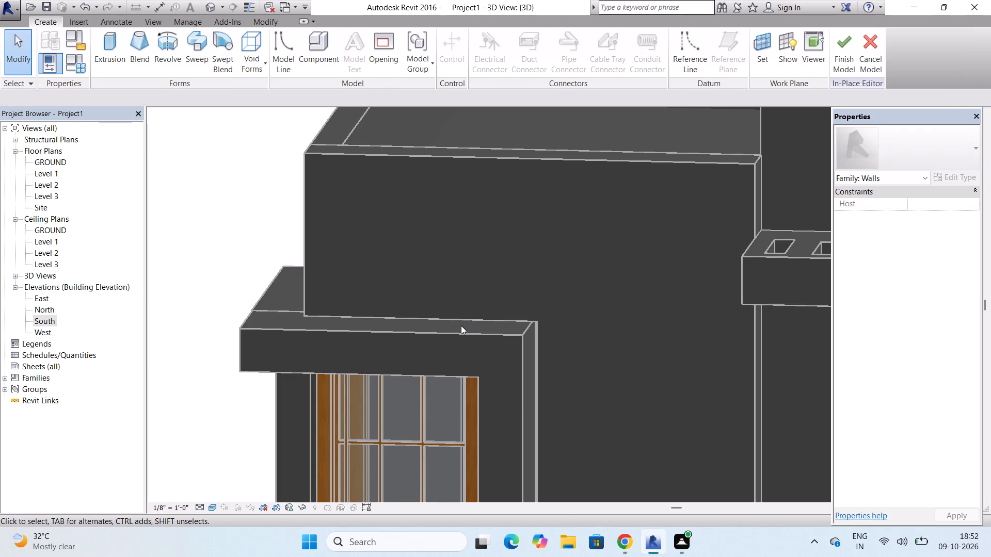
Set the work plane to the top face of the side-facing surround's top band by picking a plane.
click(758, 56)
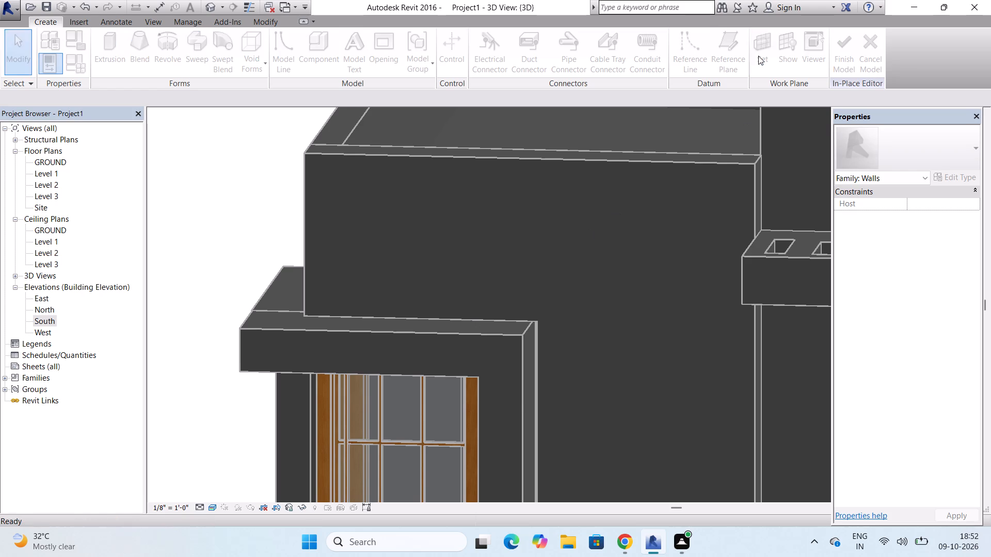
click(398, 281)
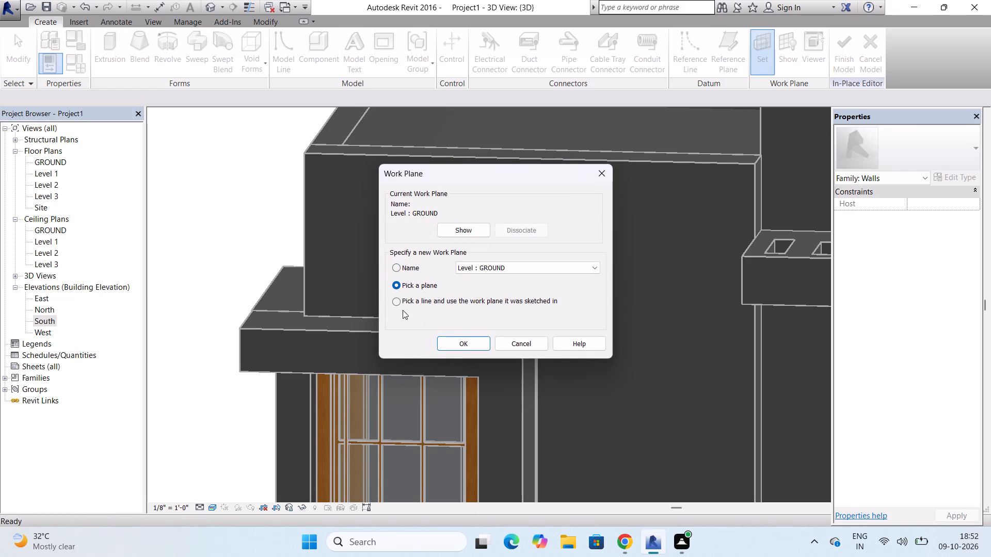
click(455, 346)
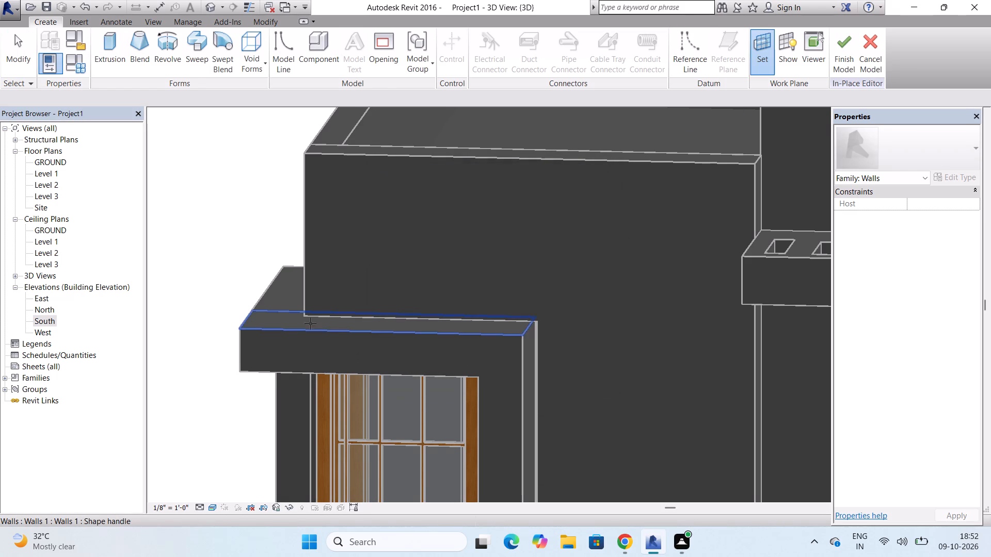
scroll(264, 308, up, 4)
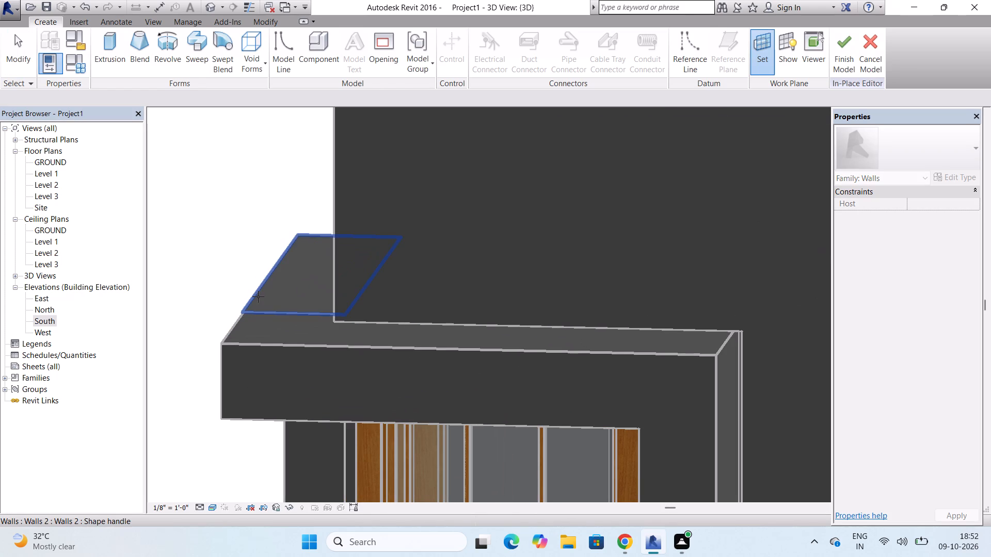
click(258, 297)
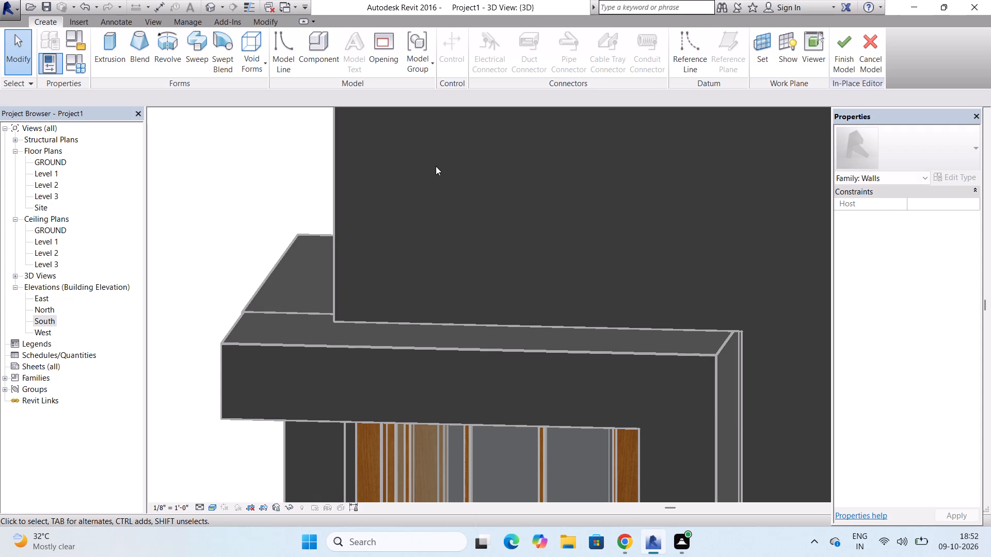
Extrude a rectangle 1' 0" deep over the side surround's top band, from its far outer corner to near the front band's front edge.
shift+middle_drag(354, 218, 389, 220)
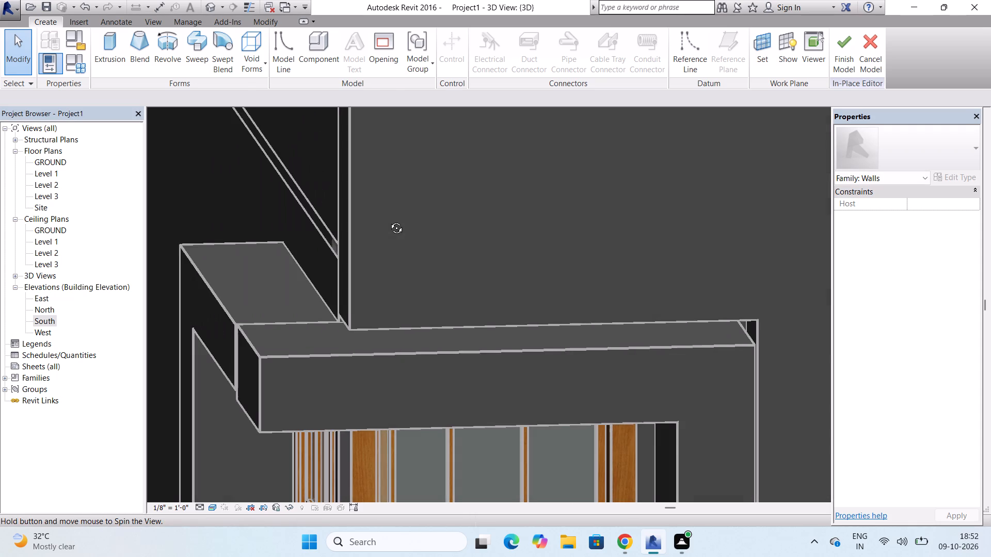
shift+middle_drag(389, 220, 383, 225)
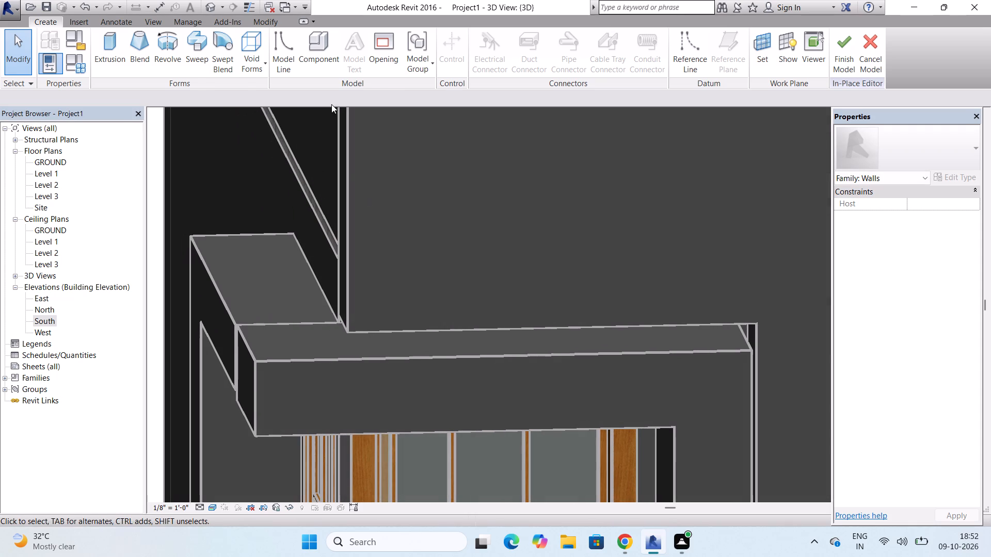
click(114, 45)
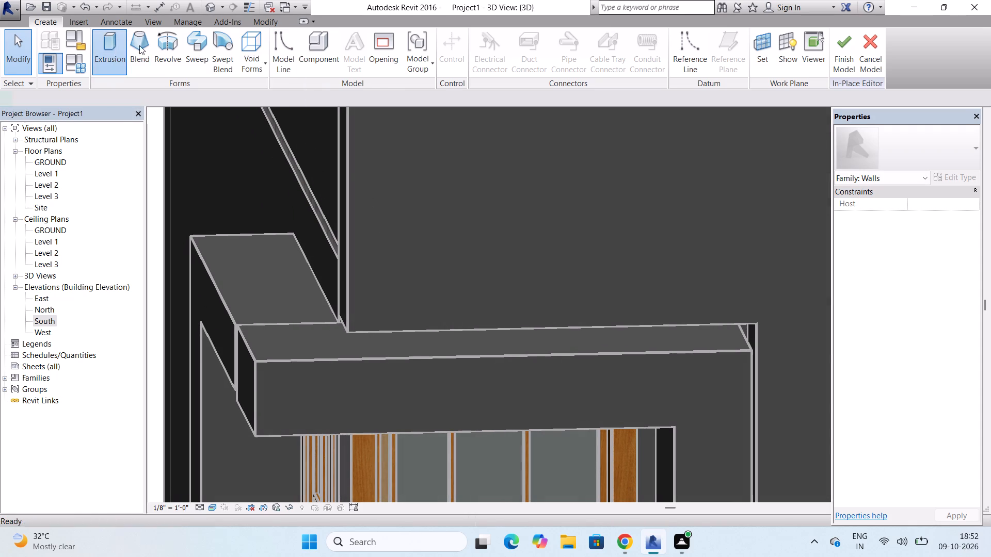
click(488, 36)
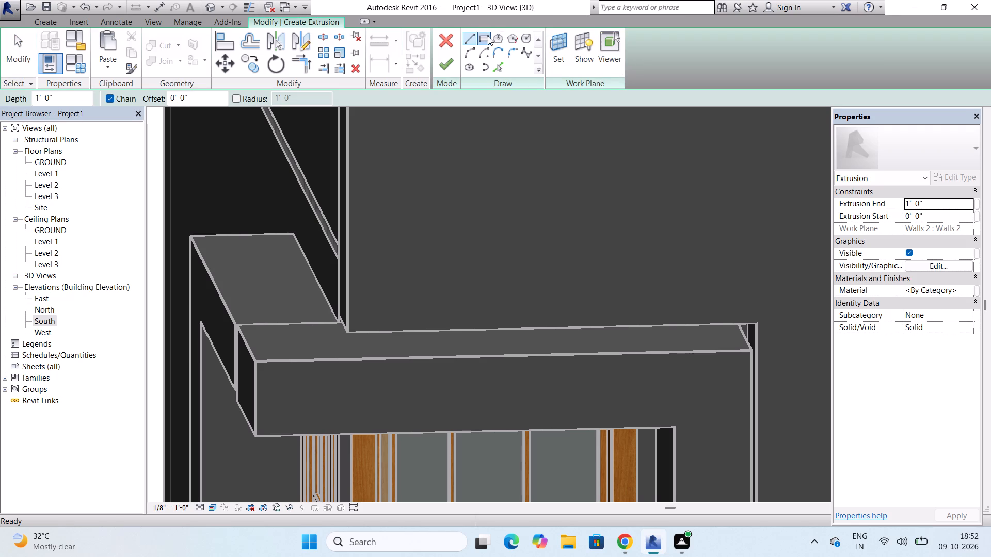
click(191, 236)
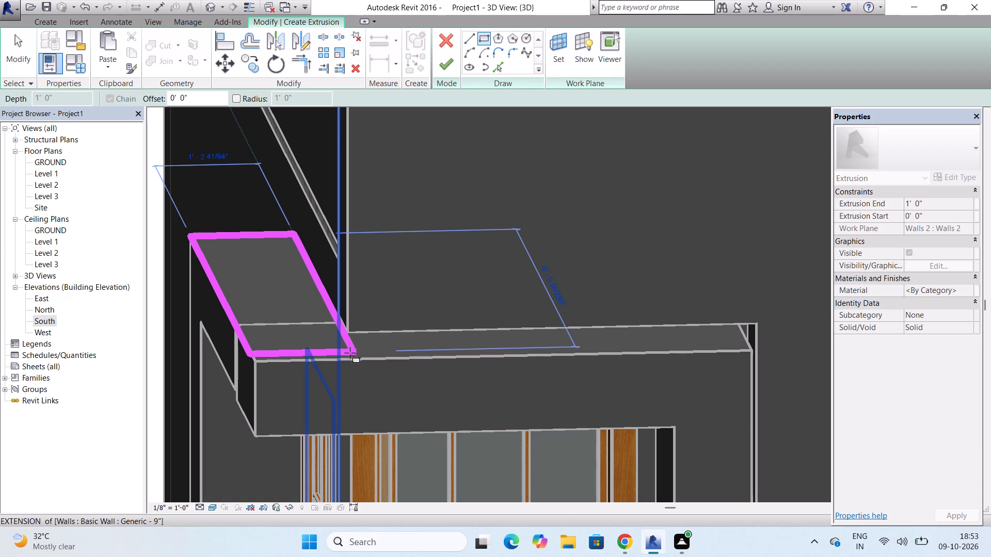
click(351, 356)
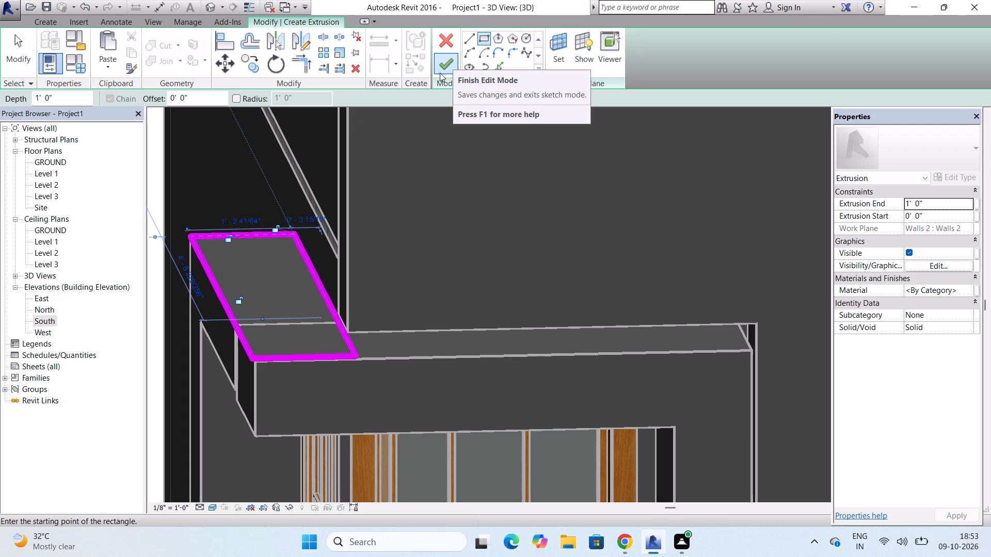
click(445, 59)
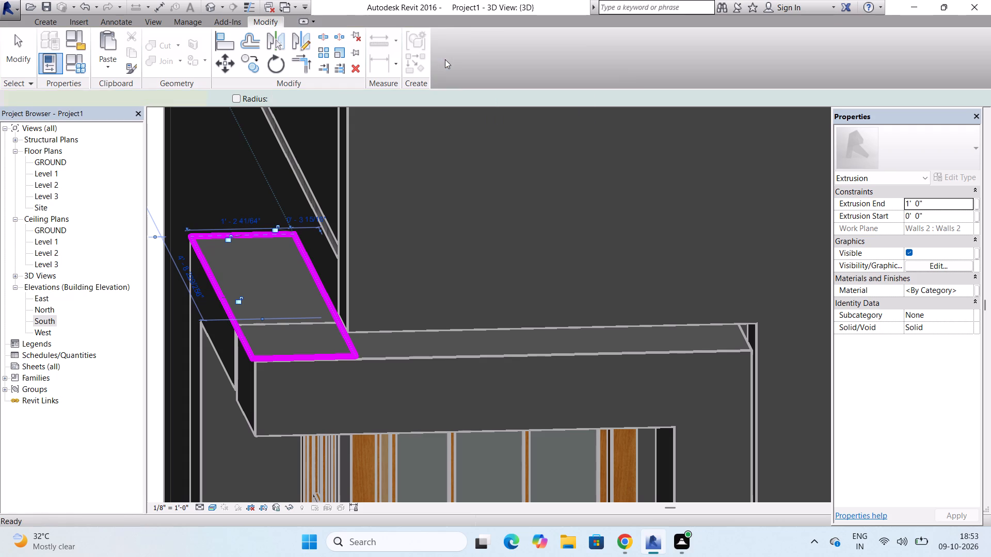
Stretch the new slab's outer side face slightly outward so it overhangs the side surround.
scroll(445, 59, down, 2)
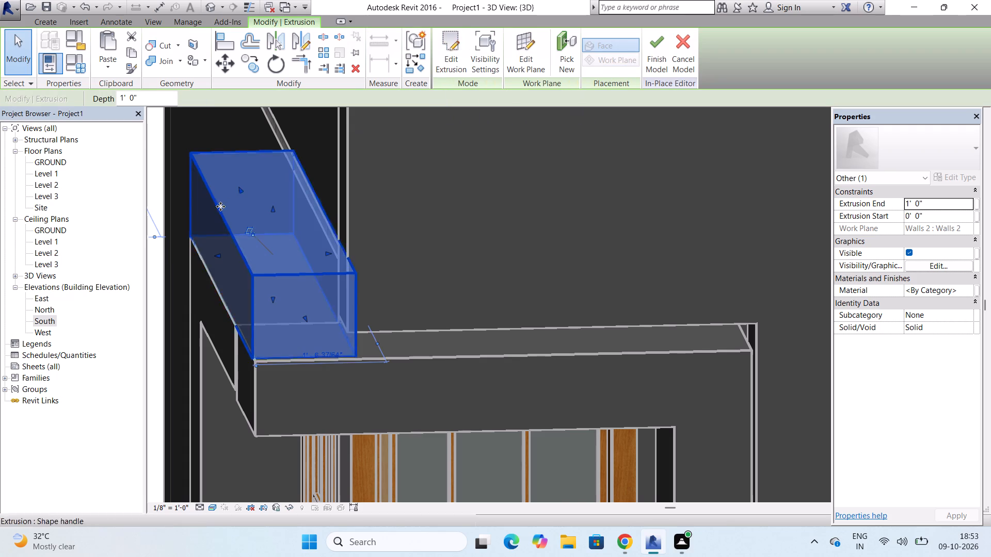
scroll(338, 203, down, 1)
scroll(238, 240, up, 1)
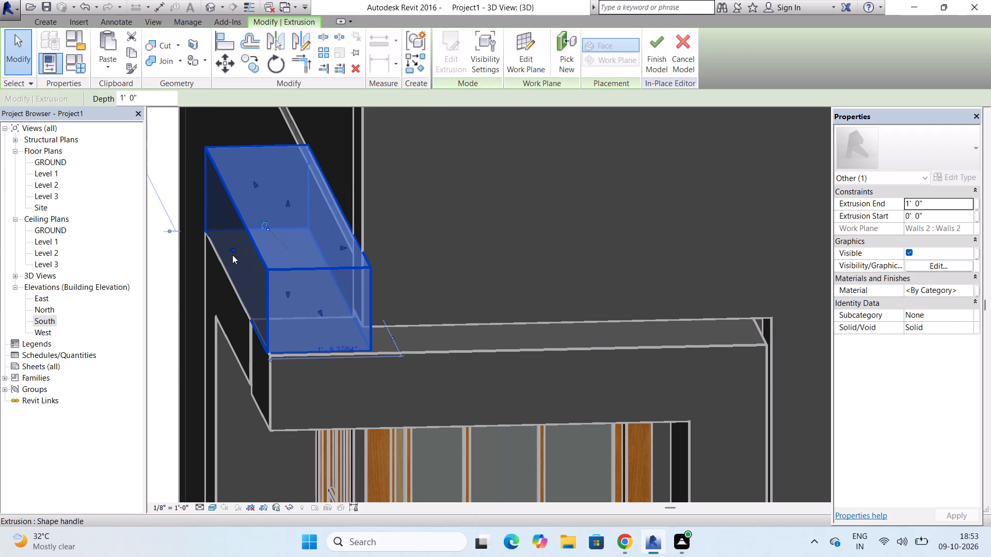
drag(232, 250, 227, 250)
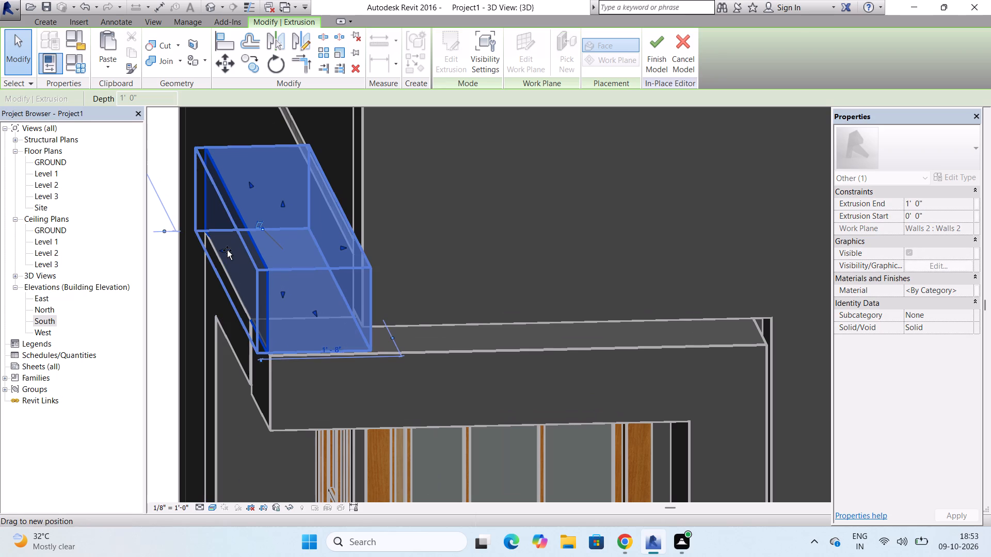
drag(227, 250, 220, 250)
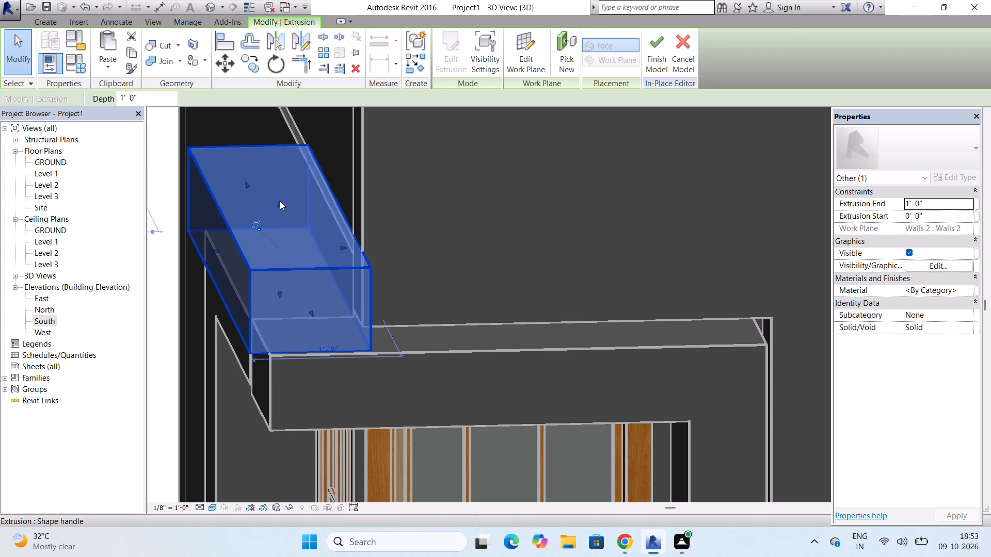
Lower the slab's top face to make it about 2 inches thick.
drag(280, 201, 294, 281)
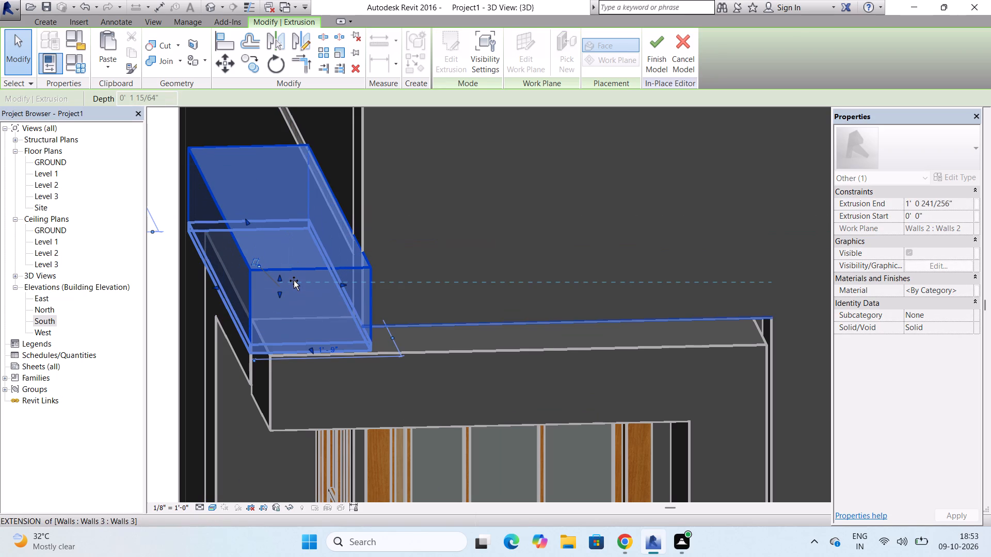
drag(294, 281, 294, 276)
key(Escape)
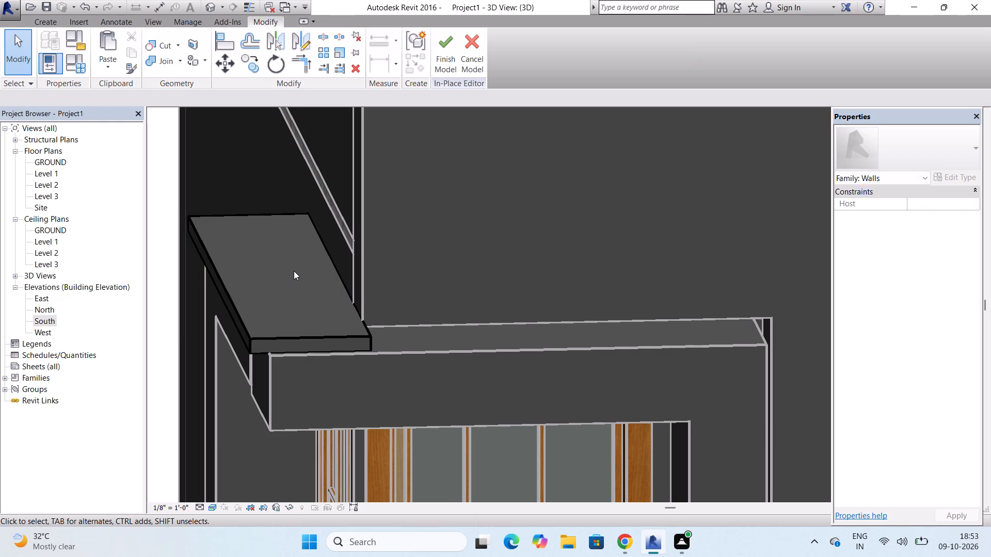
Pull the slab's front end back to the joint with the front band and finish the in-place model.
click(301, 337)
drag(310, 346, 307, 299)
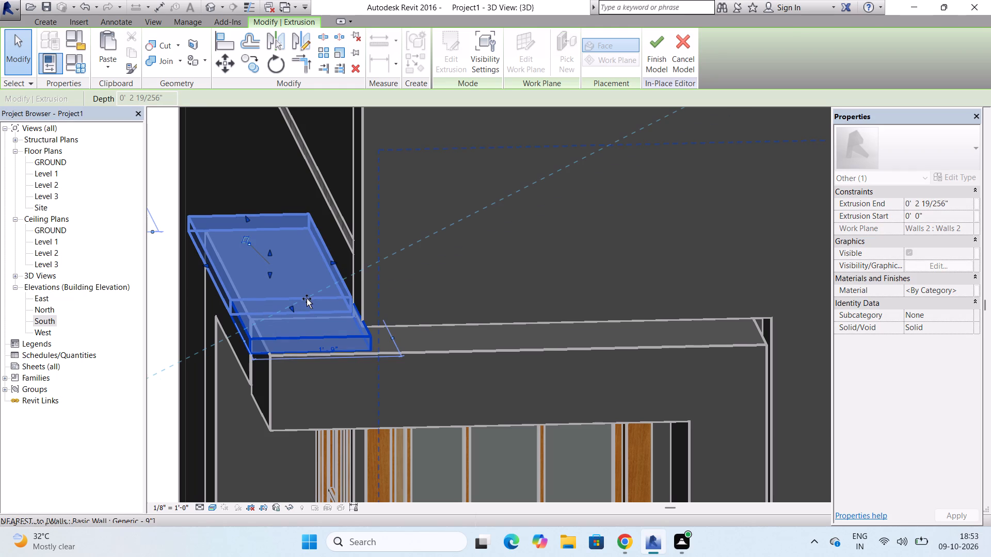
drag(307, 299, 307, 305)
key(Escape)
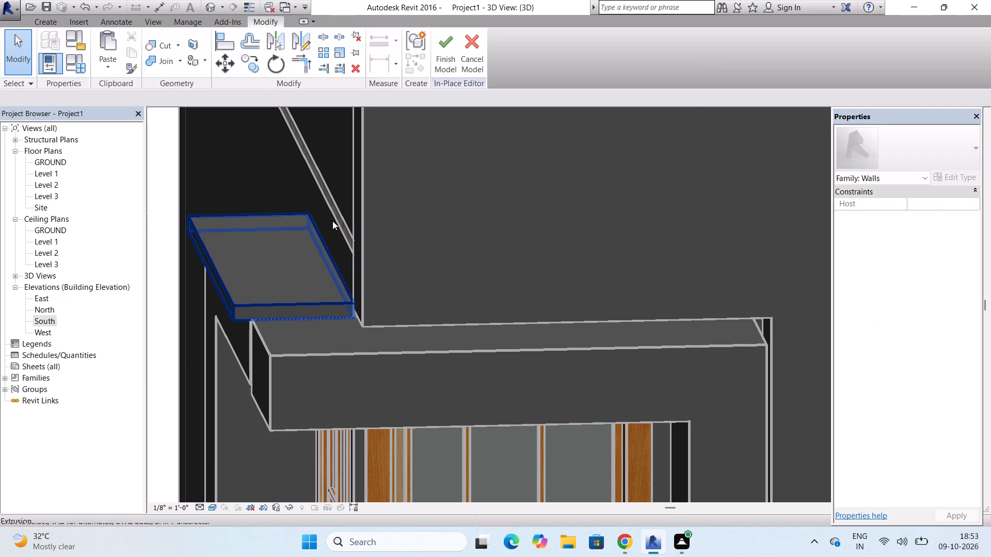
click(439, 70)
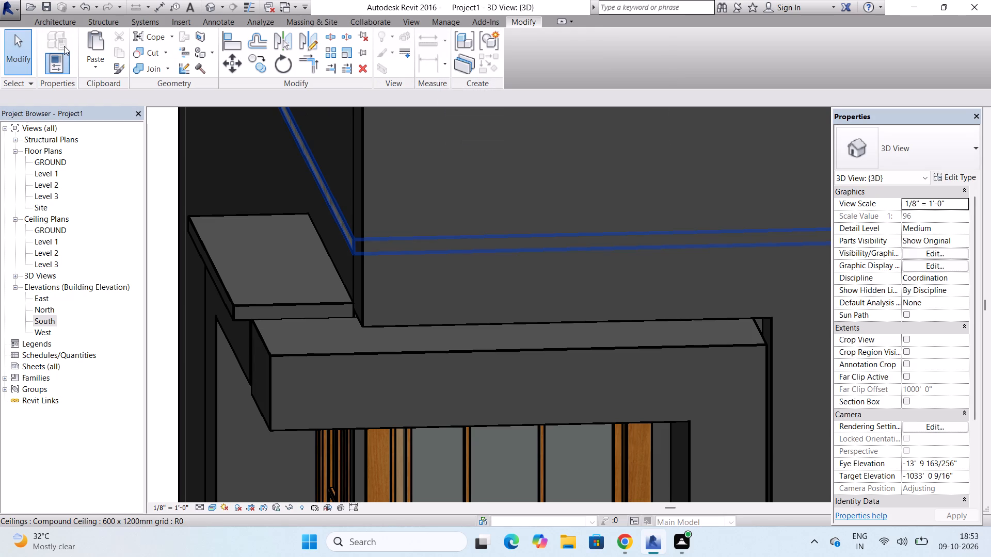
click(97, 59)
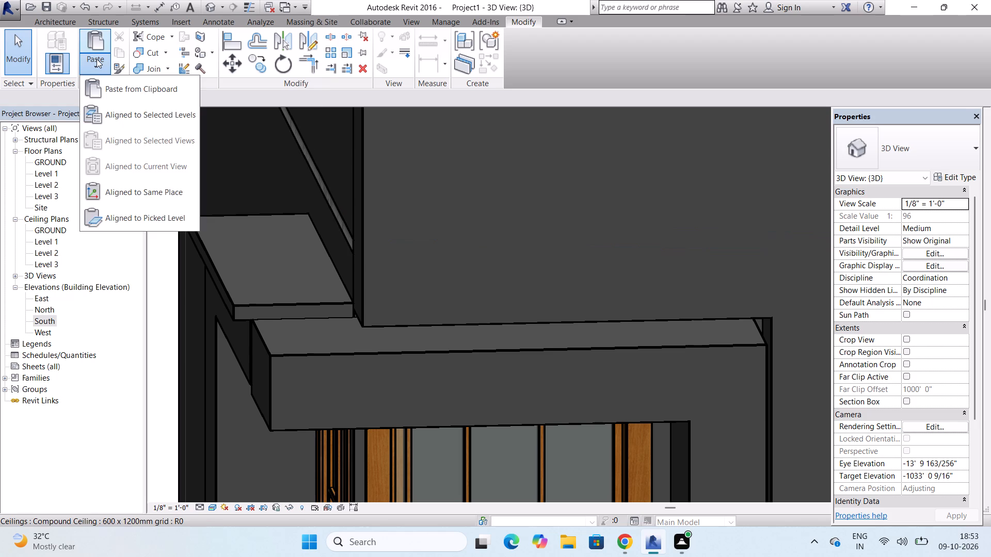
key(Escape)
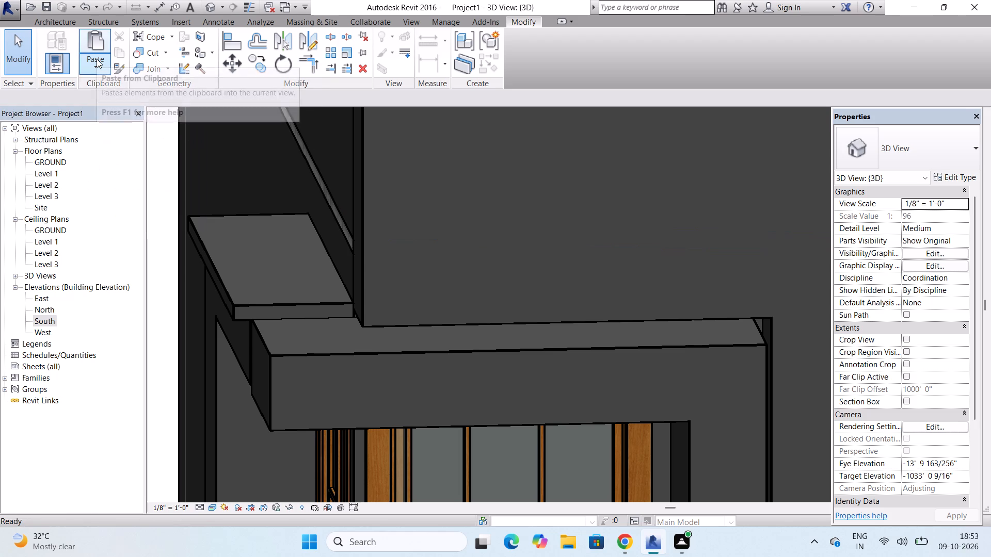
Start a new in-place model in the Walls category, keeping the suggested name.
click(40, 19)
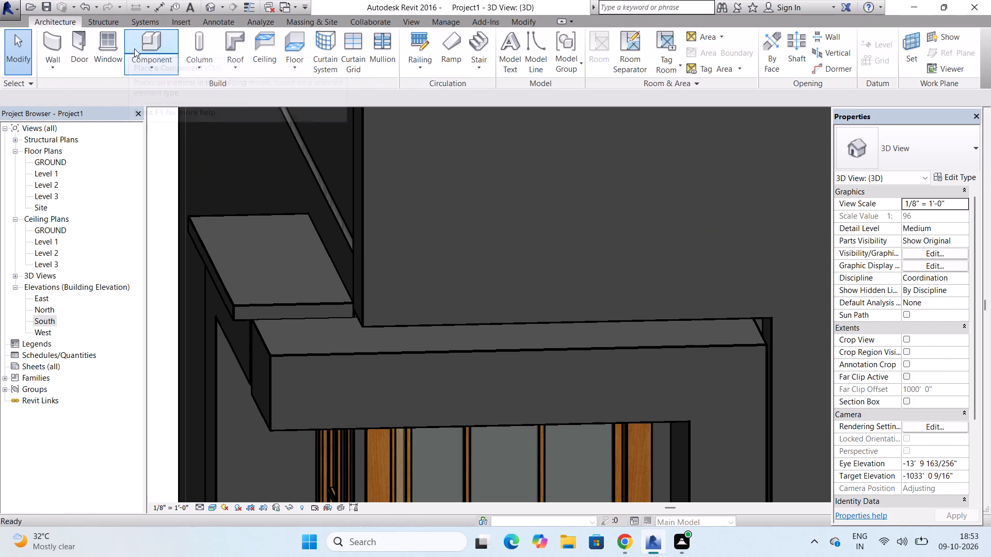
click(151, 57)
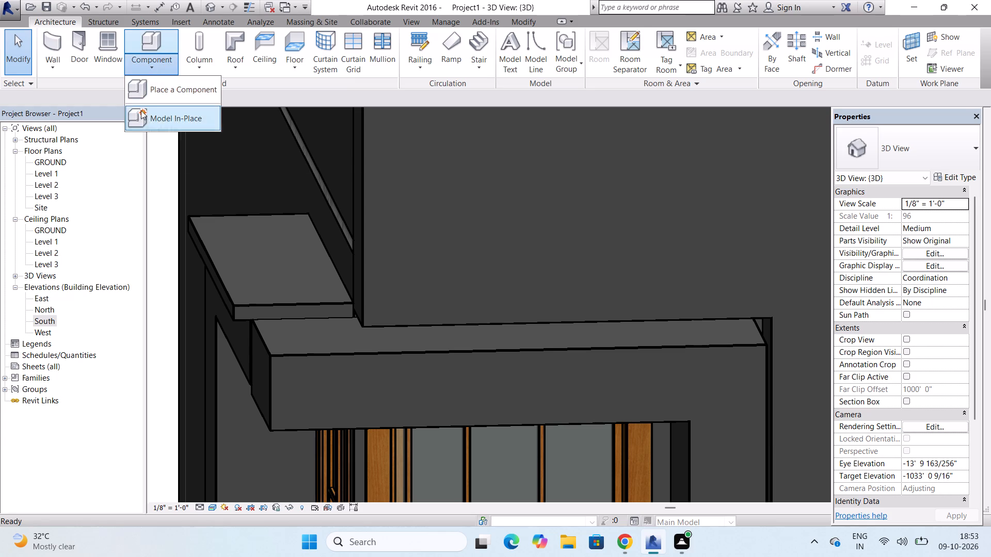
click(141, 110)
scroll(607, 183, down, 2)
scroll(523, 217, down, 5)
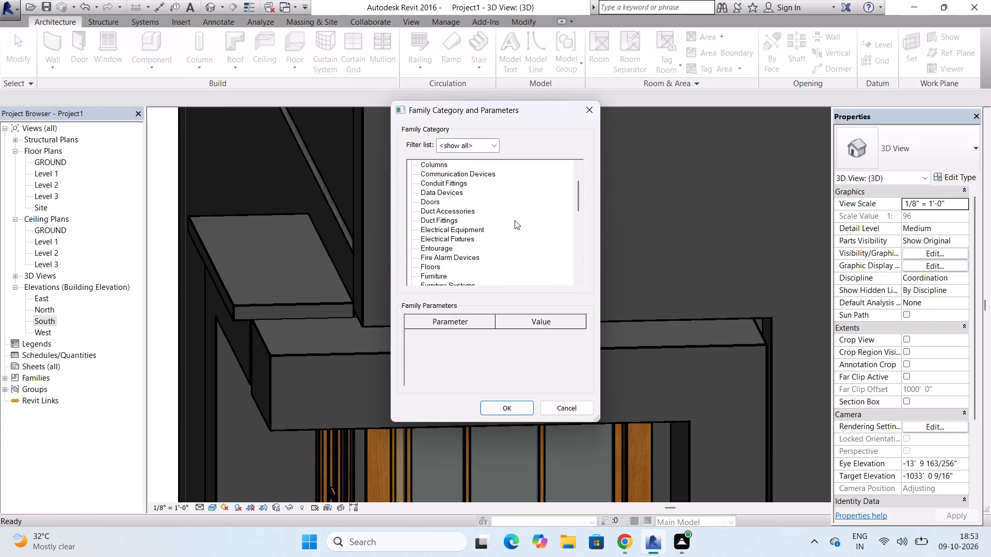
scroll(515, 220, down, 20)
scroll(515, 220, down, 10)
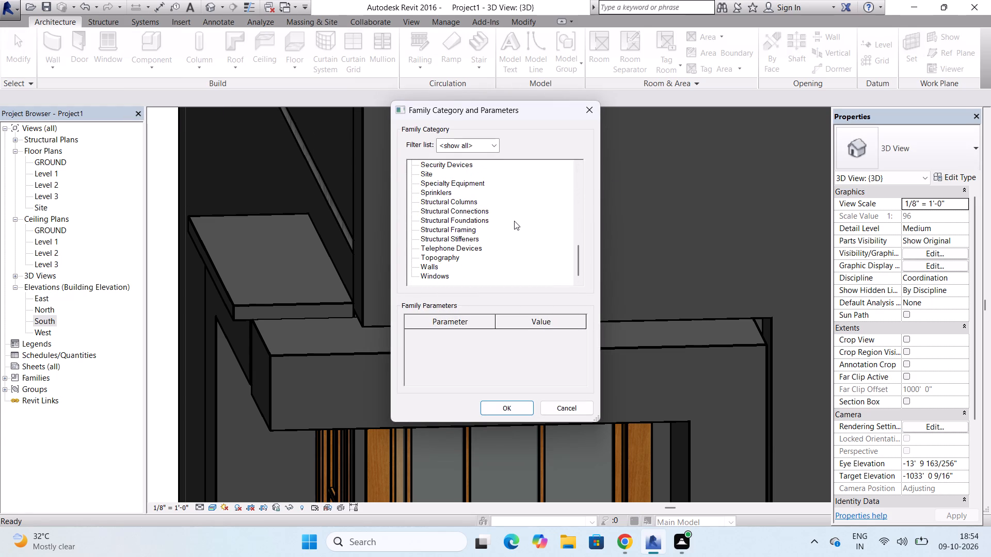
click(429, 267)
click(517, 400)
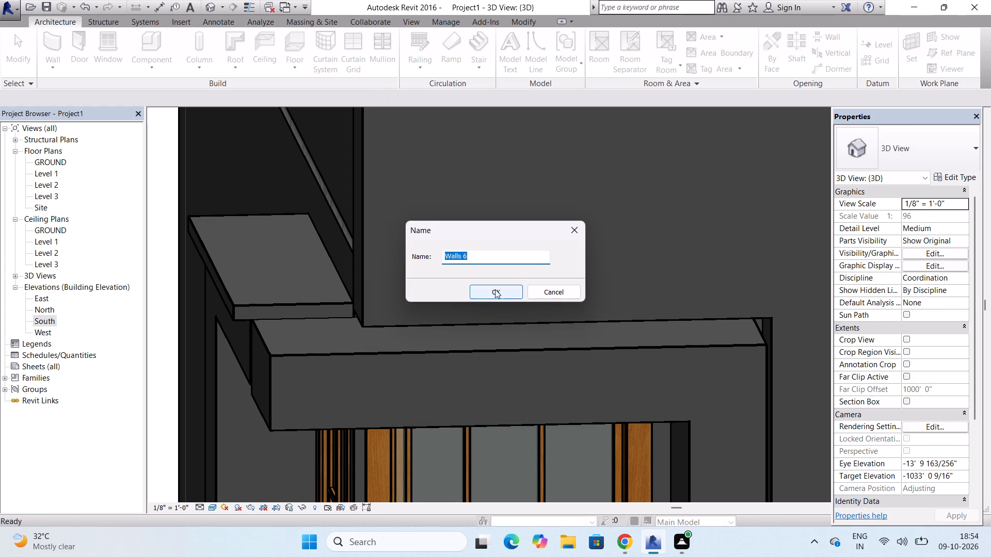
click(495, 289)
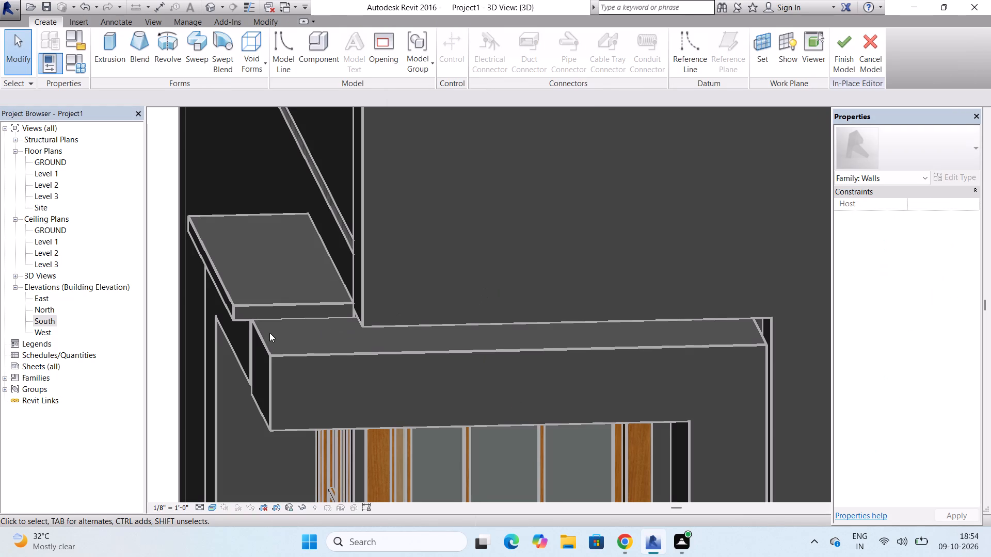
Extrude a rectangle 1' 0" deep on the front band's top face, from its back corner at the side-slab joint to its opposite front corner.
scroll(269, 326, up, 2)
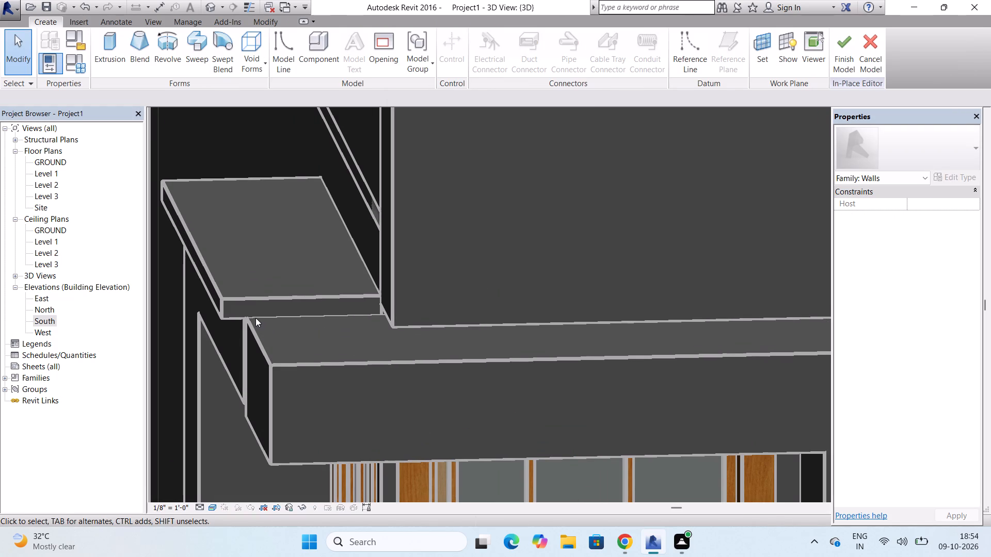
click(764, 50)
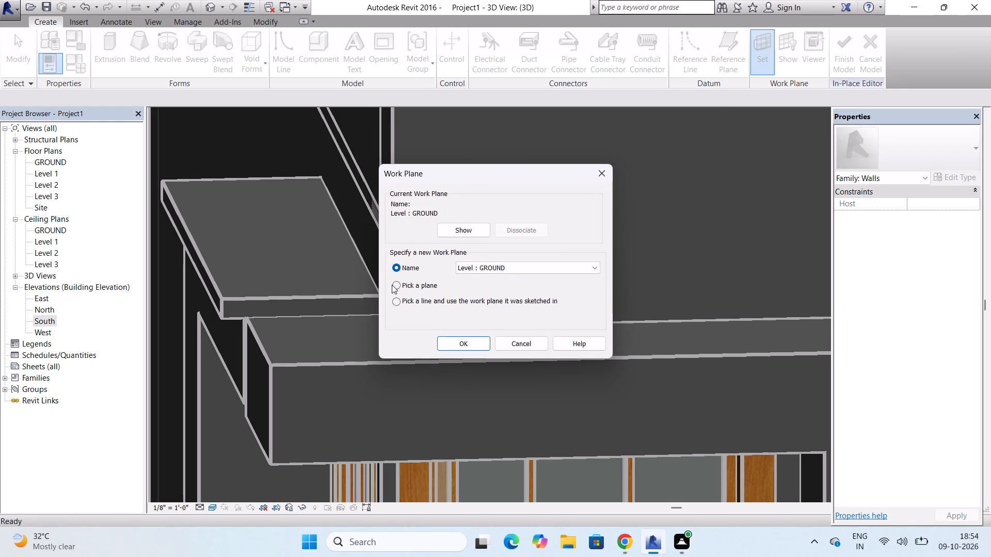
click(397, 283)
click(461, 340)
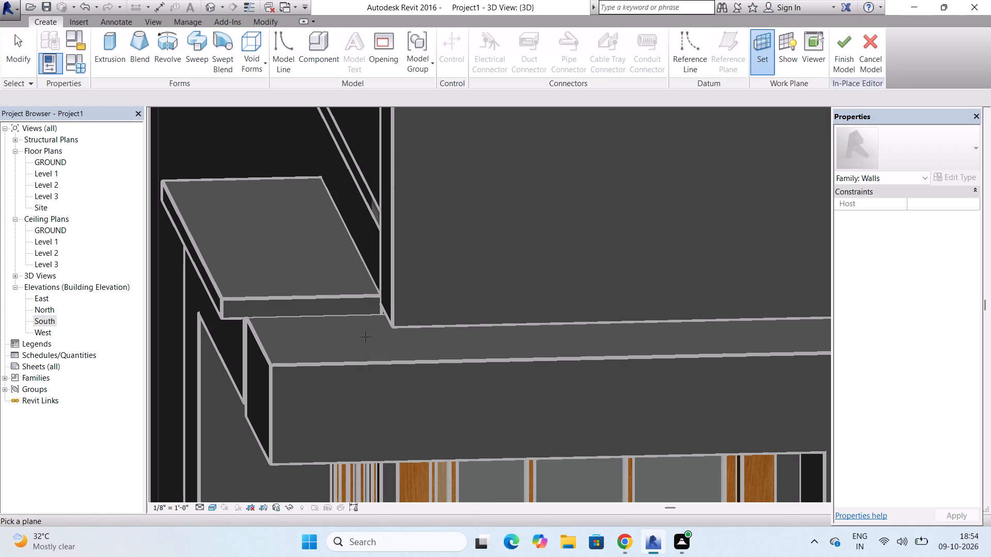
click(349, 317)
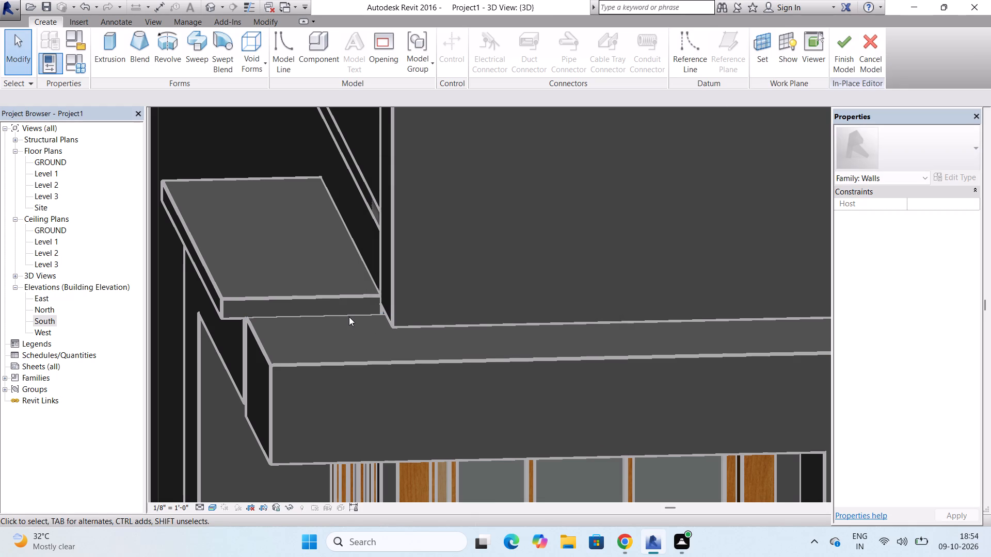
key(Escape)
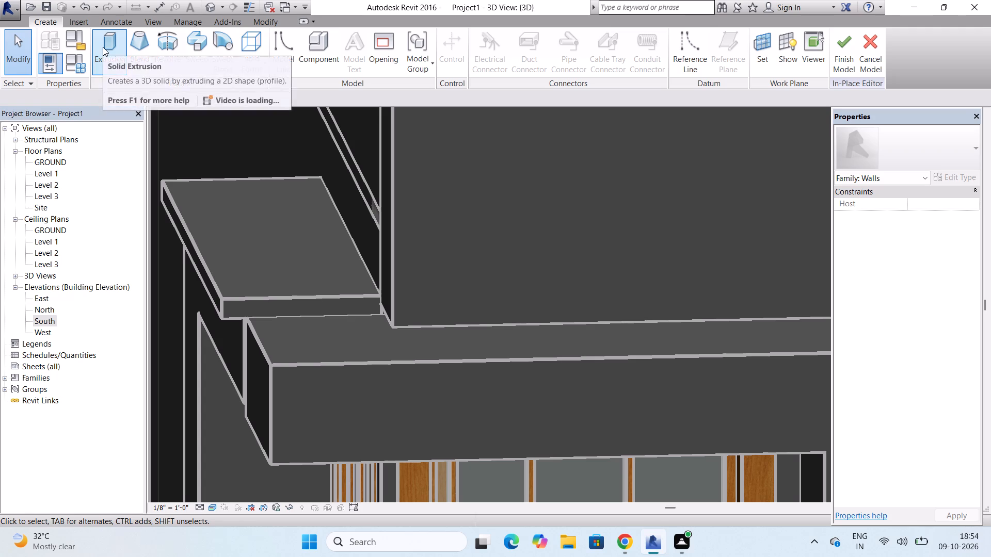
click(103, 47)
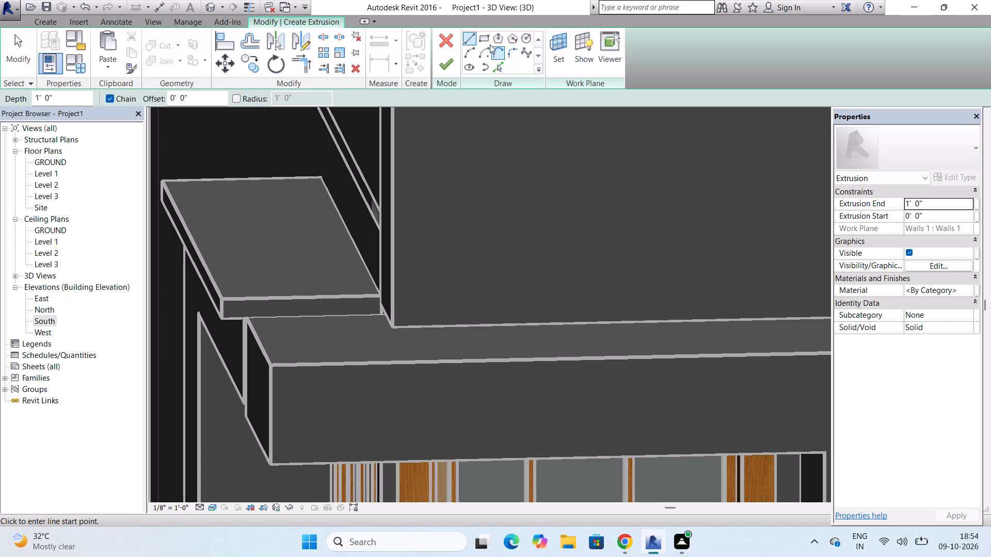
click(487, 41)
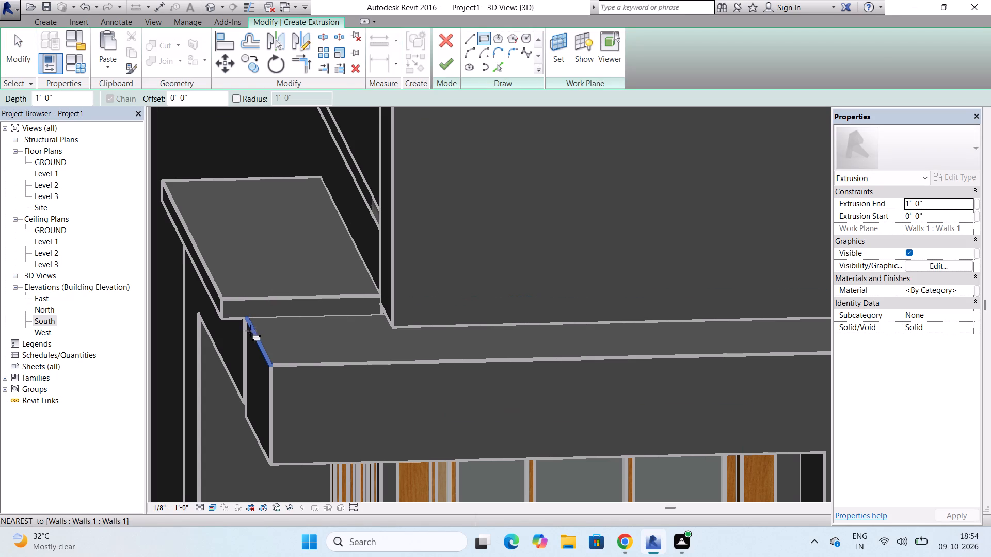
click(246, 317)
scroll(246, 317, down, 3)
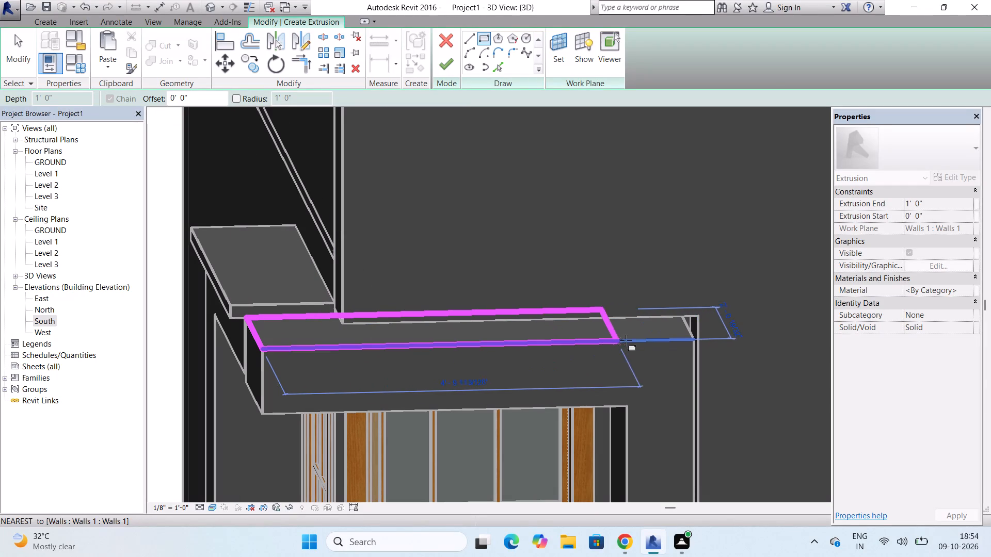
click(694, 337)
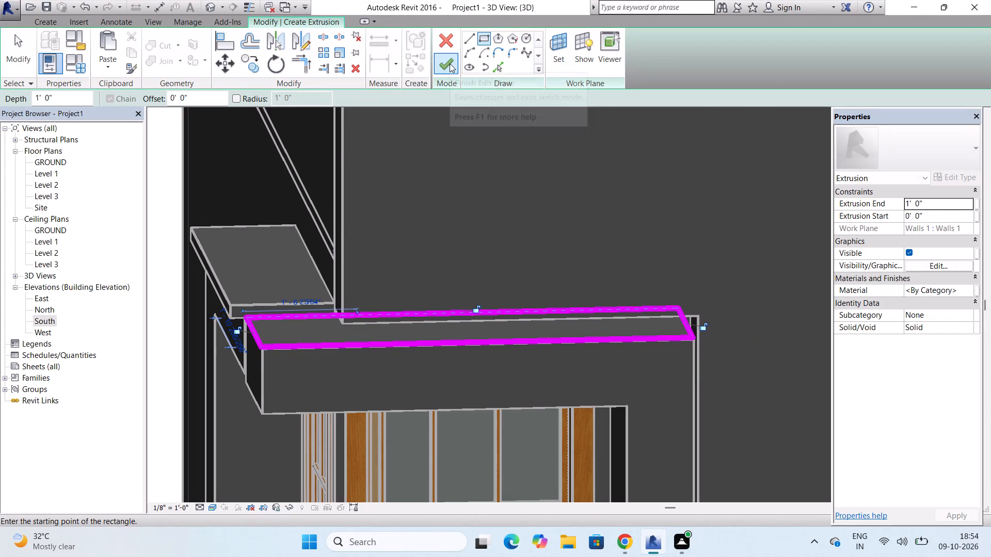
click(450, 63)
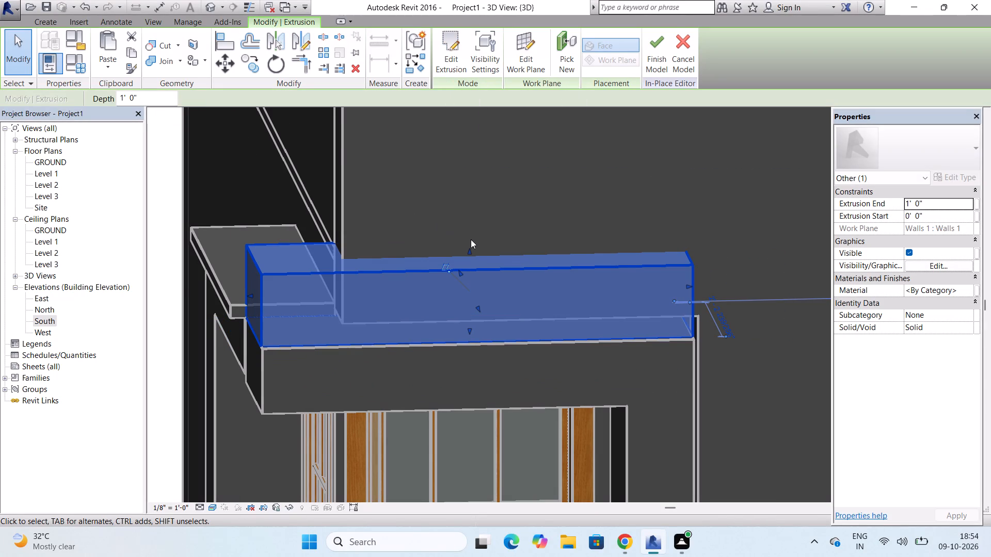
Lower the new front slab's top face to make it about 2 inches thick, matching the side slab.
scroll(471, 246, up, 2)
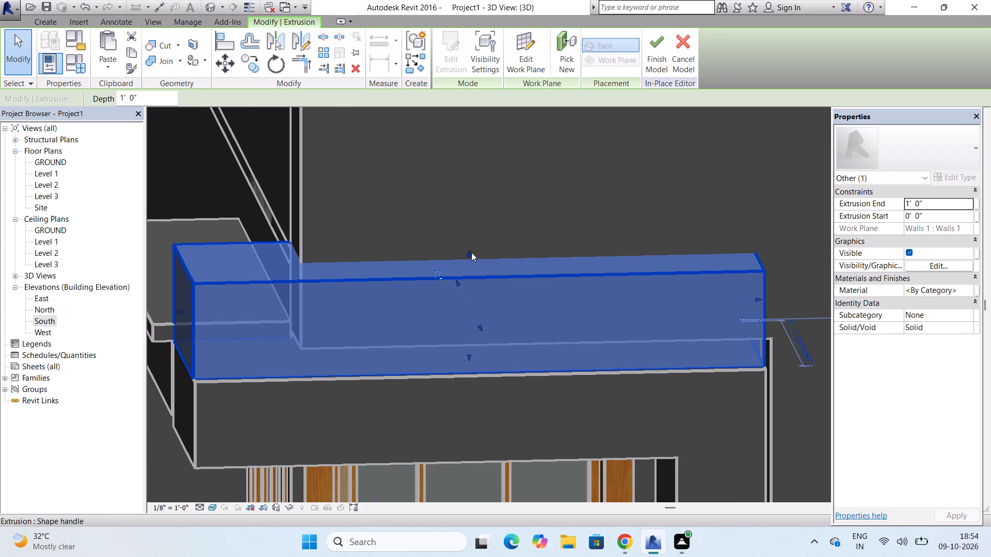
drag(470, 253, 464, 333)
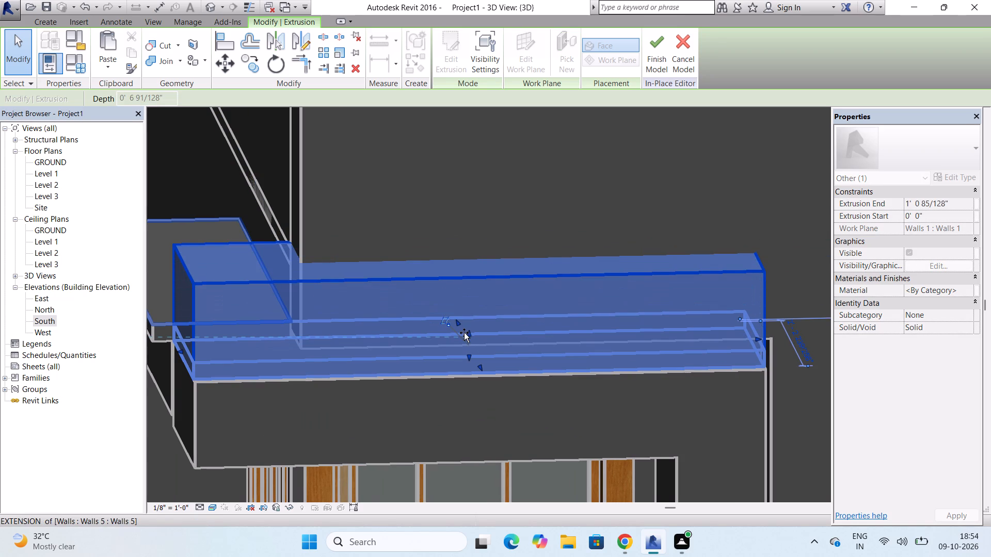
drag(464, 333, 462, 339)
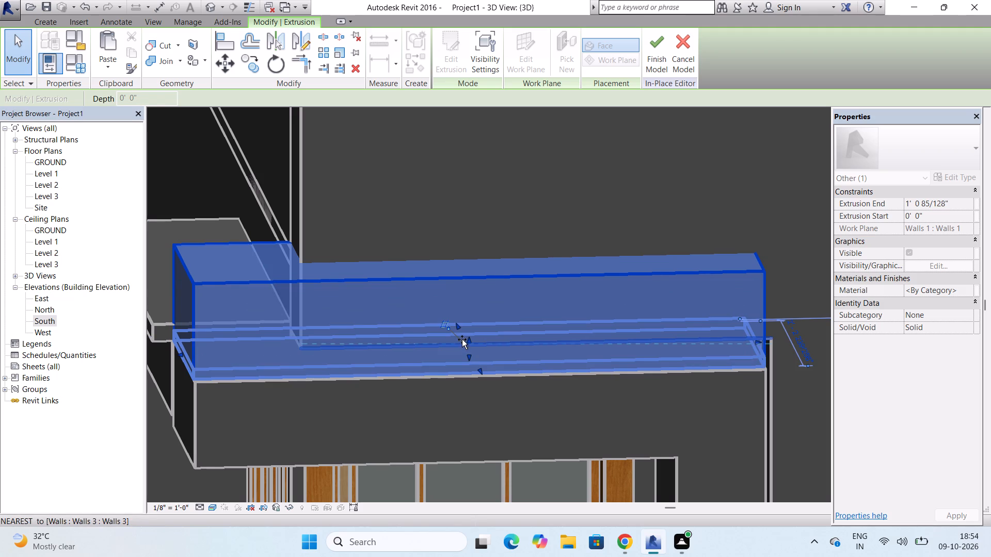
drag(462, 339, 462, 333)
Stretch the front slab's corner end outward to line up with the side slab's overhanging outer edge.
scroll(514, 245, down, 2)
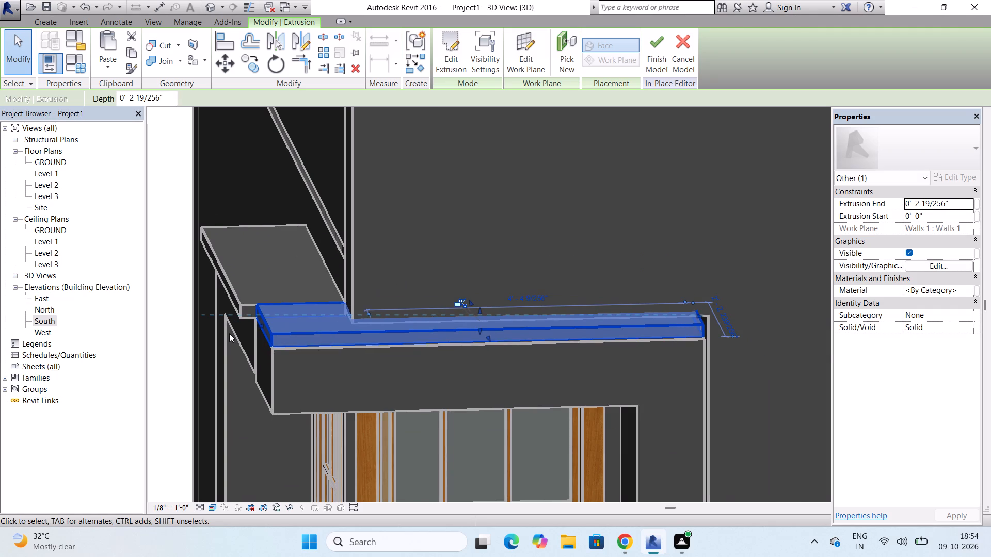
scroll(231, 327, up, 8)
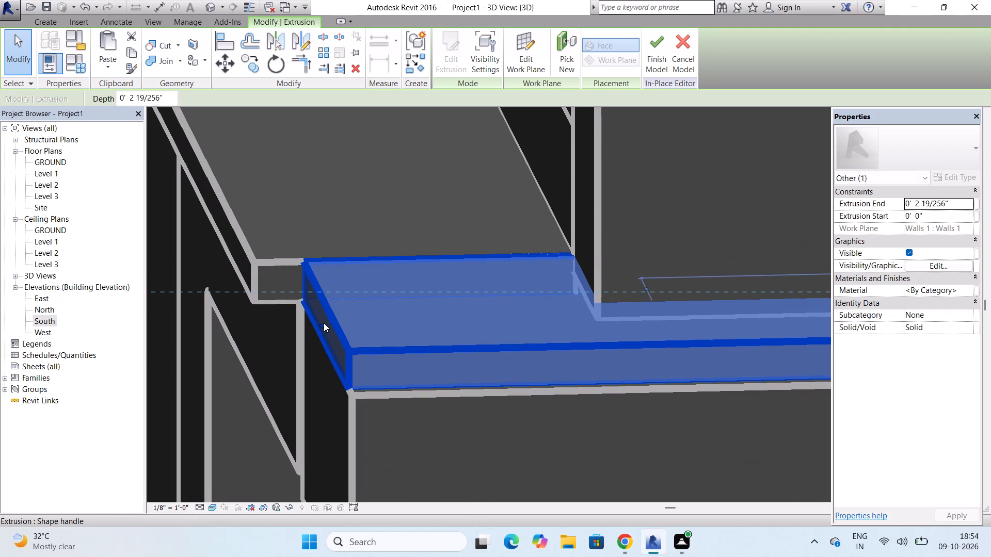
drag(321, 325, 282, 327)
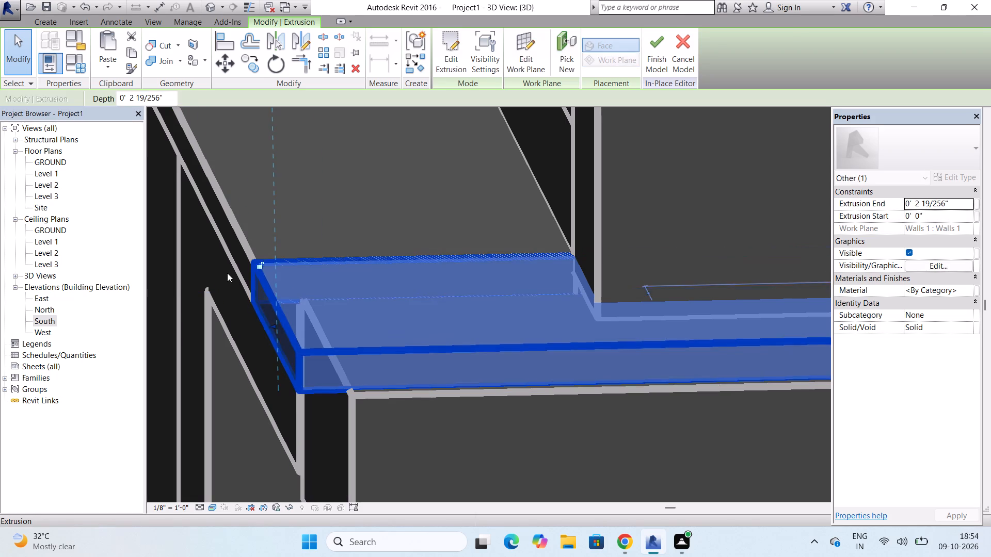
key(Escape)
Stretch the front slab's opposite end slightly past the outer edge of the window surround's upright.
scroll(225, 272, down, 3)
scroll(248, 217, down, 6)
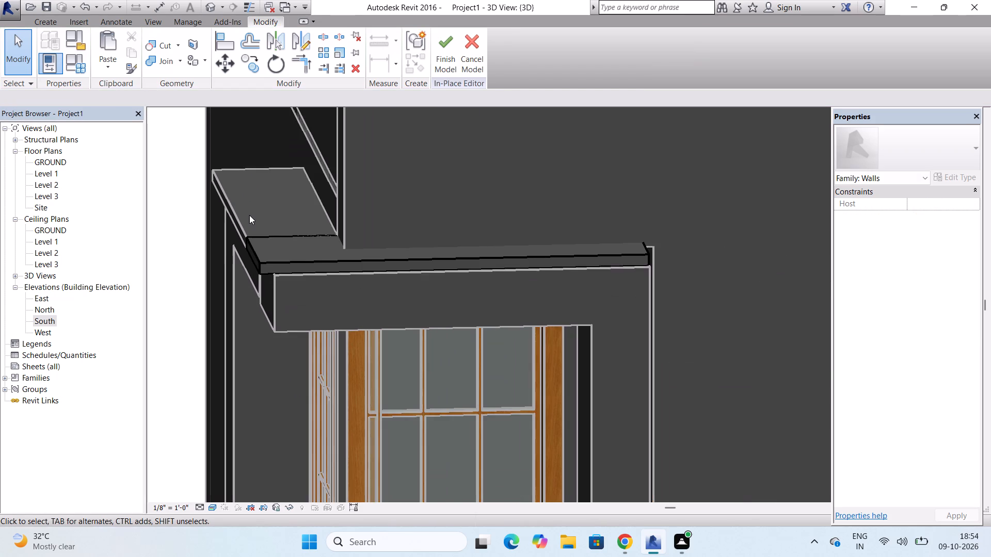
scroll(249, 215, down, 2)
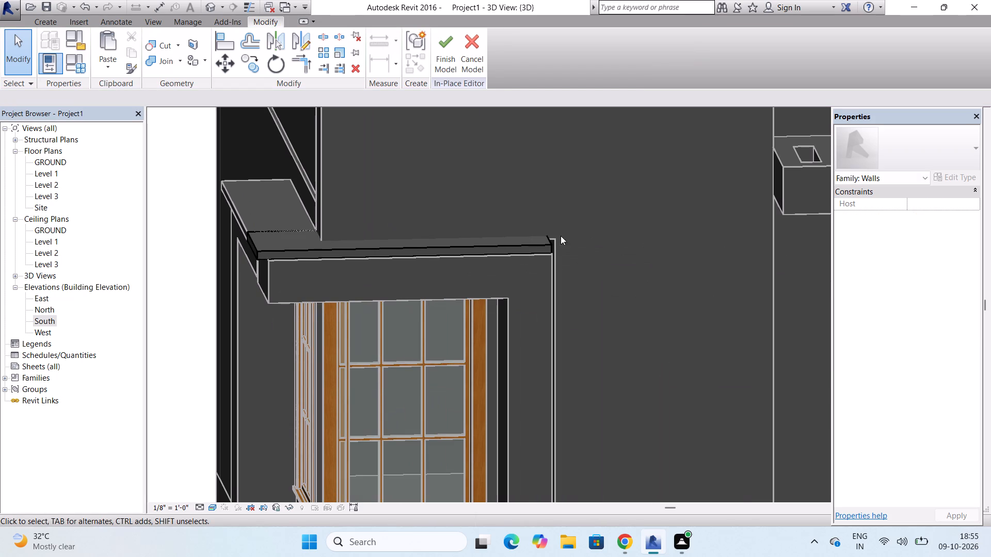
scroll(576, 237, up, 13)
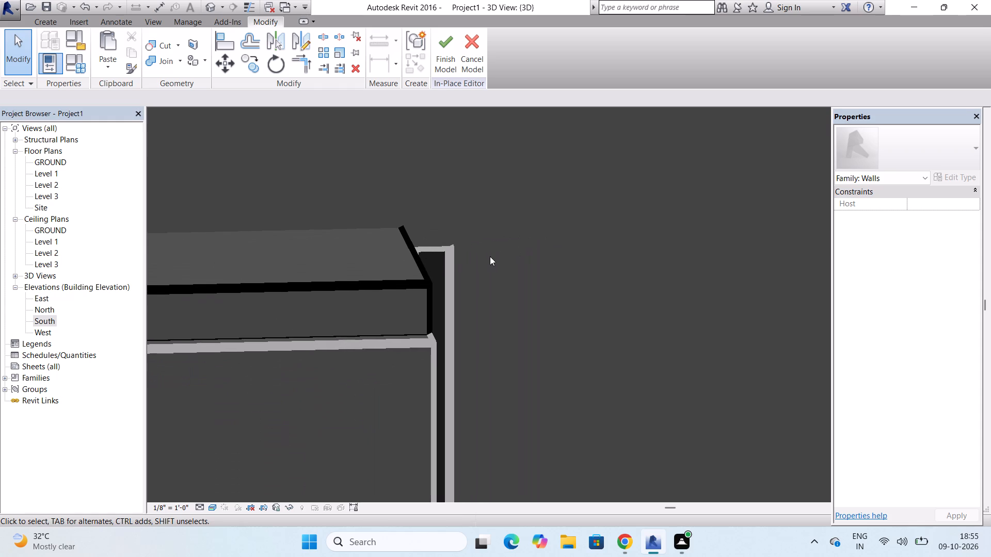
scroll(526, 237, down, 8)
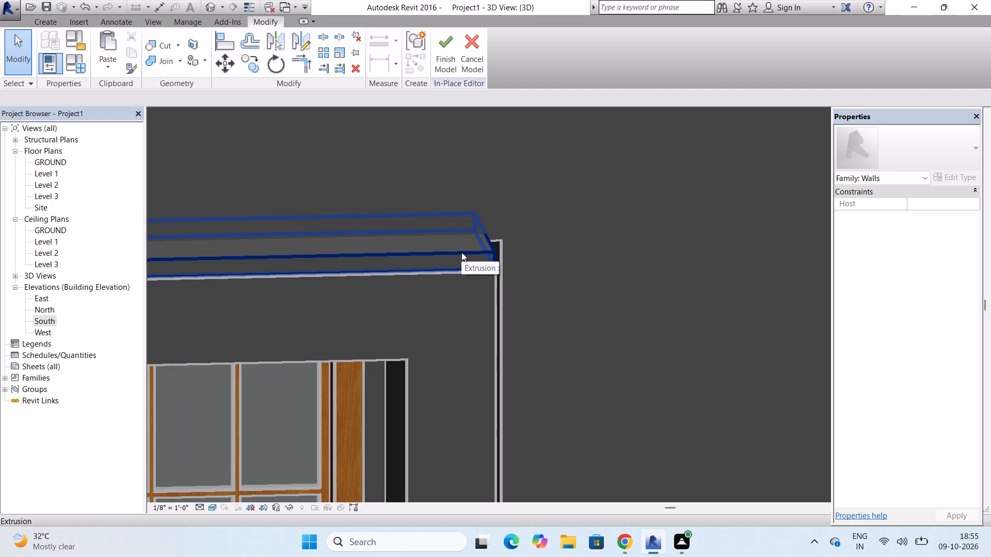
click(461, 252)
scroll(483, 247, up, 4)
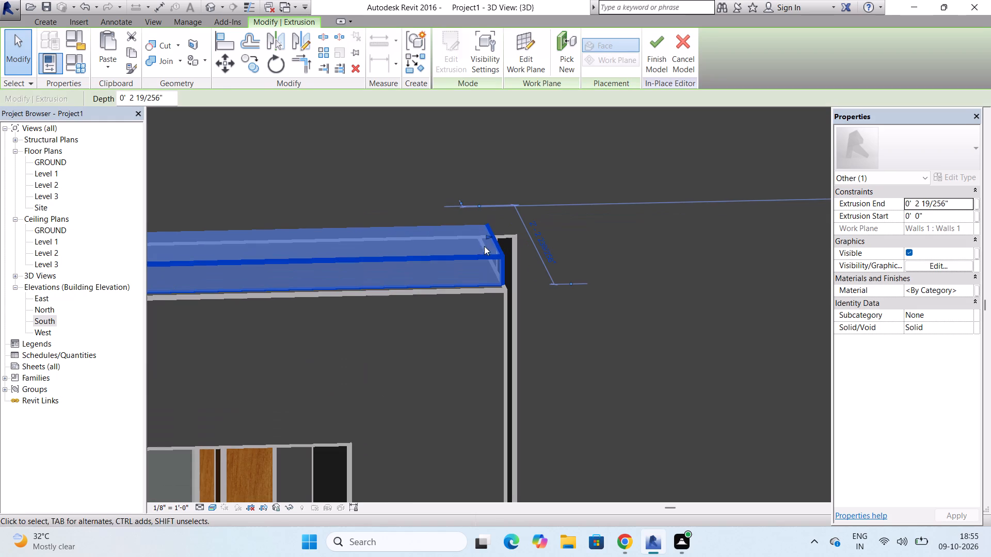
drag(488, 236, 497, 236)
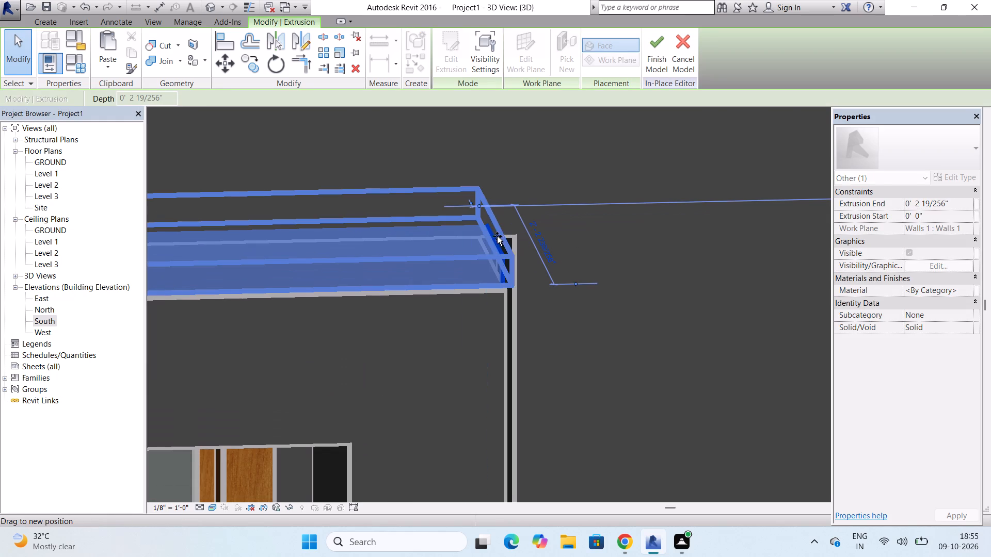
drag(497, 236, 509, 236)
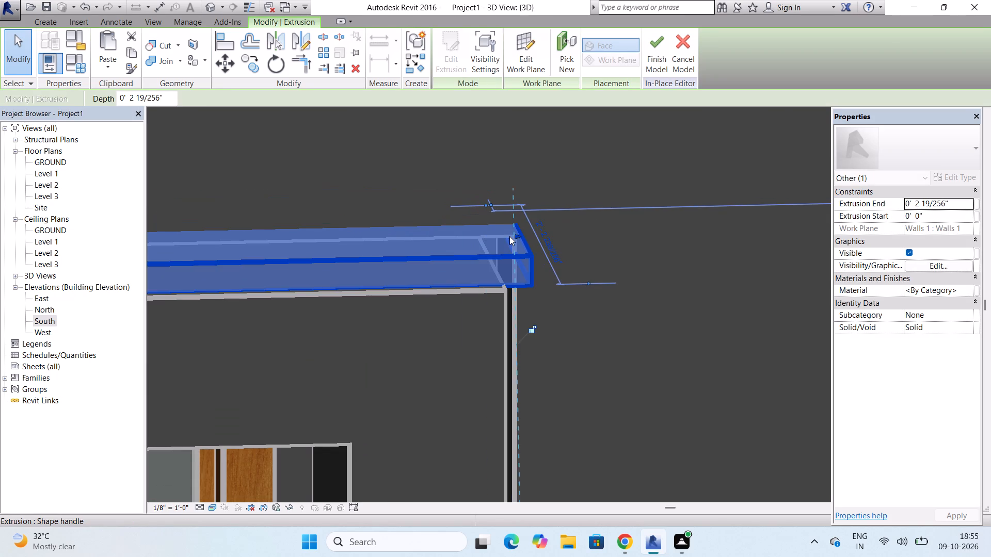
Pull the front slab's long front face slightly outward so it overhangs the front band.
scroll(509, 236, down, 9)
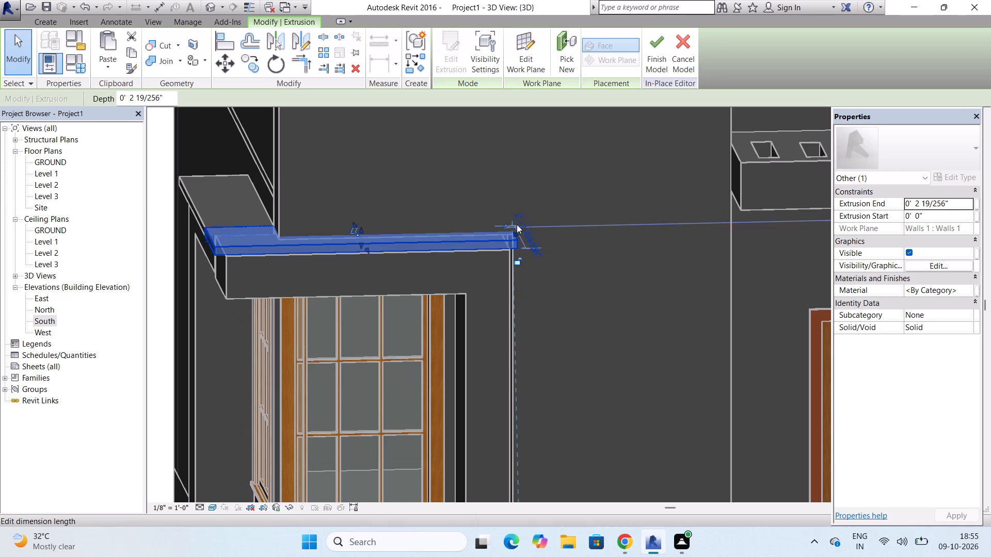
shift+middle_drag(545, 251, 364, 289)
scroll(302, 231, up, 3)
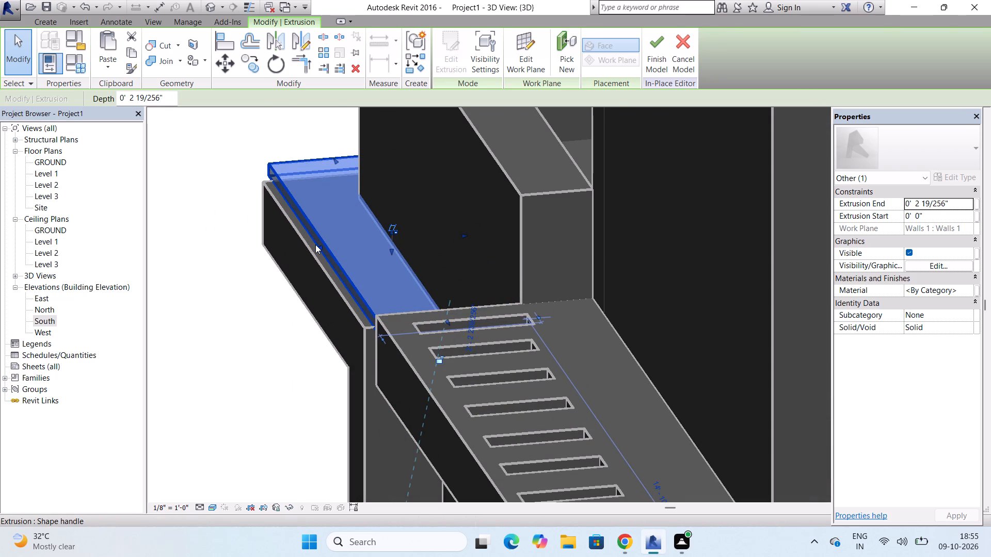
drag(319, 245, 293, 250)
scroll(302, 180, down, 4)
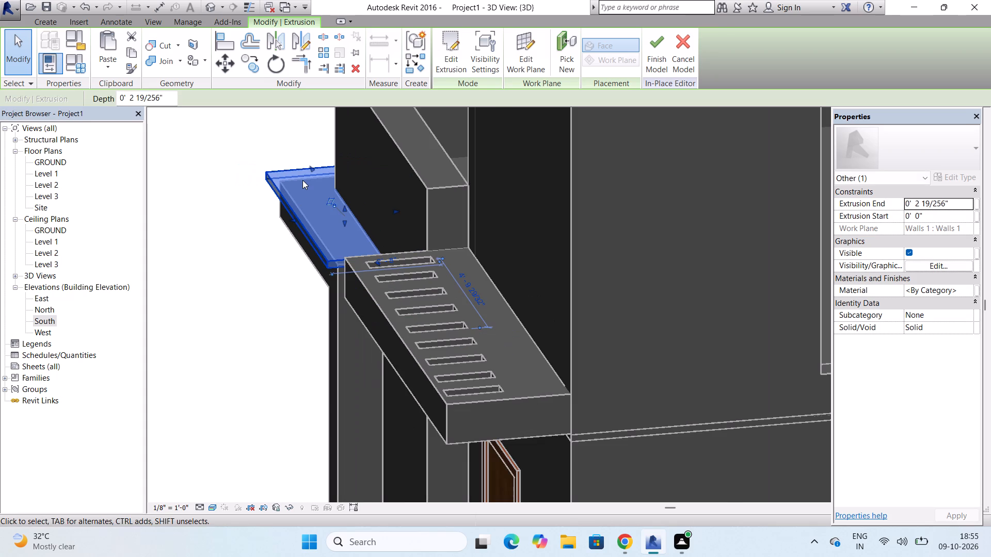
scroll(302, 180, down, 5)
key(Escape)
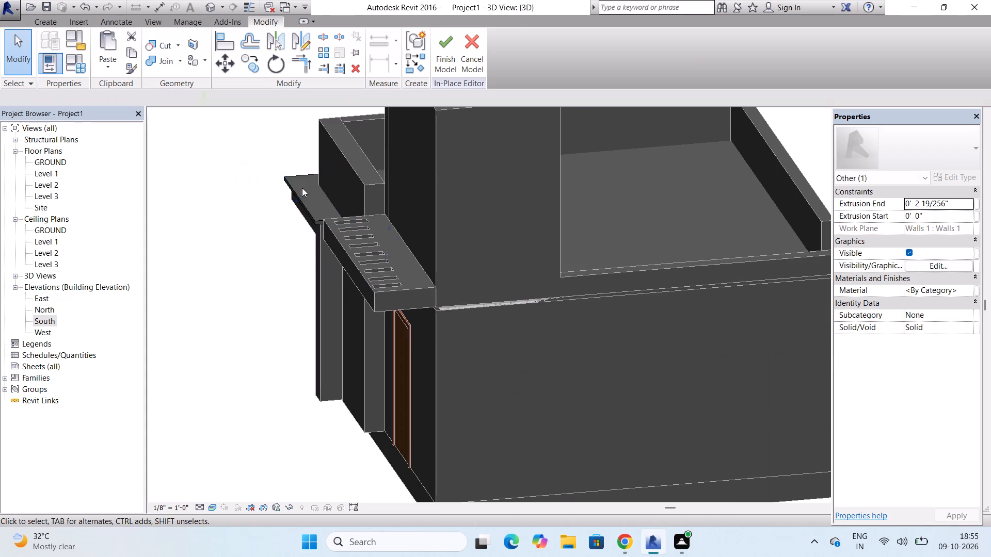
Finish the in-place model containing the slabs over the corner window surround.
scroll(420, 256, down, 3)
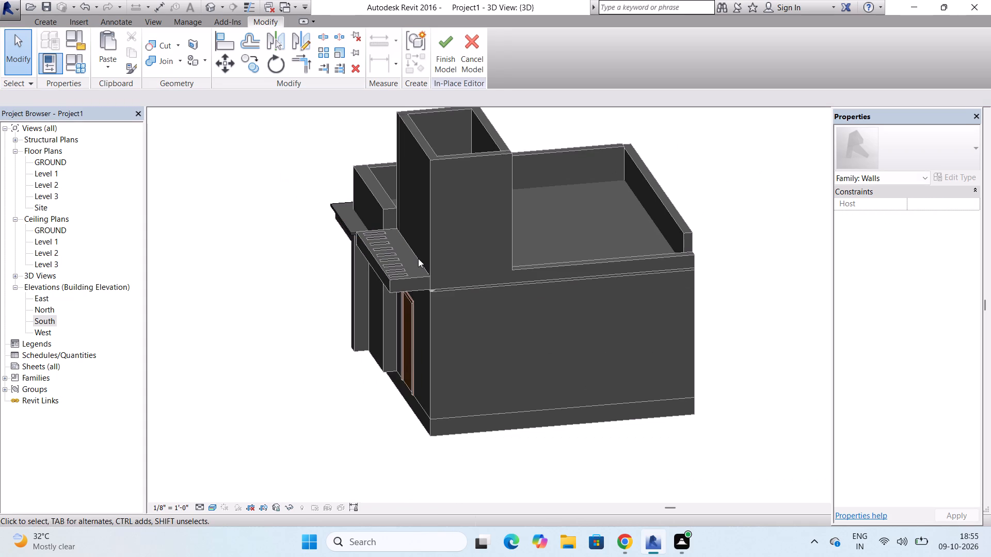
click(444, 61)
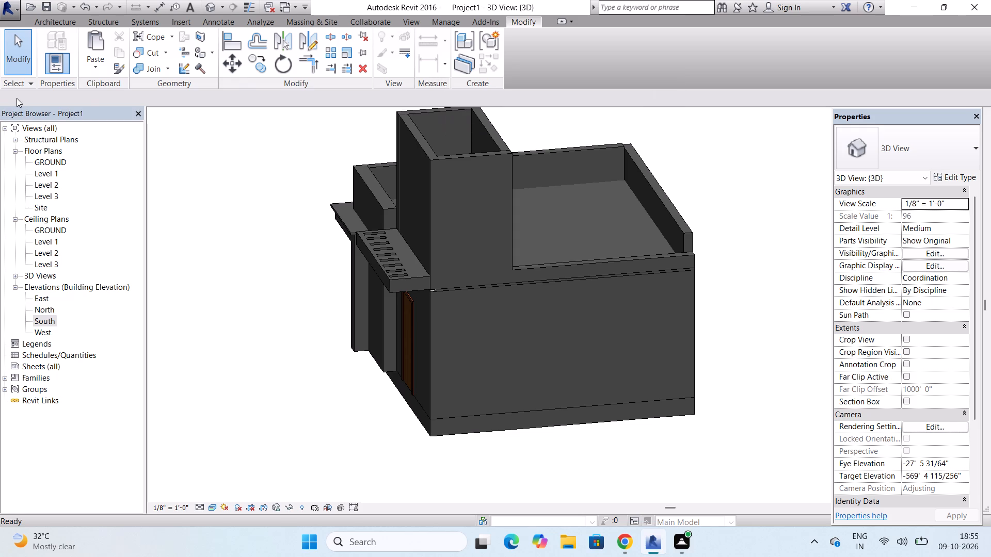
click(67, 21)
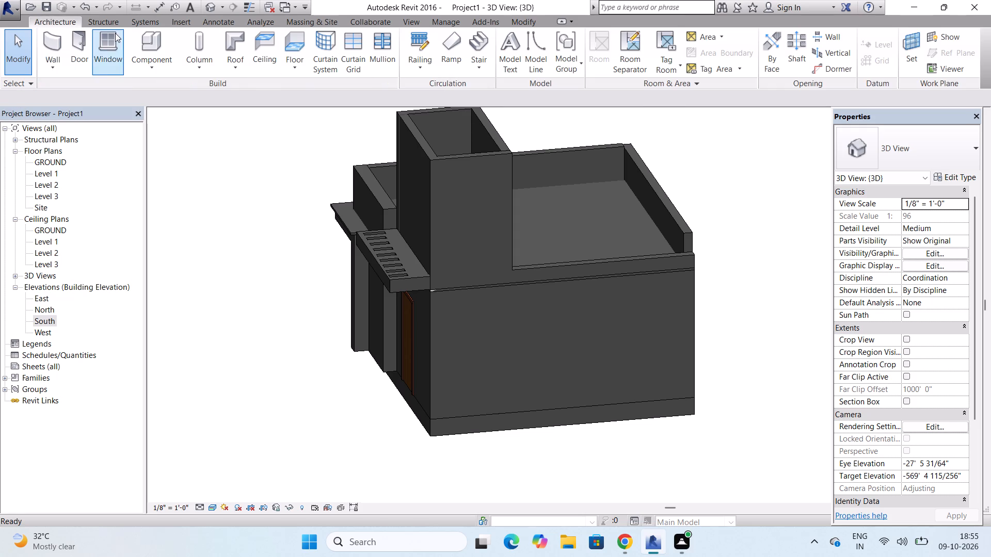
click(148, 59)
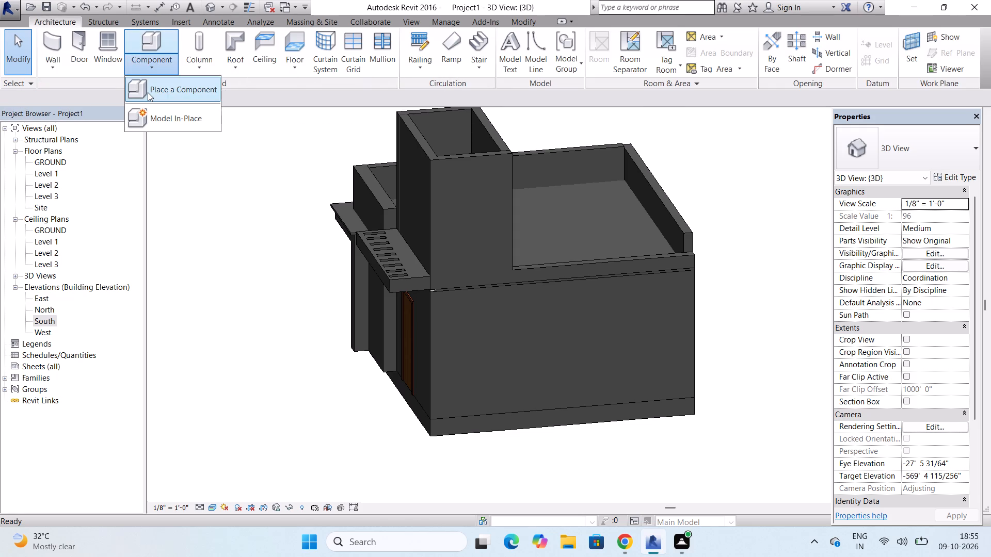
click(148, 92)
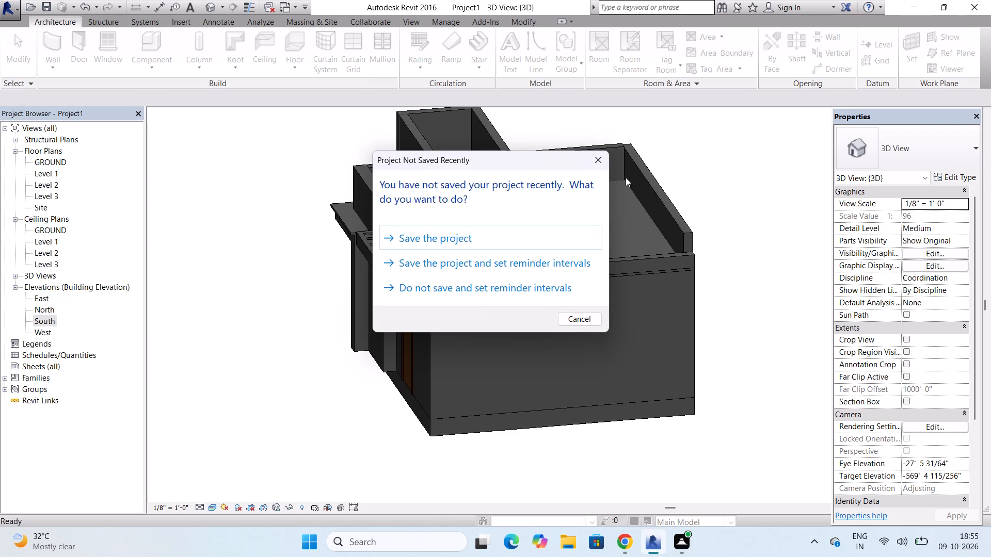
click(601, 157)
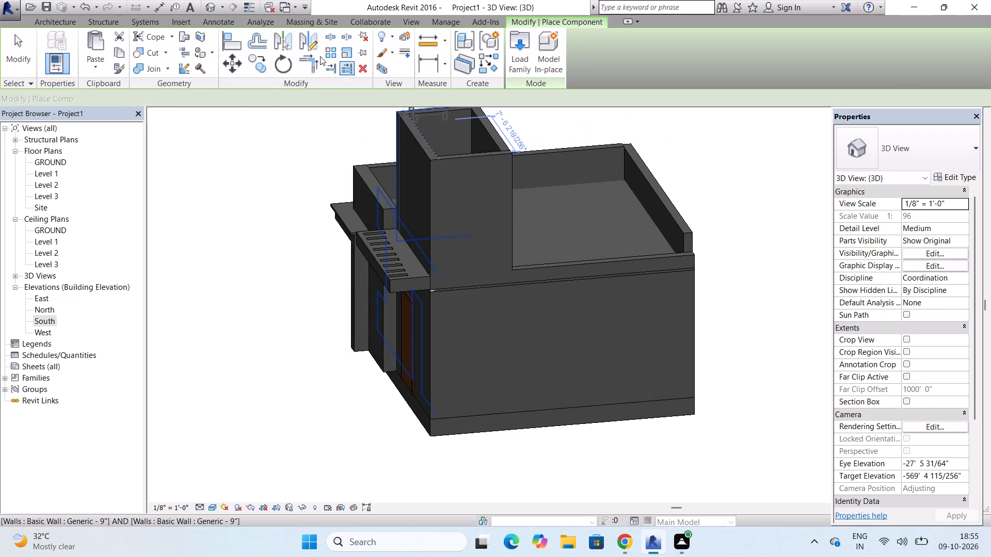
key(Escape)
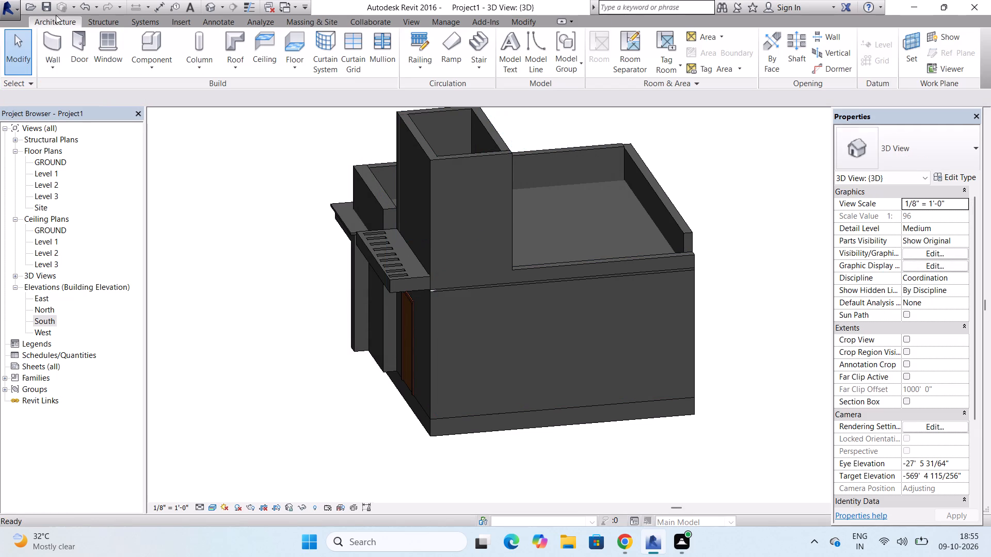
Start a new in-place model in the Walls category for the upper room's roof slab.
click(142, 58)
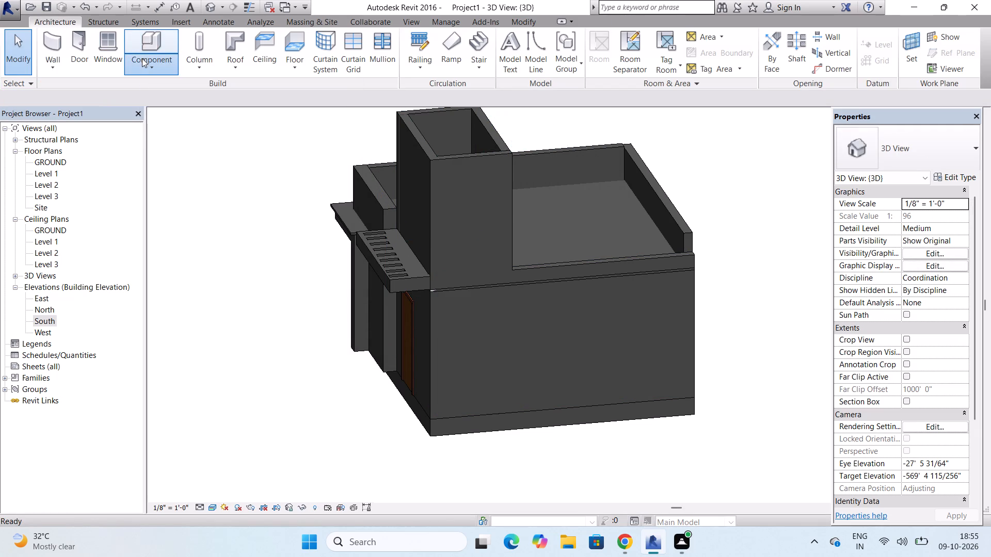
click(165, 122)
scroll(436, 187, down, 9)
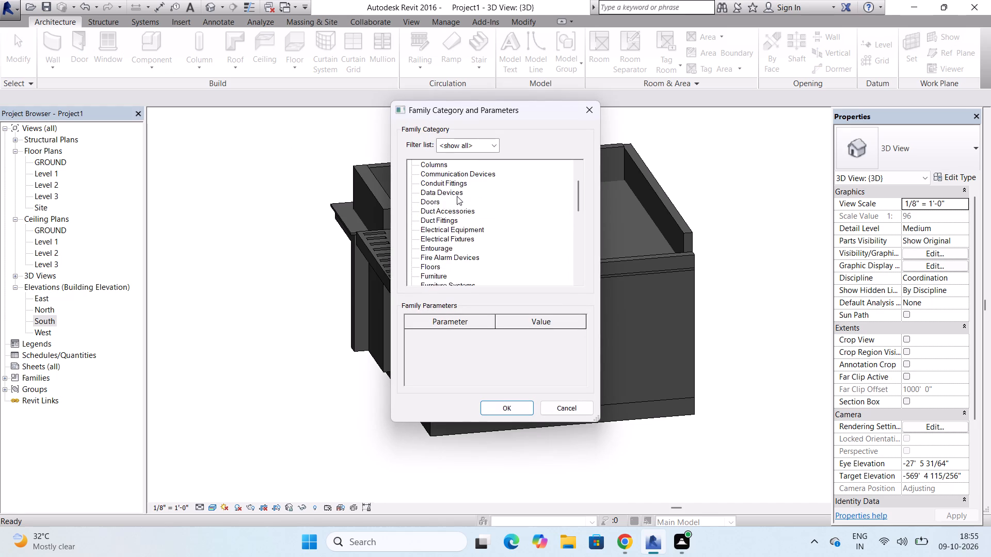
scroll(457, 196, down, 20)
scroll(457, 196, down, 10)
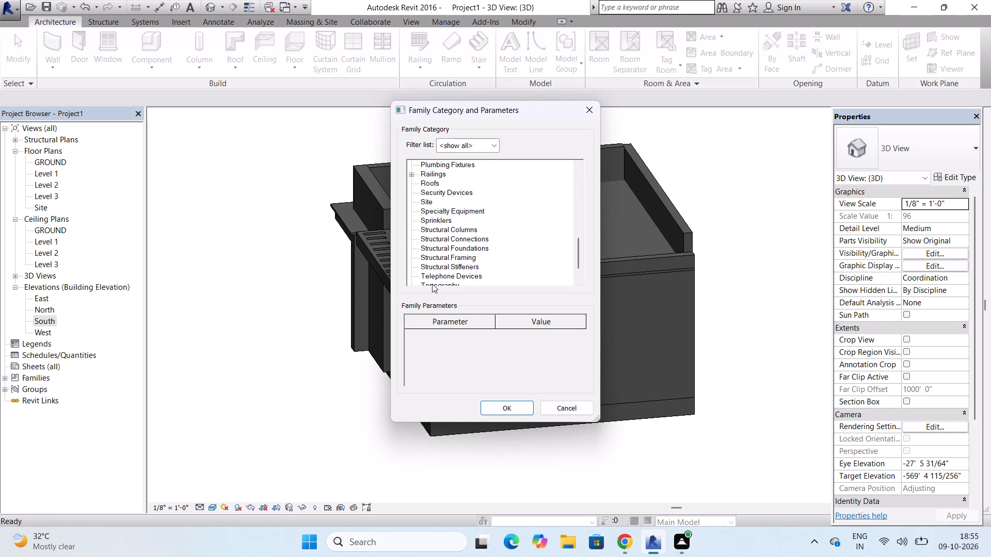
click(432, 264)
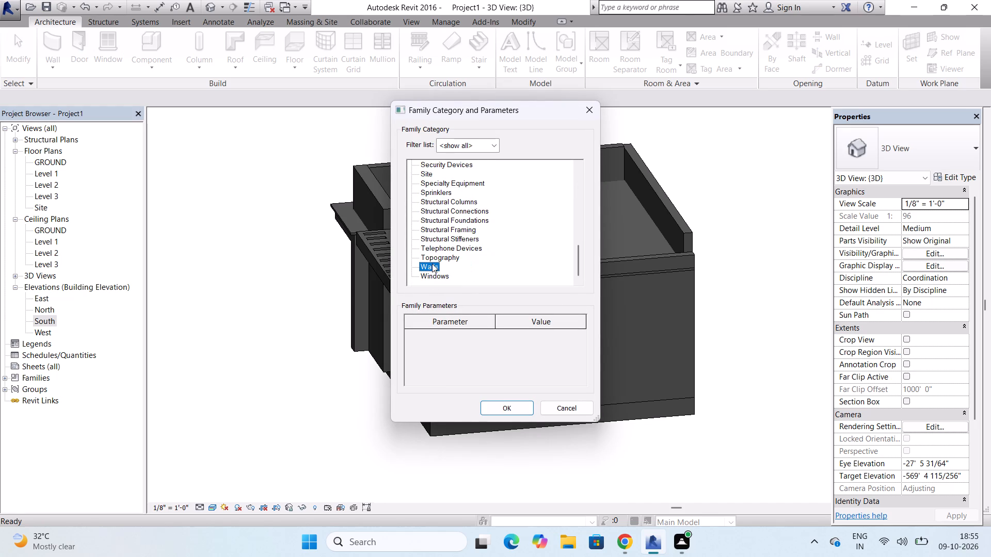
click(489, 403)
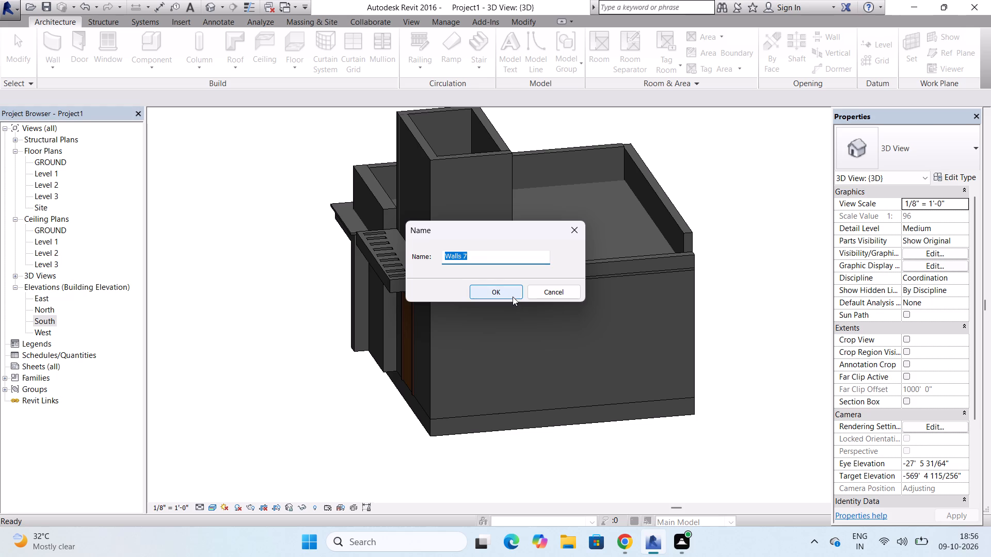
click(513, 297)
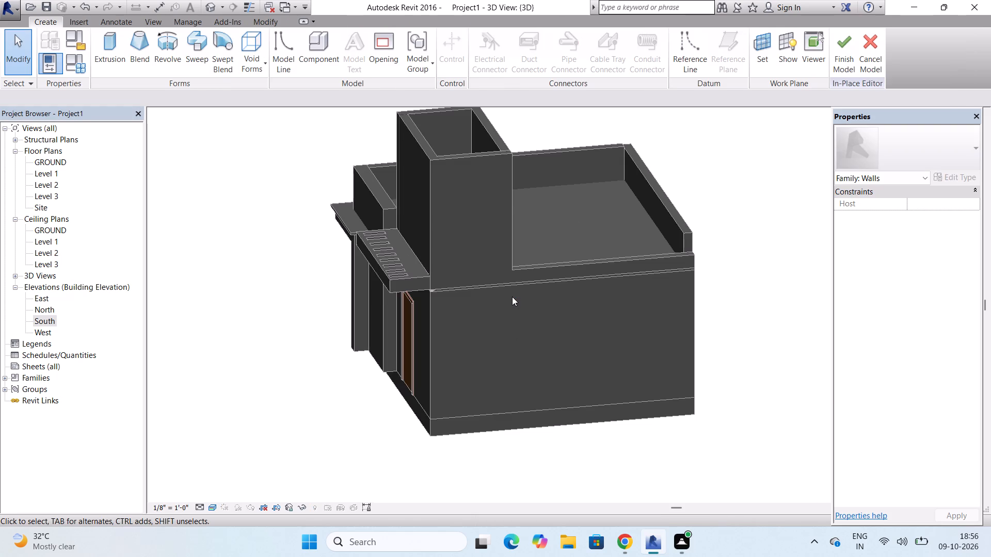
scroll(512, 297, down, 2)
shift+middle_drag(512, 297, 498, 402)
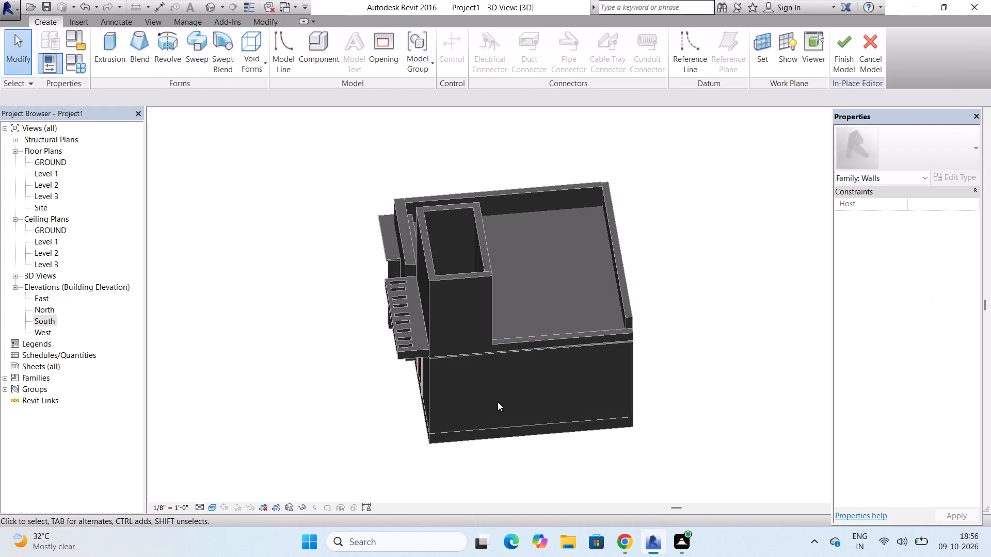
click(842, 41)
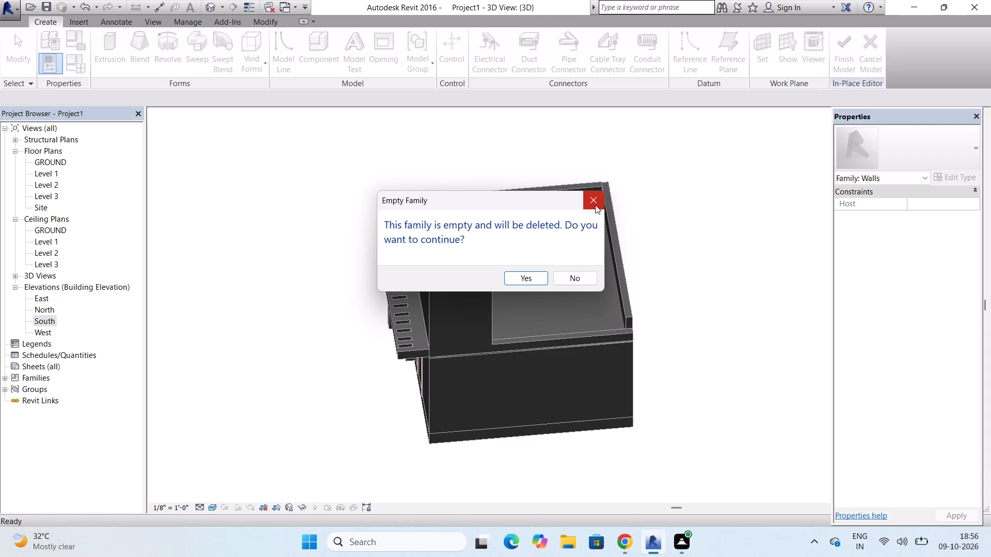
click(595, 205)
Set the work plane by picking the top face of the upper room's walls.
click(758, 51)
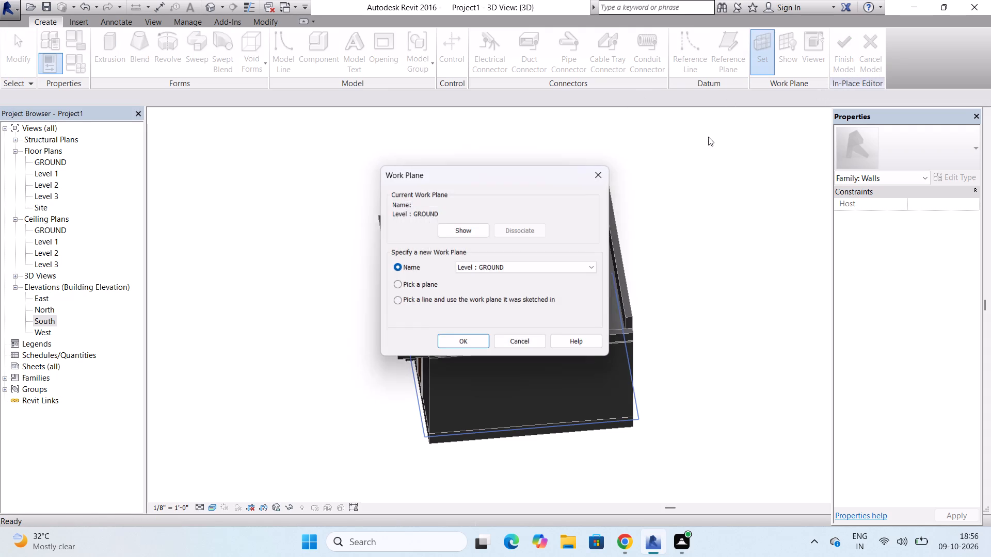
click(396, 283)
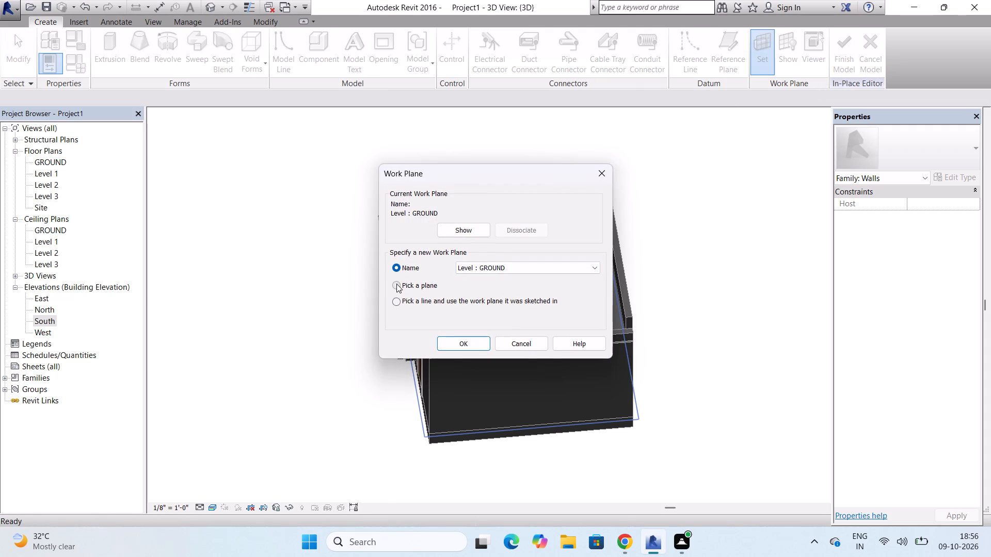
click(452, 343)
scroll(435, 196, up, 7)
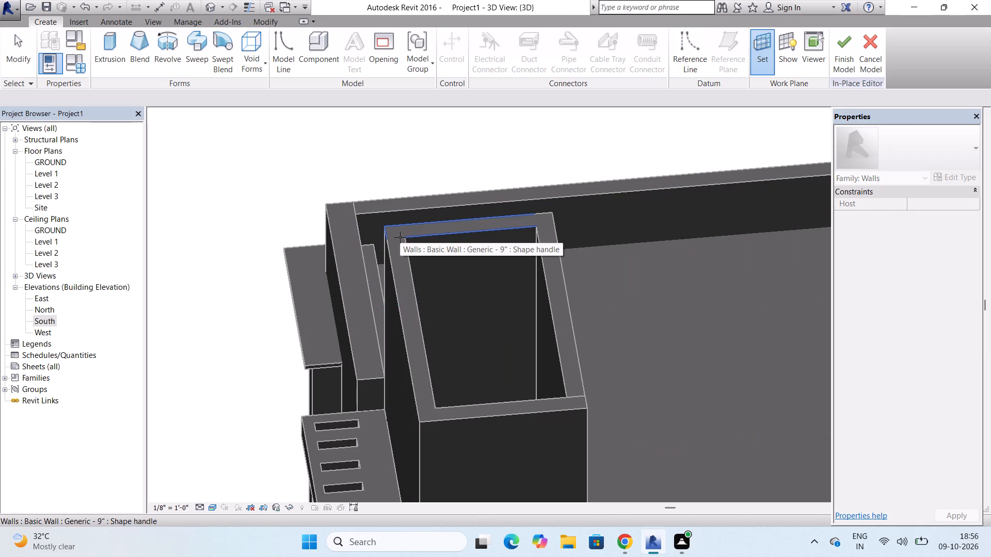
click(400, 237)
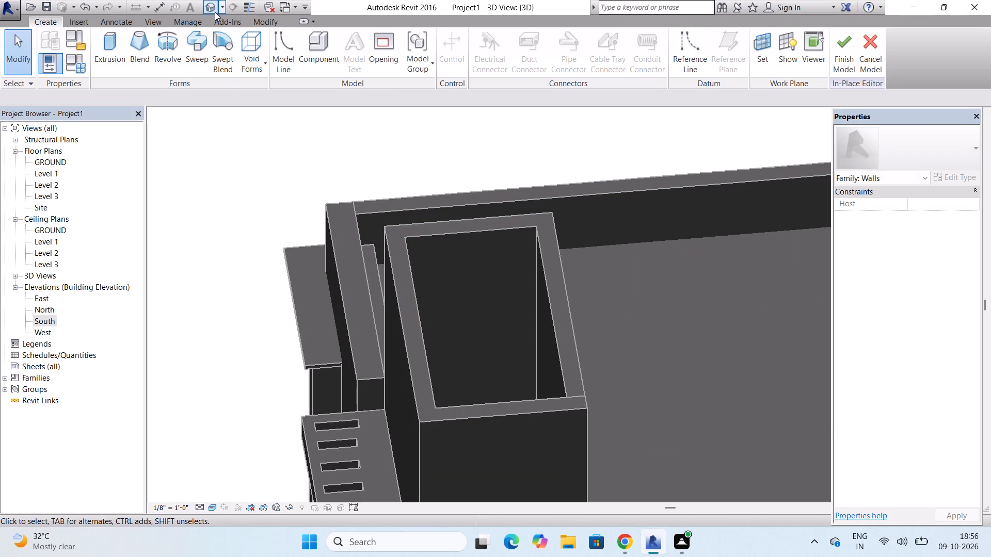
Extrude a rectangle traced around the outer top corners of the upper room's walls, 1' 0" thick.
click(109, 42)
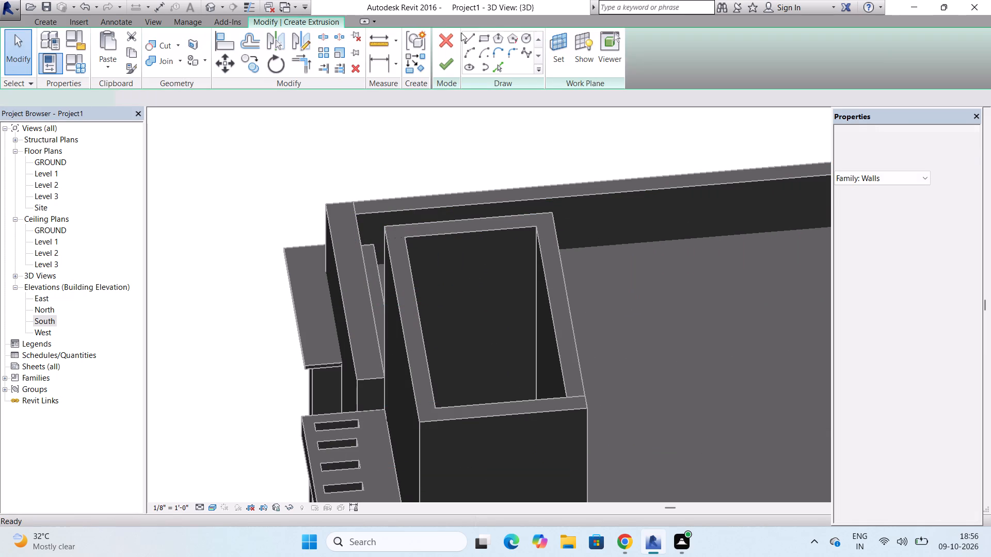
click(484, 42)
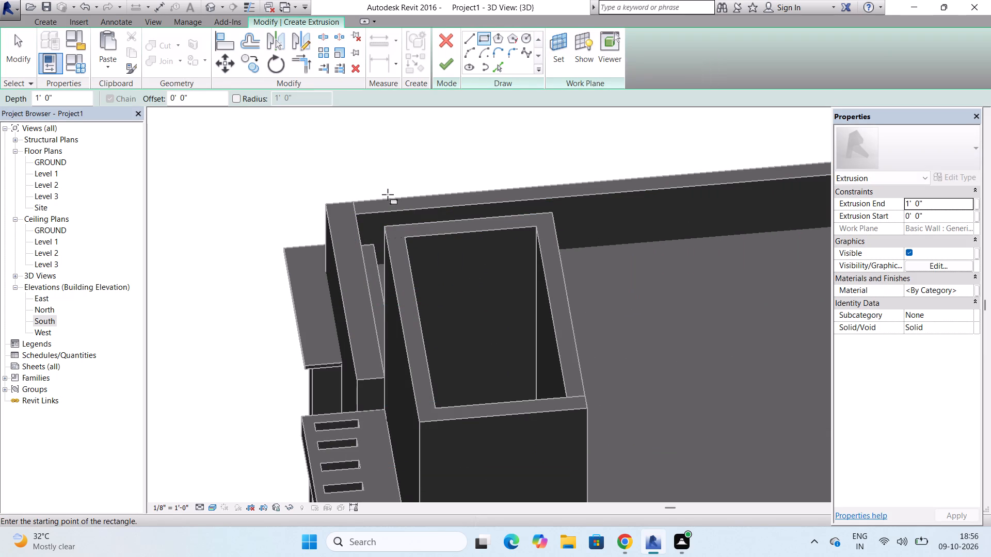
click(386, 225)
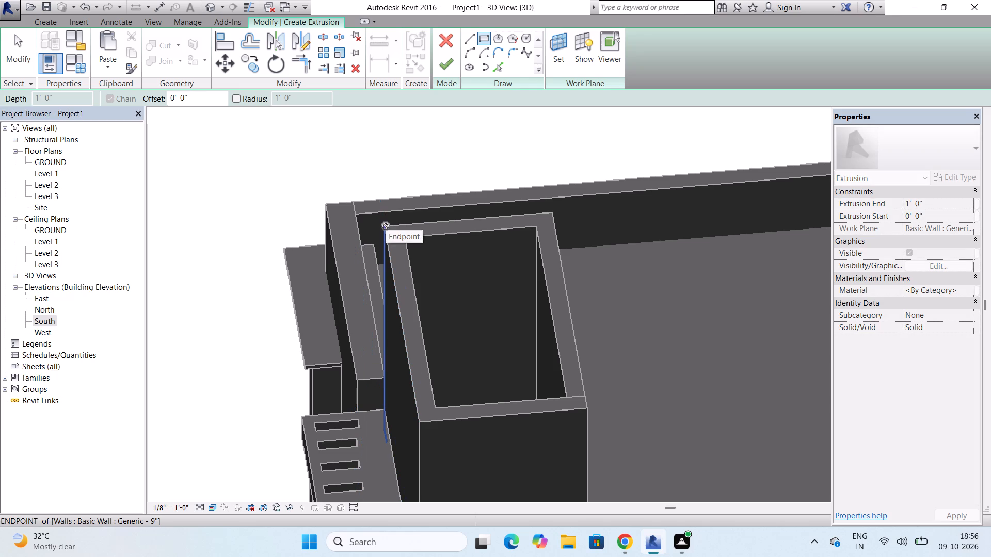
click(585, 407)
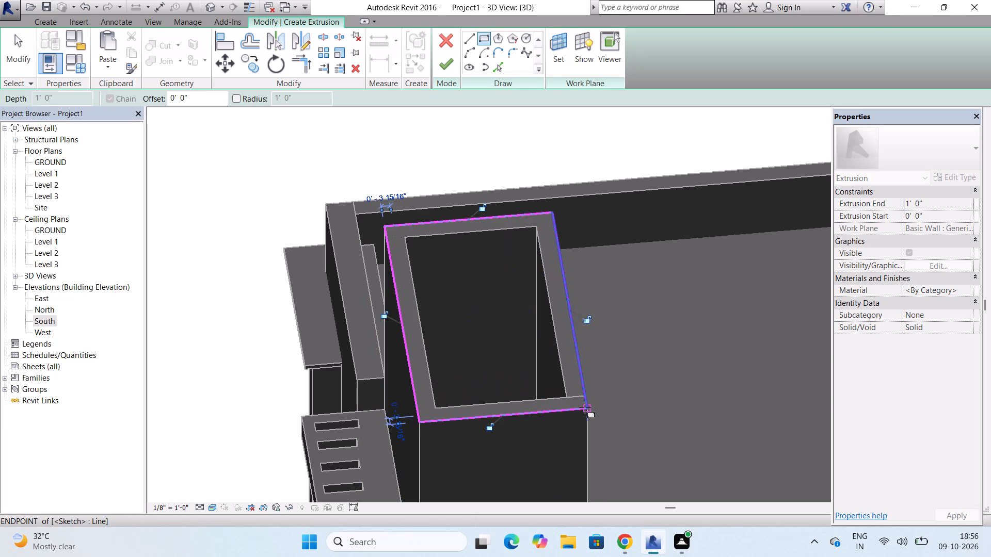
click(449, 60)
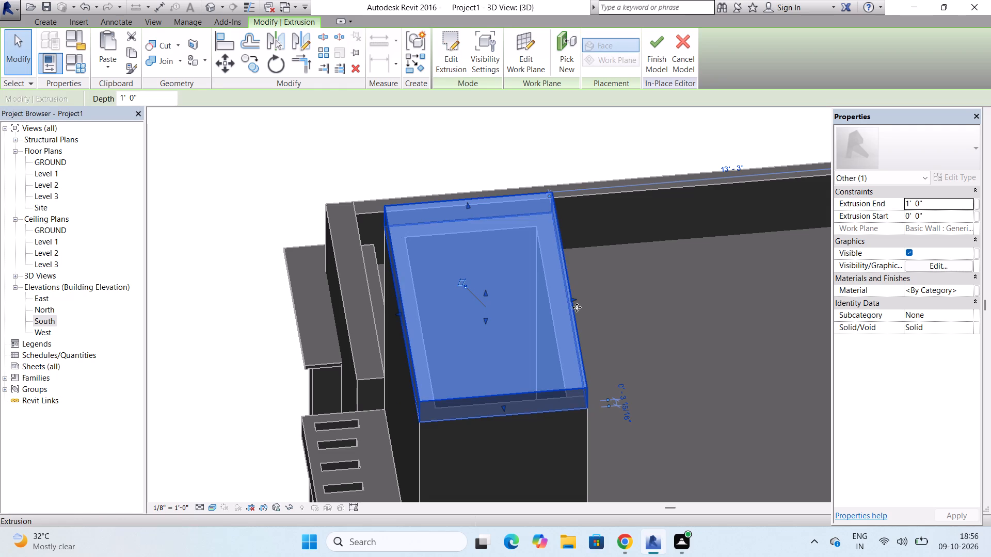
Stretch the upper room's roof slab outward on all four sides to overhang the walls, about 9 inches on the side facing the open roof.
drag(575, 300, 580, 299)
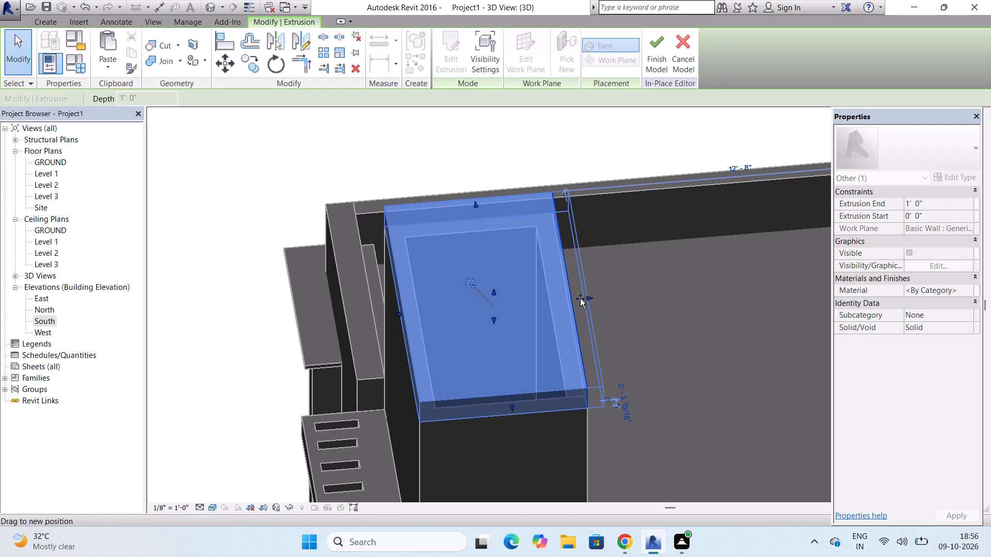
drag(580, 299, 570, 301)
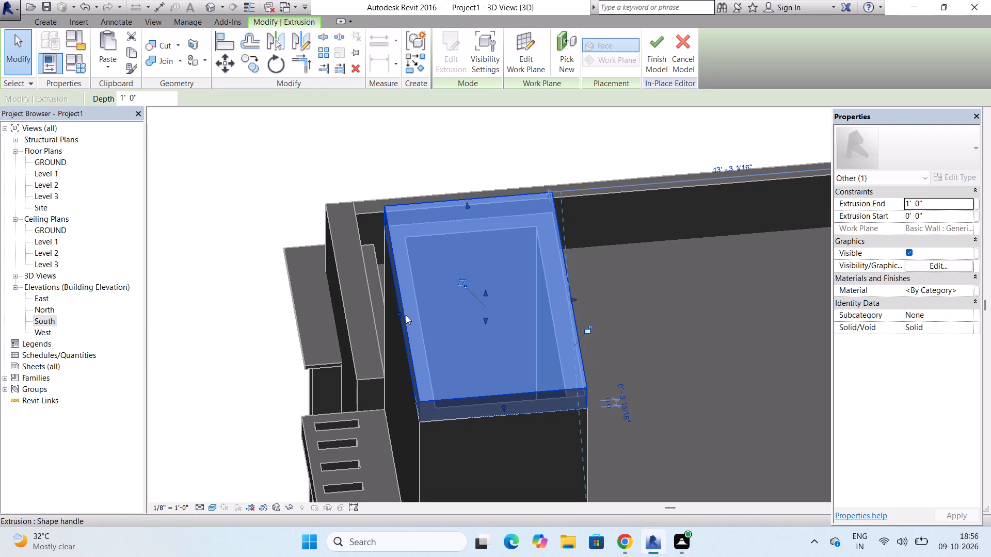
drag(401, 314, 383, 314)
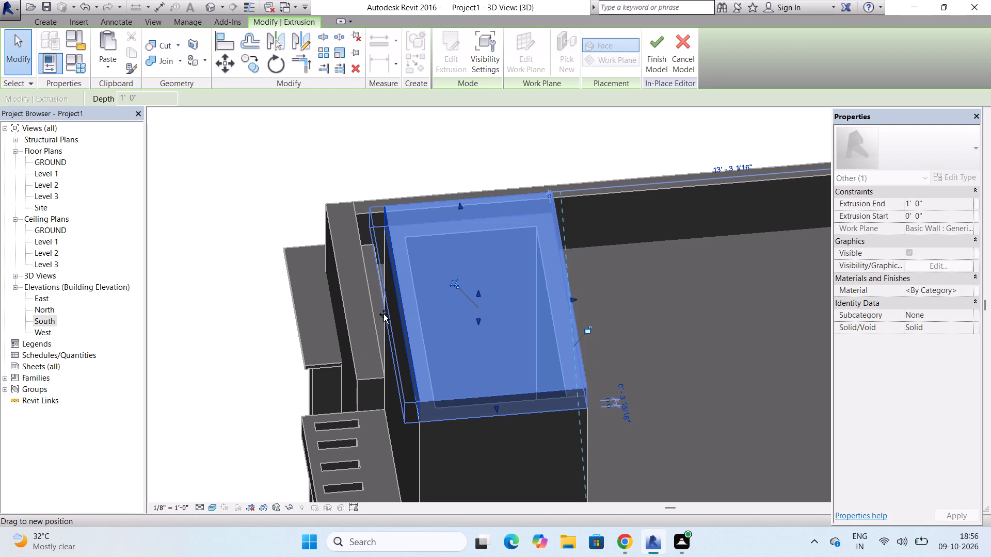
drag(383, 314, 382, 314)
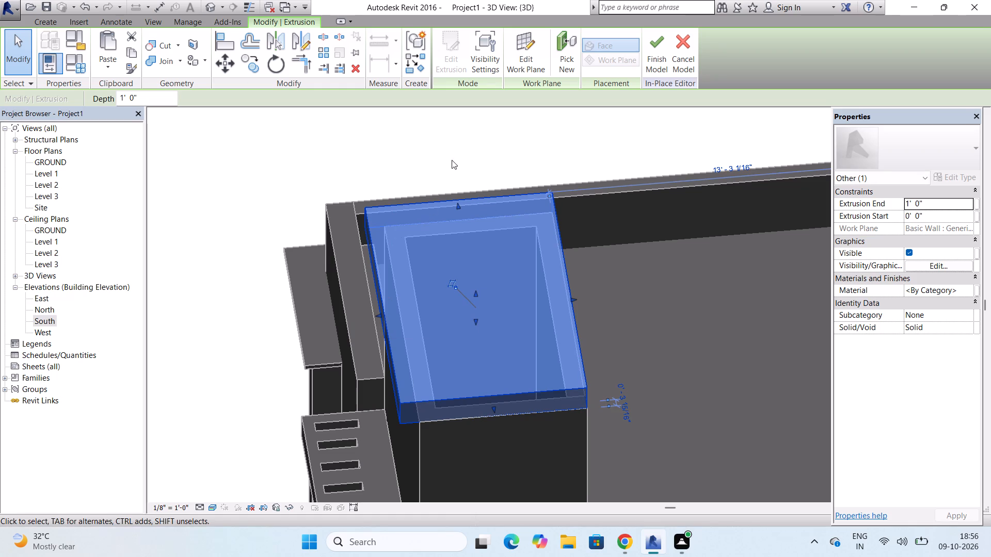
scroll(454, 173, up, 6)
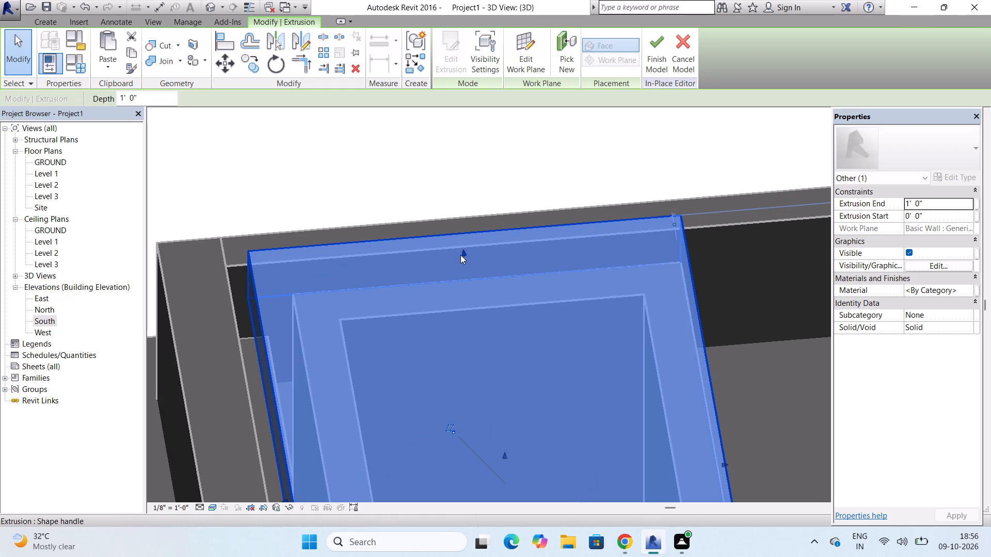
drag(464, 252, 465, 242)
scroll(465, 242, down, 6)
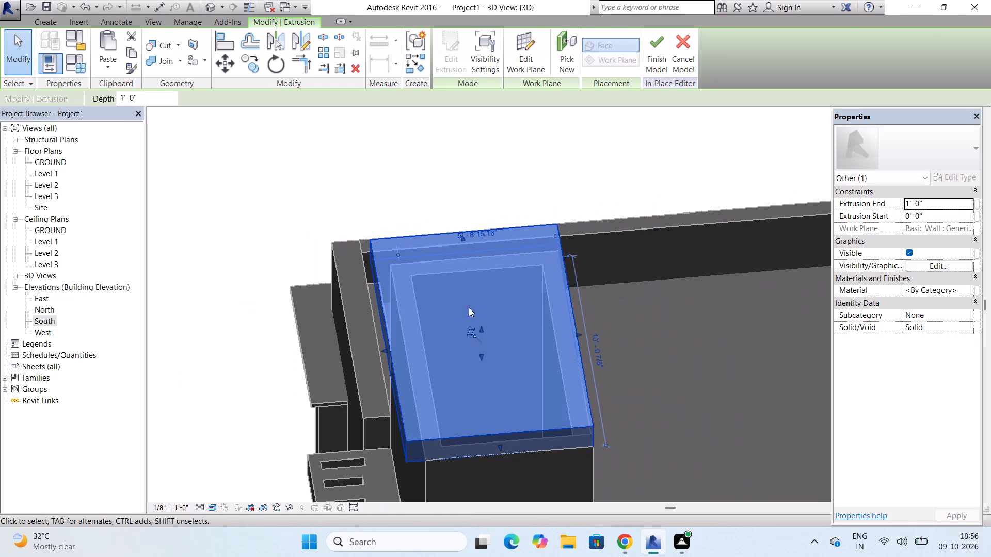
scroll(511, 297, down, 4)
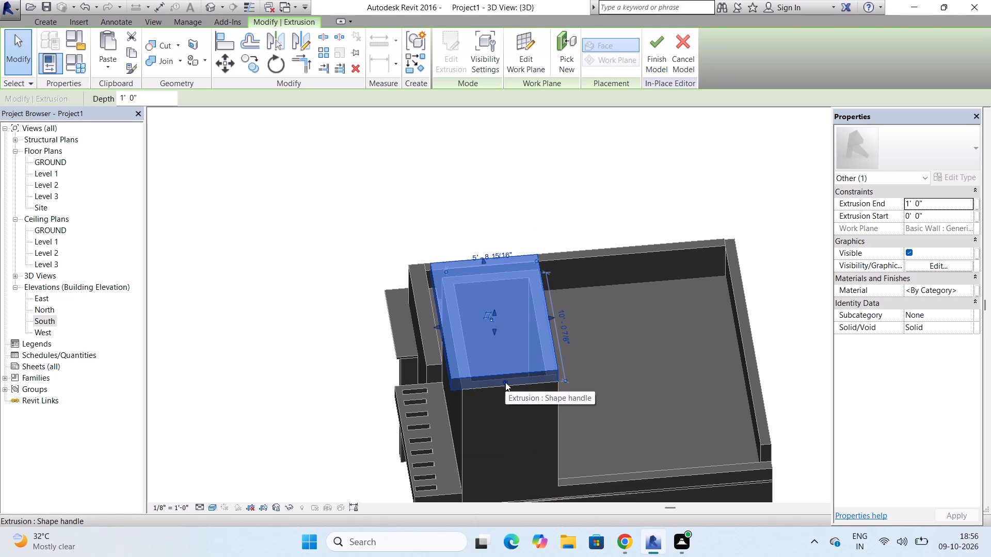
drag(505, 382, 506, 391)
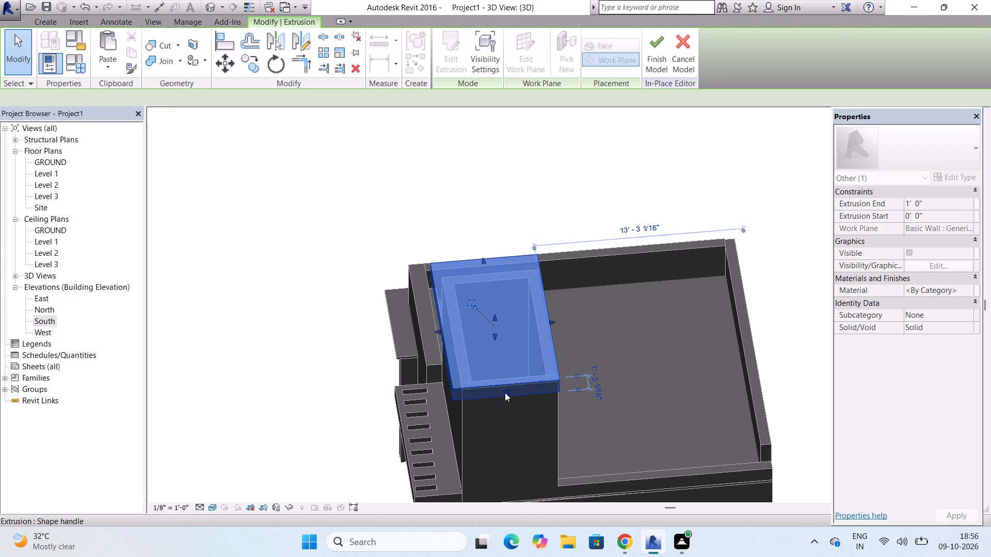
drag(553, 321, 561, 321)
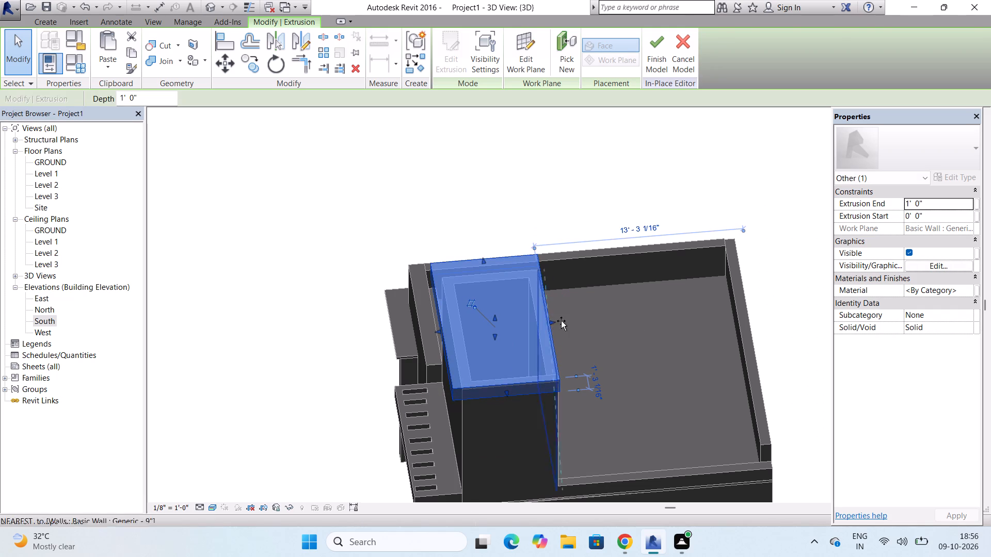
drag(561, 321, 562, 321)
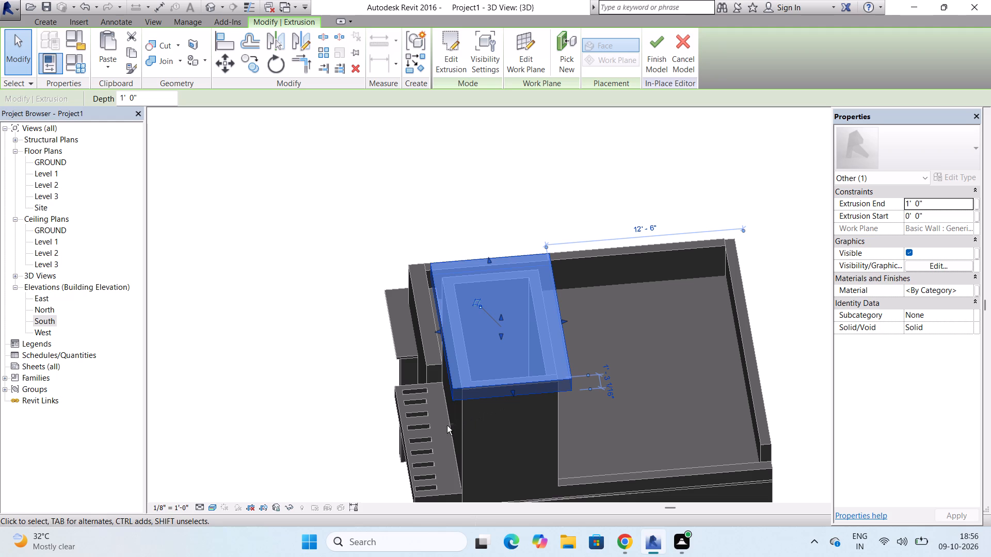
shift+middle_click(461, 422)
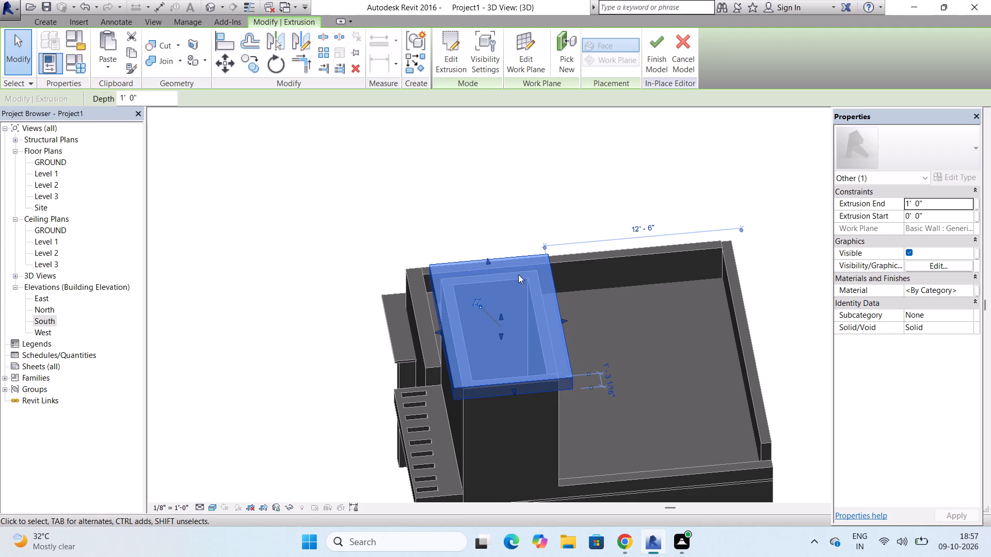
Finish the in-place model of the upper room's roof slab.
scroll(506, 282, down, 3)
shift+middle_drag(404, 481, 425, 435)
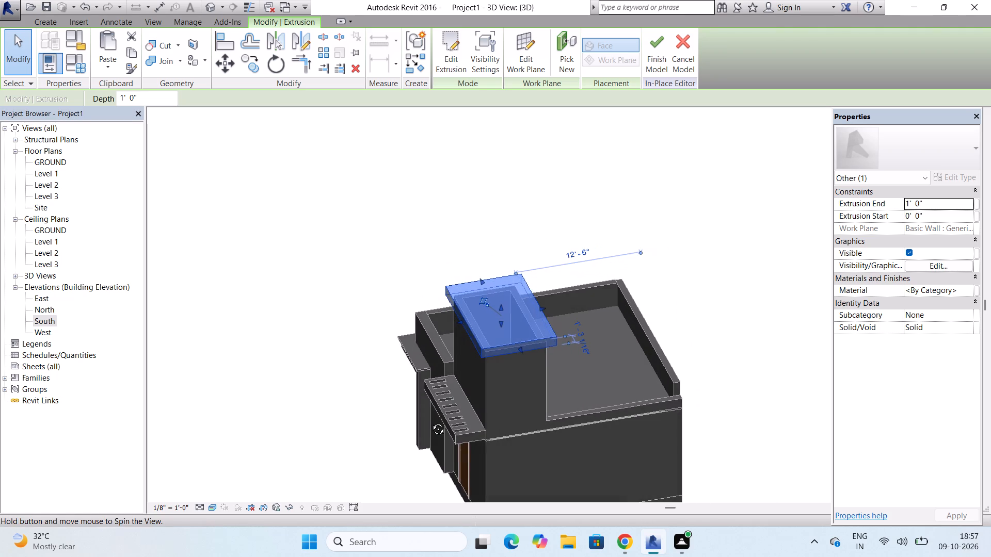
click(657, 69)
Stretch the upper room's roof slab farther outward on the side facing the corner window, increasing its overhang there.
shift+middle_drag(345, 459, 379, 368)
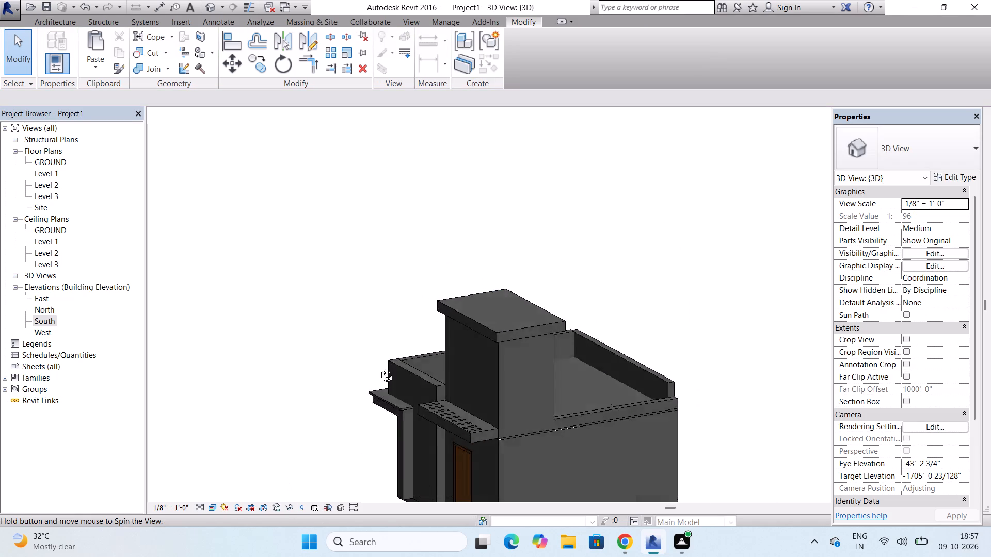
shift+middle_drag(379, 368, 528, 307)
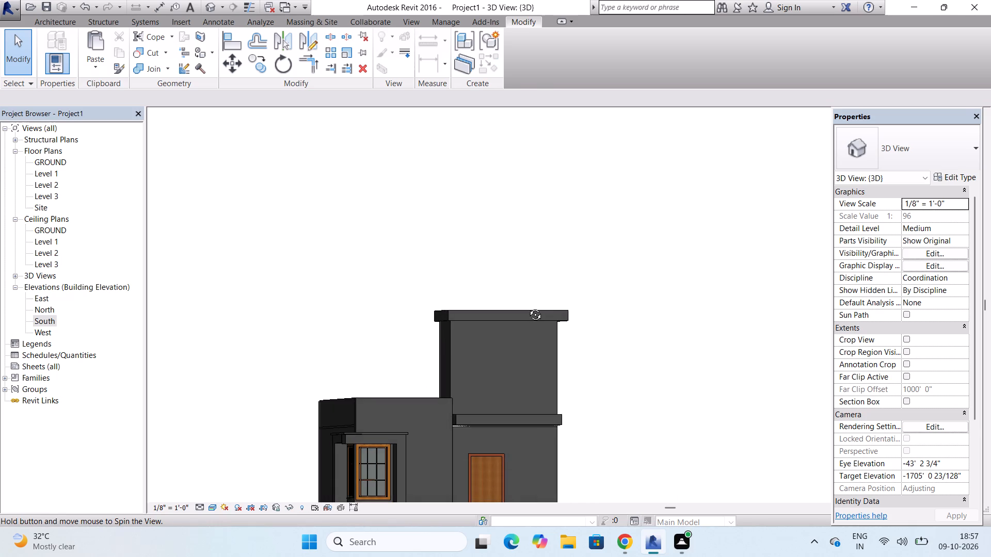
shift+middle_drag(528, 307, 506, 317)
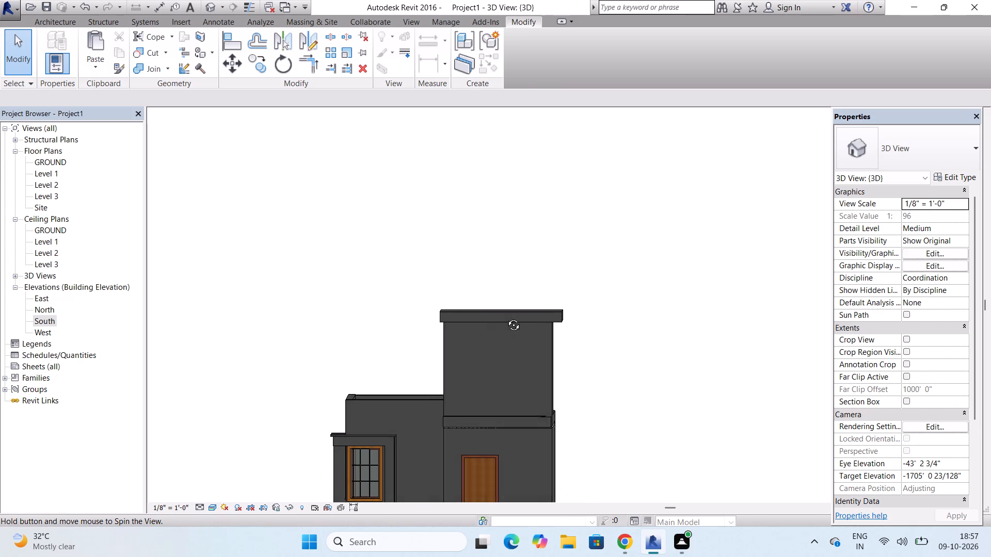
shift+middle_drag(506, 317, 511, 317)
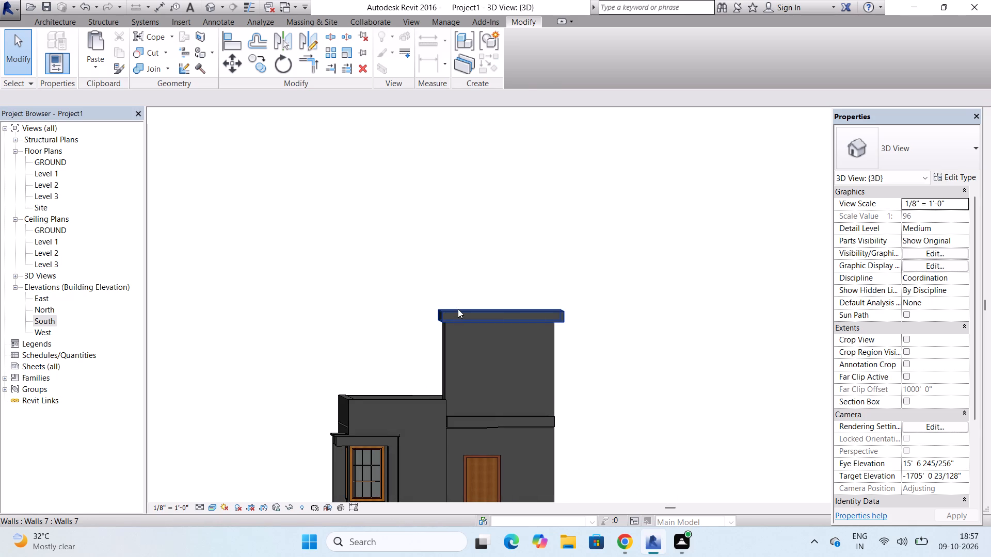
click(458, 309)
drag(436, 314, 431, 314)
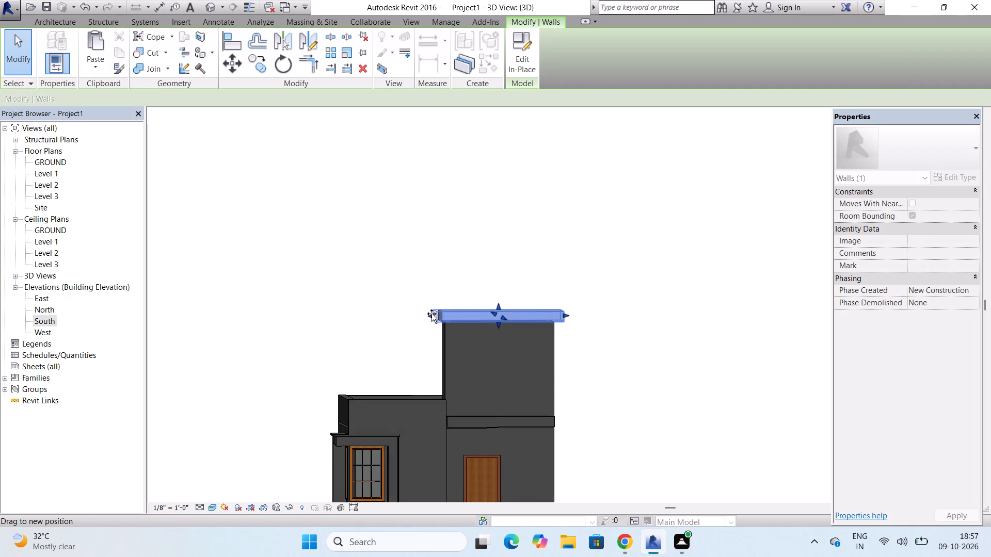
drag(431, 314, 429, 314)
key(Escape)
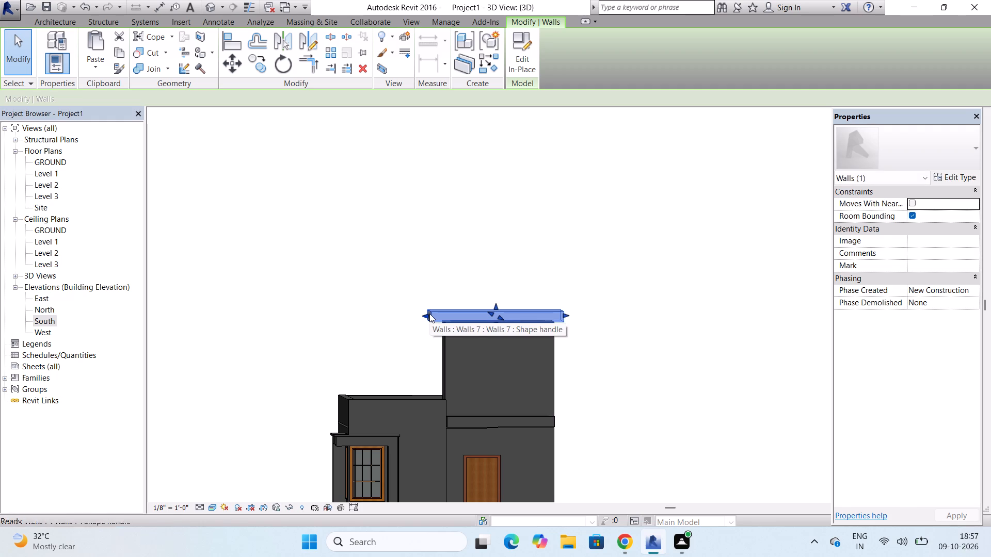
Examine the roof slab's overhang and the building's overall massing from the front and from above.
scroll(610, 291, down, 2)
scroll(580, 350, up, 2)
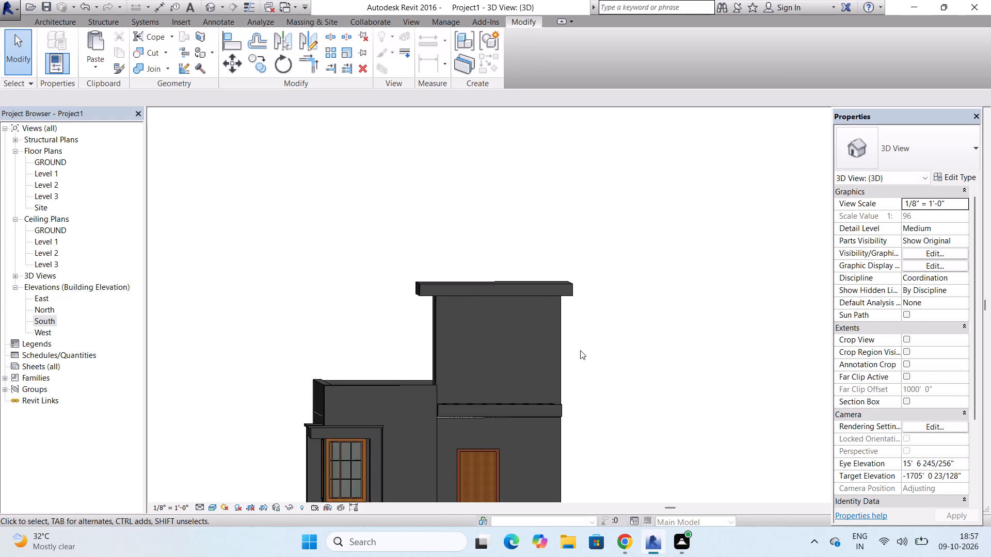
scroll(580, 350, up, 3)
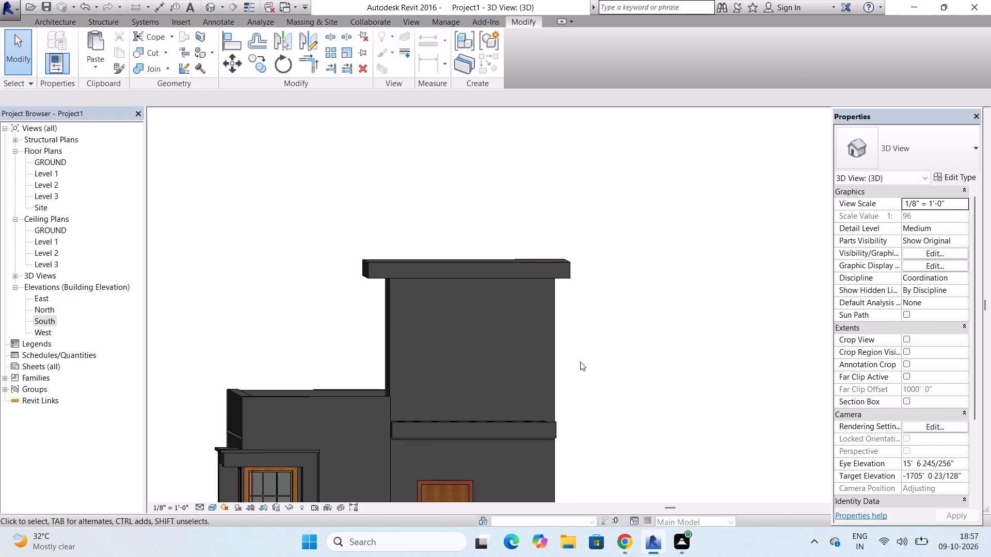
scroll(582, 362, down, 2)
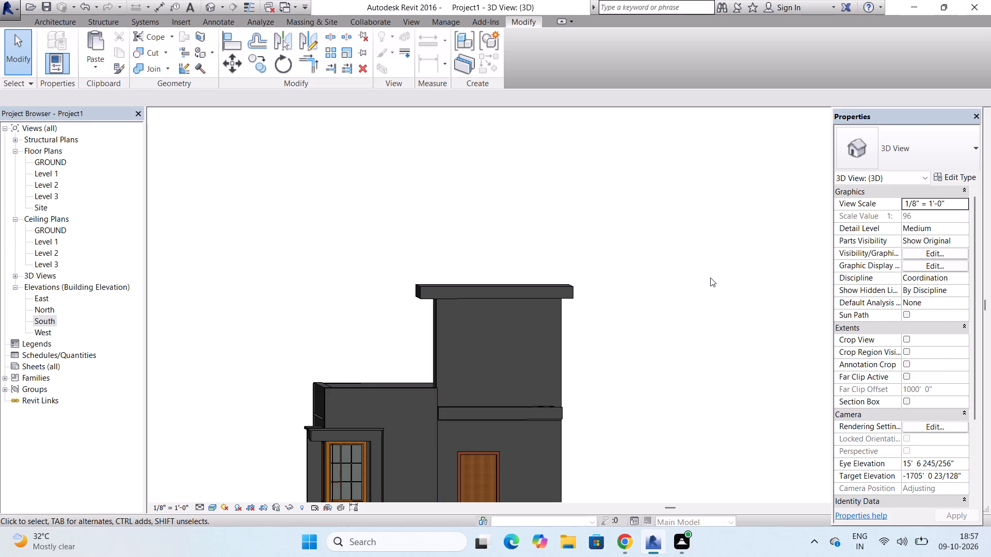
scroll(636, 333, down, 1)
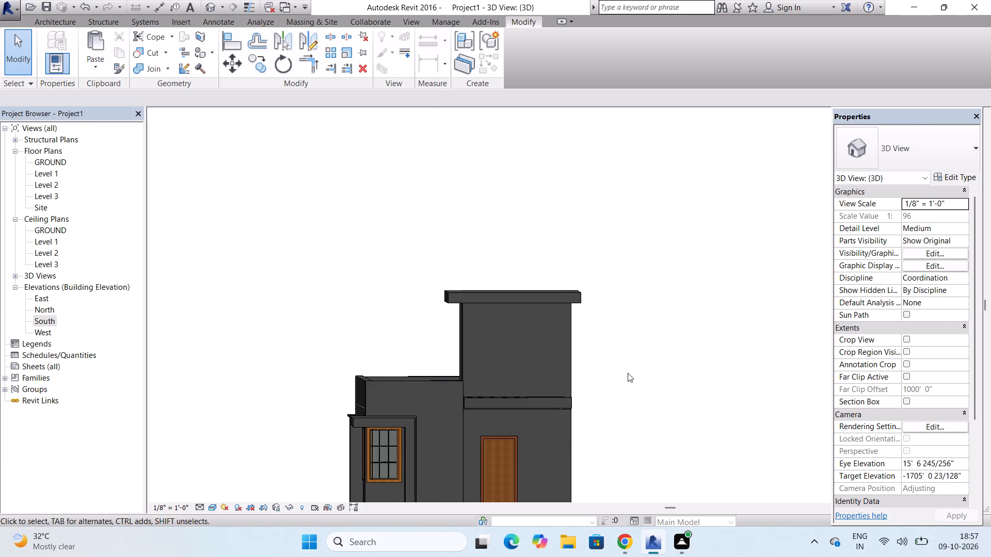
scroll(586, 338, down, 1)
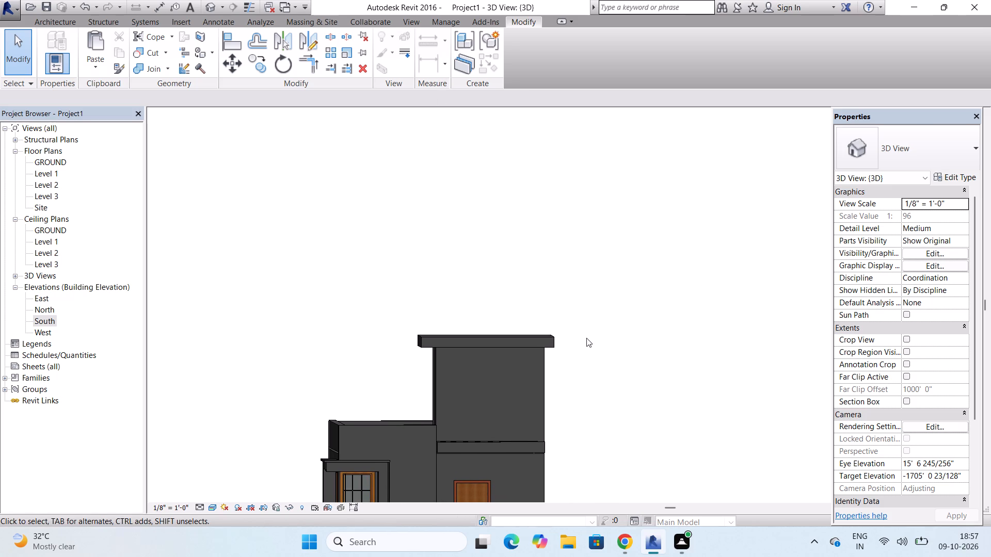
scroll(586, 338, down, 2)
shift+middle_drag(598, 404, 575, 428)
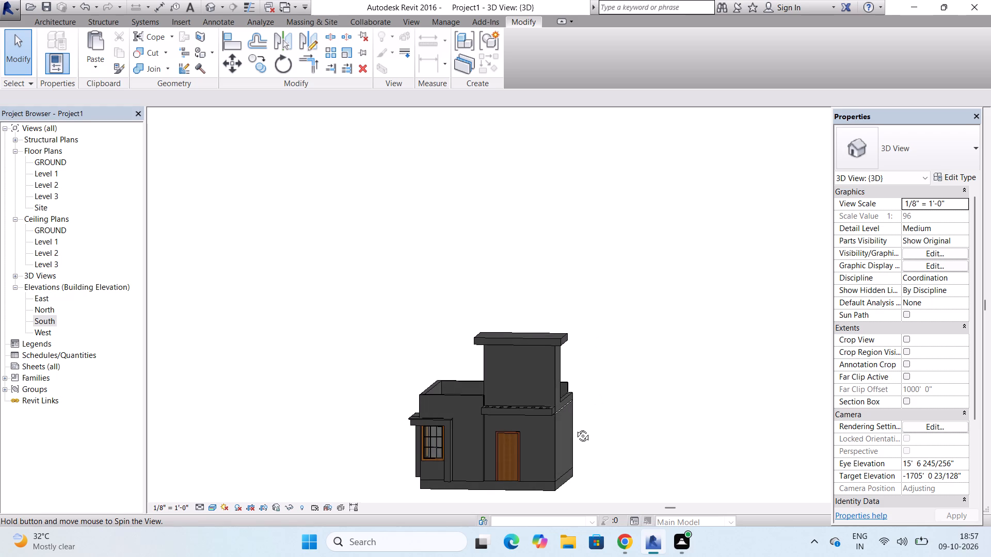
shift+middle_drag(575, 428, 520, 446)
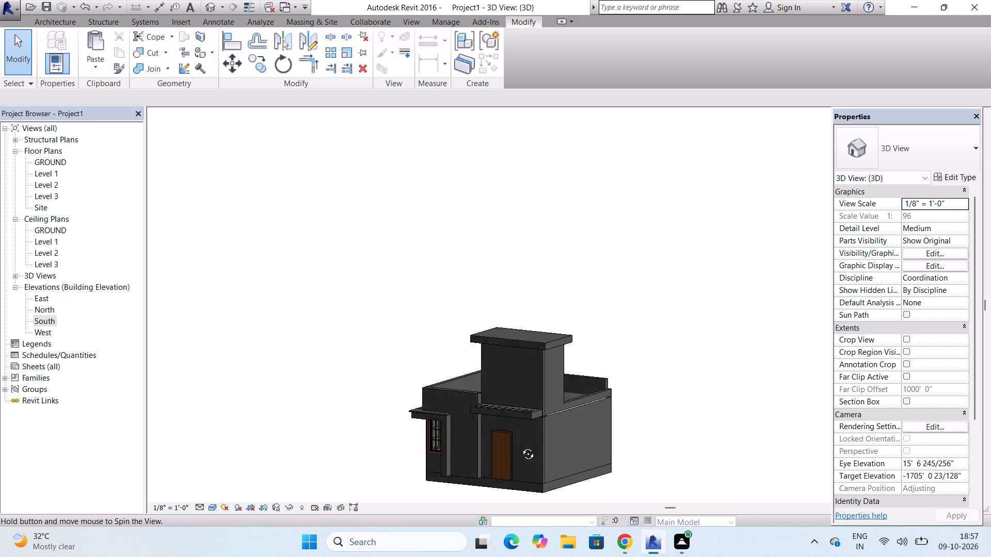
shift+middle_drag(520, 446, 477, 556)
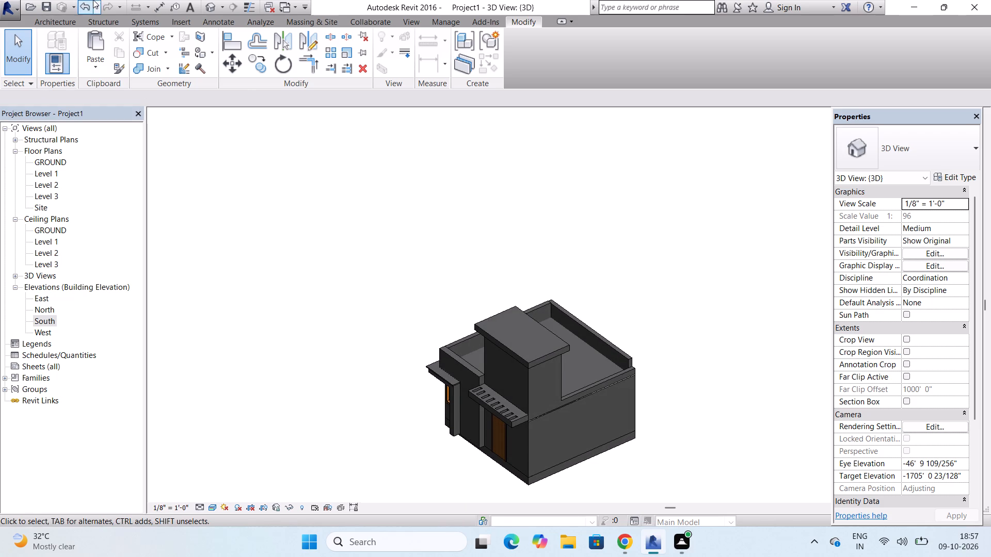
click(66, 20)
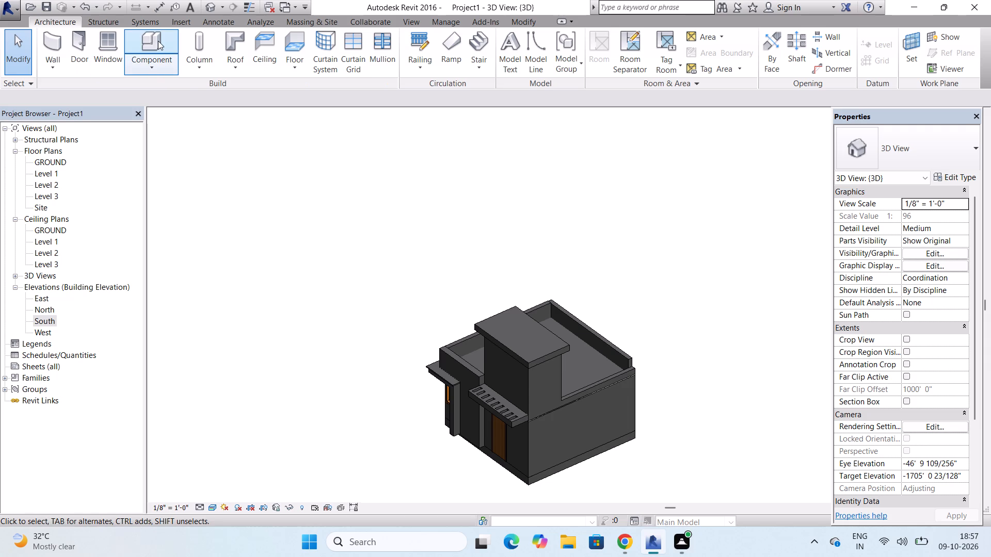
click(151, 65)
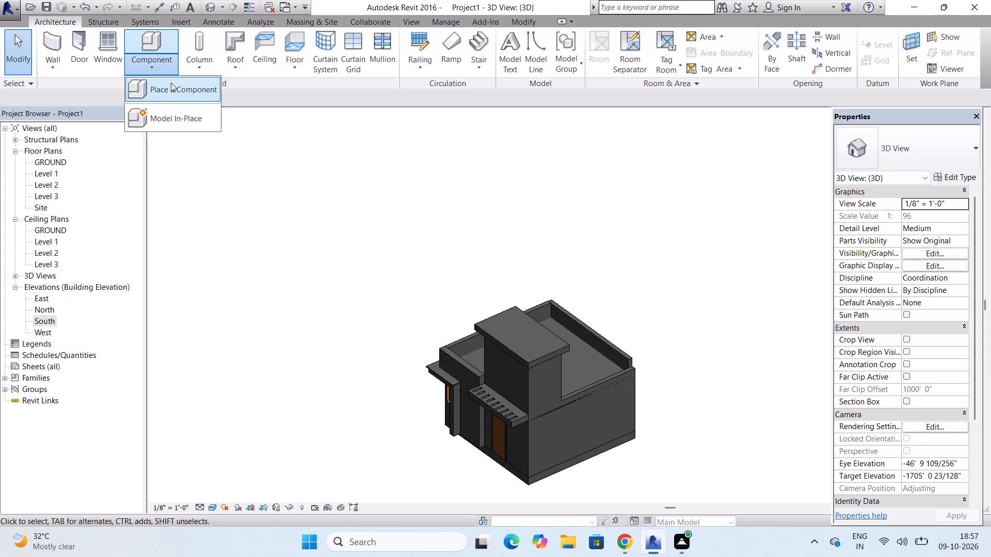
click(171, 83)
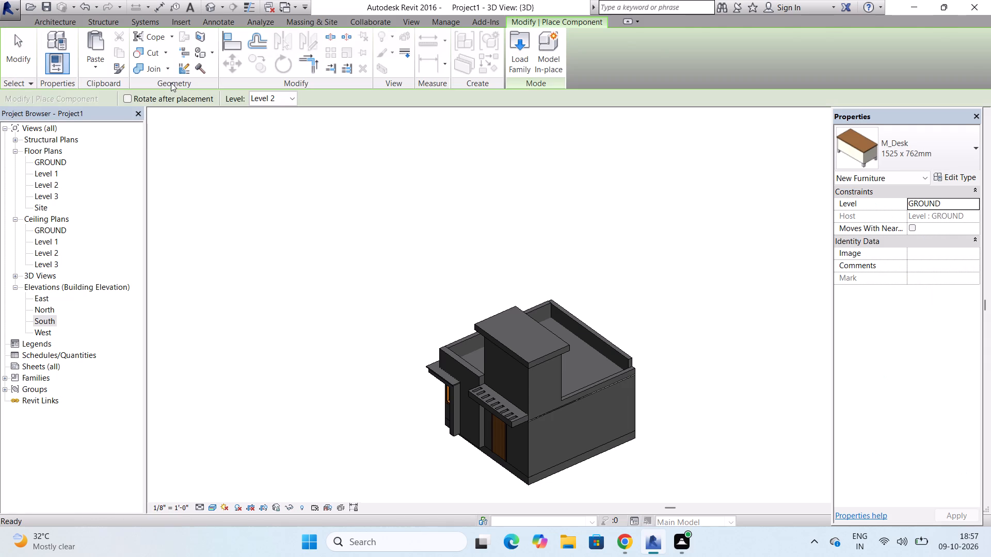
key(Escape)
Start a new in-place model in the Walls category with the suggested name.
click(145, 58)
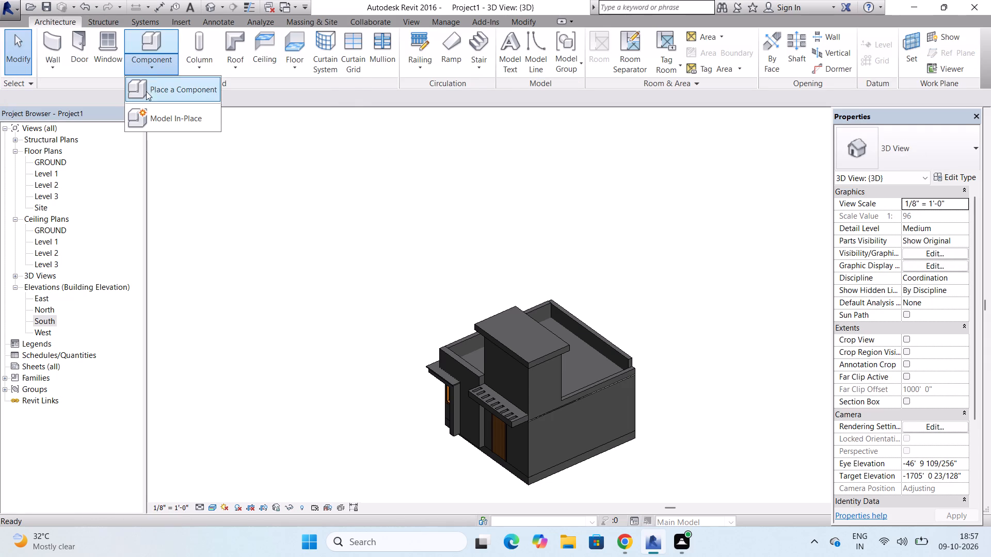
click(150, 112)
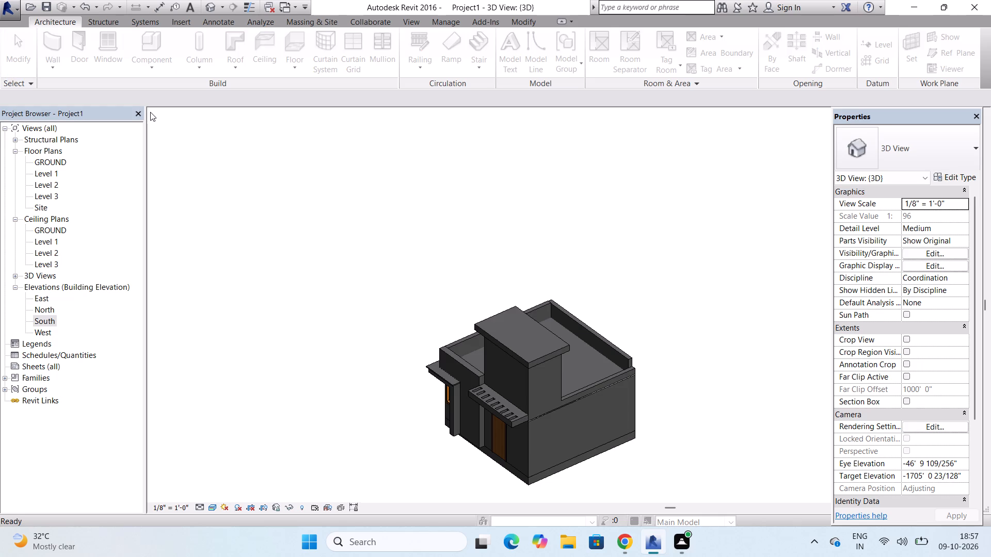
scroll(492, 213, down, 16)
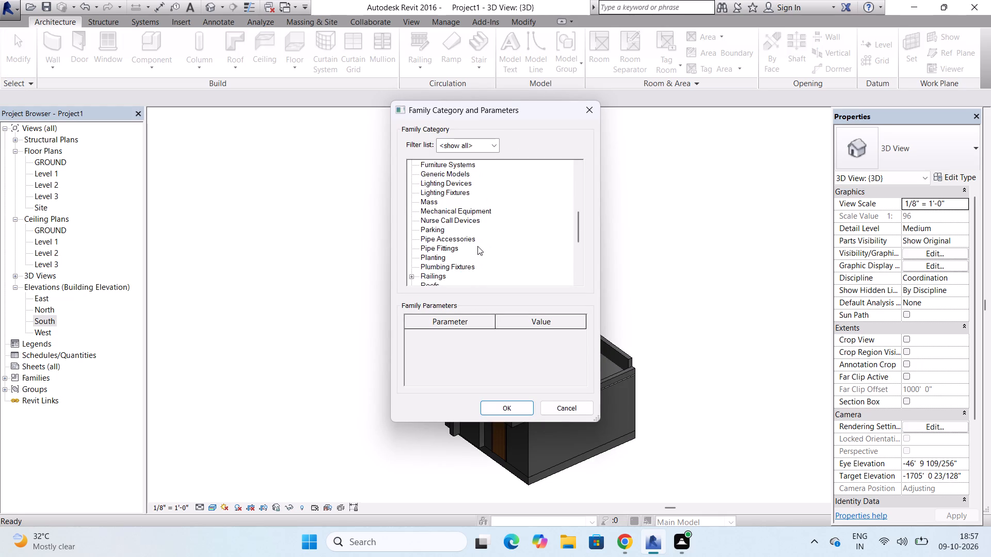
scroll(477, 246, down, 18)
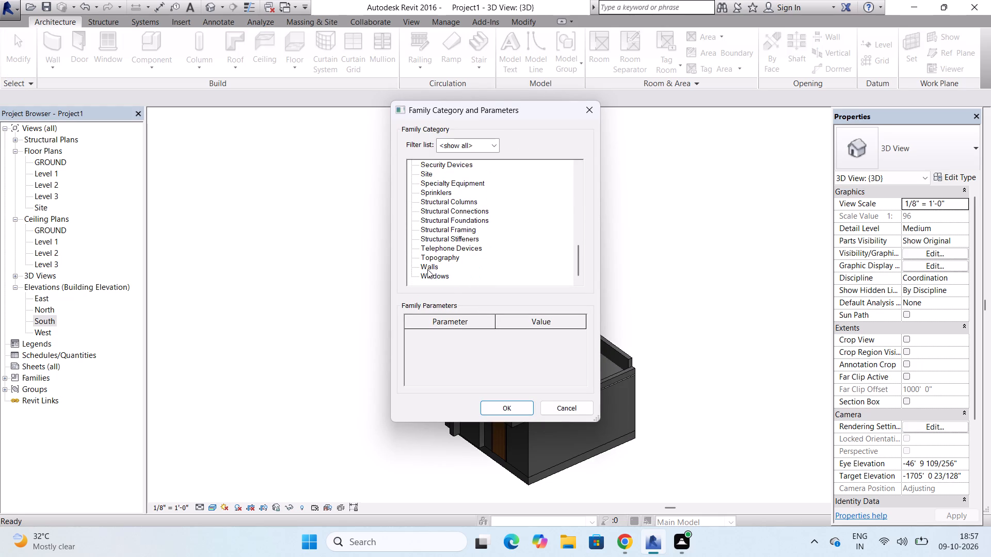
click(429, 268)
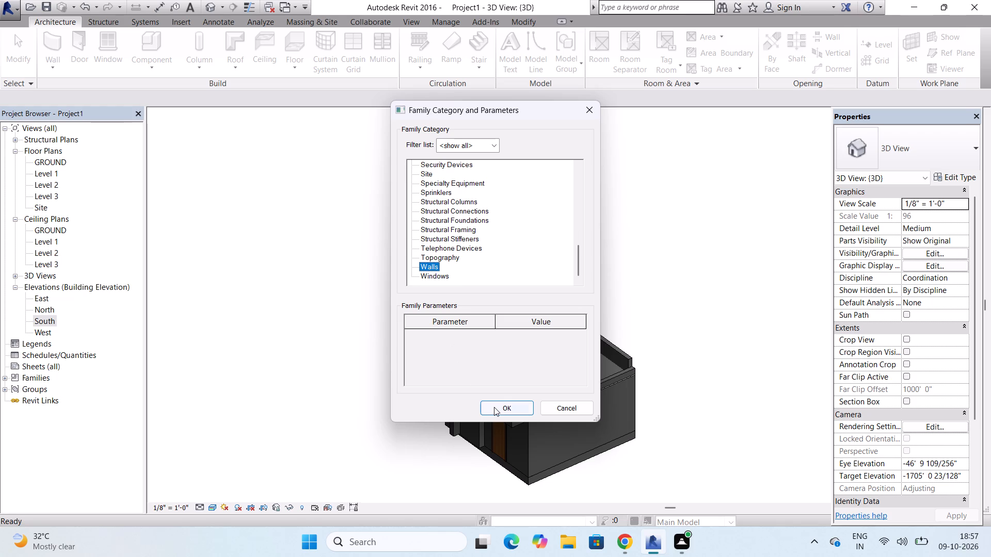
click(494, 407)
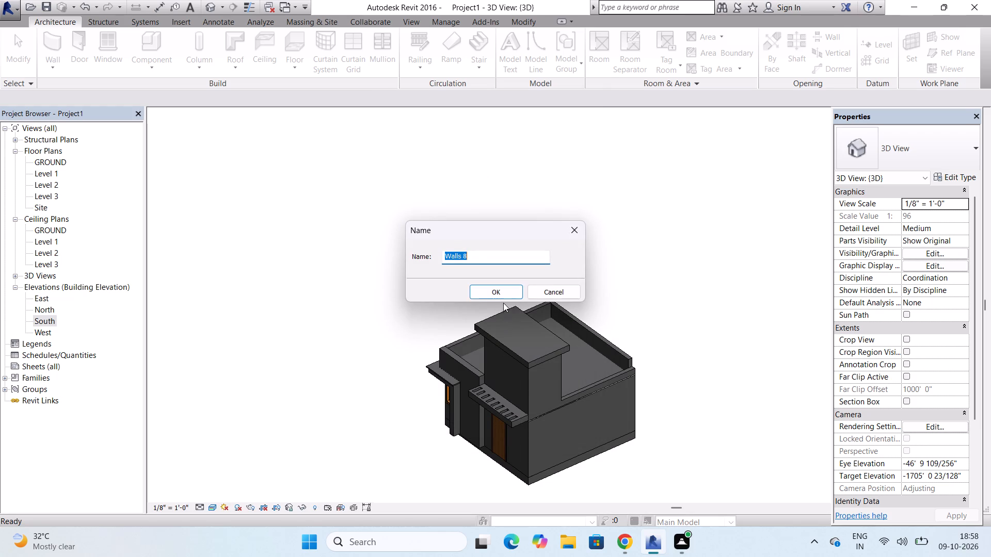
click(505, 289)
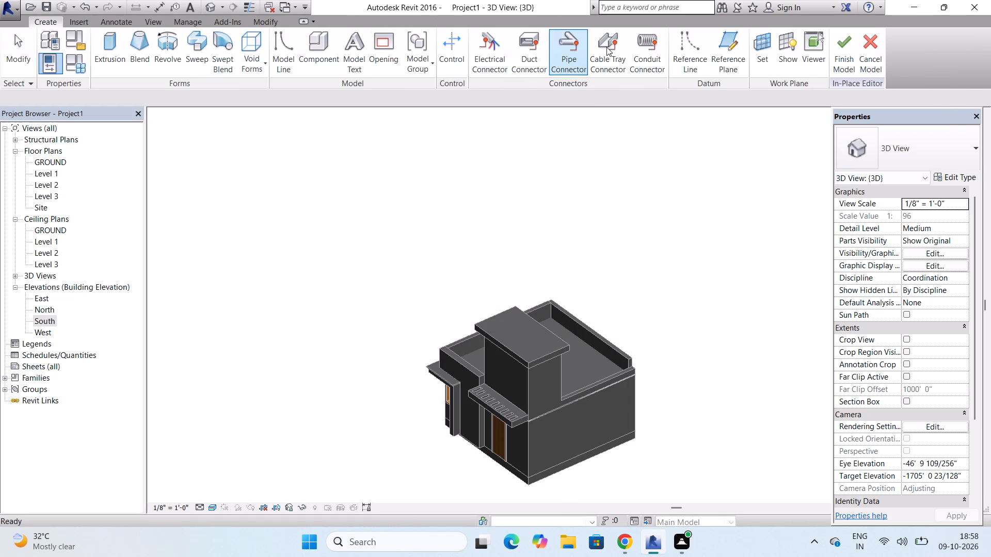
Set the work plane by picking the top face of the front parapet above the corner window.
click(761, 65)
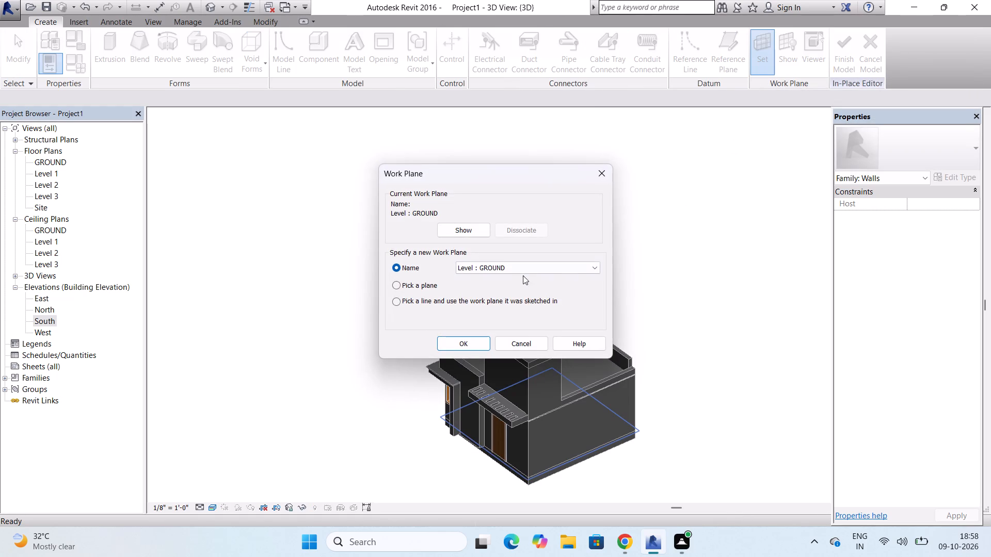
click(393, 285)
click(463, 340)
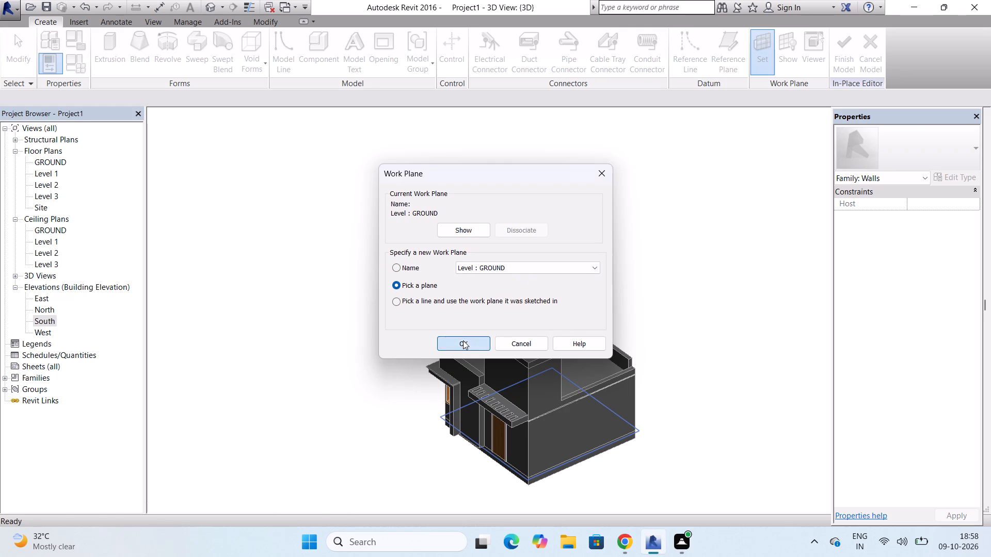
scroll(458, 349, up, 15)
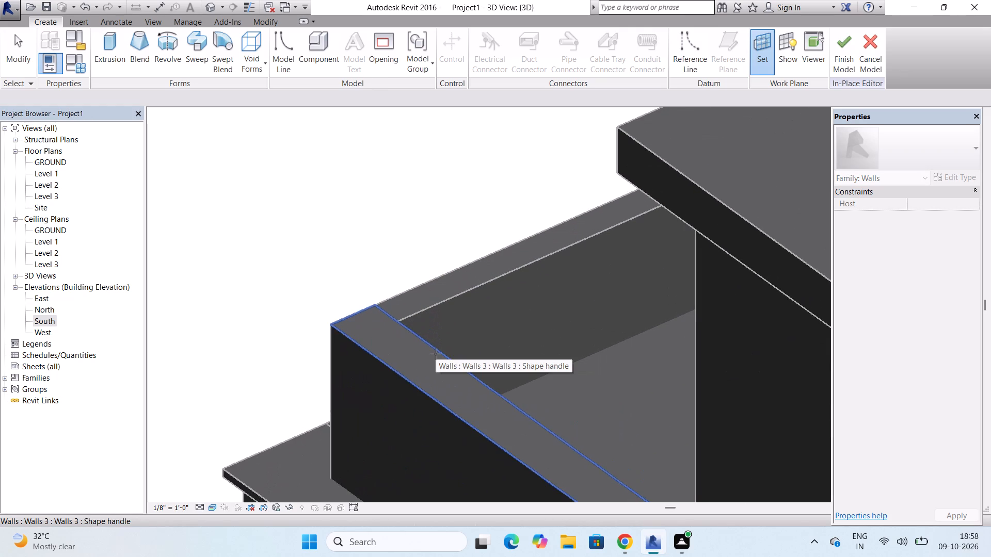
click(436, 354)
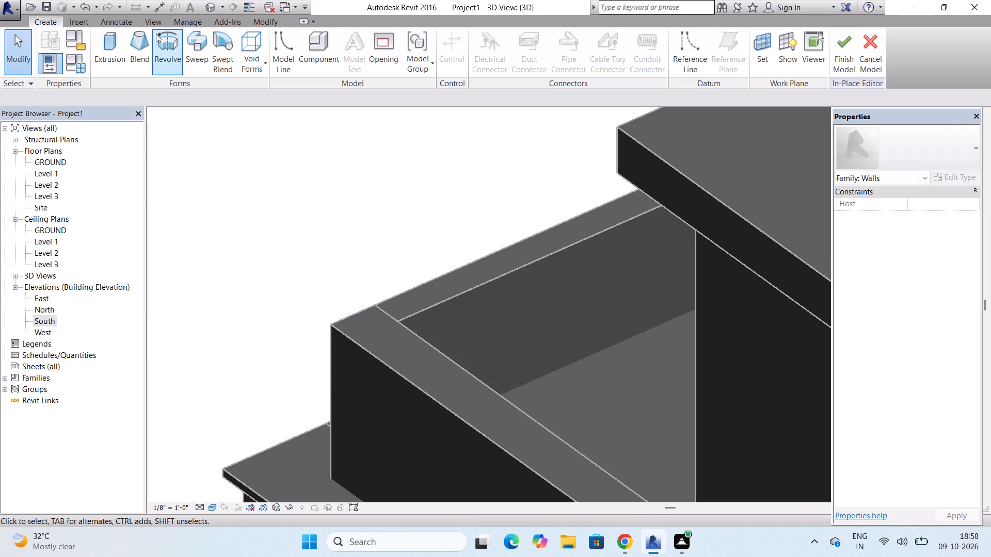
Extrude a rectangle covering the full top face of the front parapet, 1'-0" deep, as a solid cap.
click(118, 44)
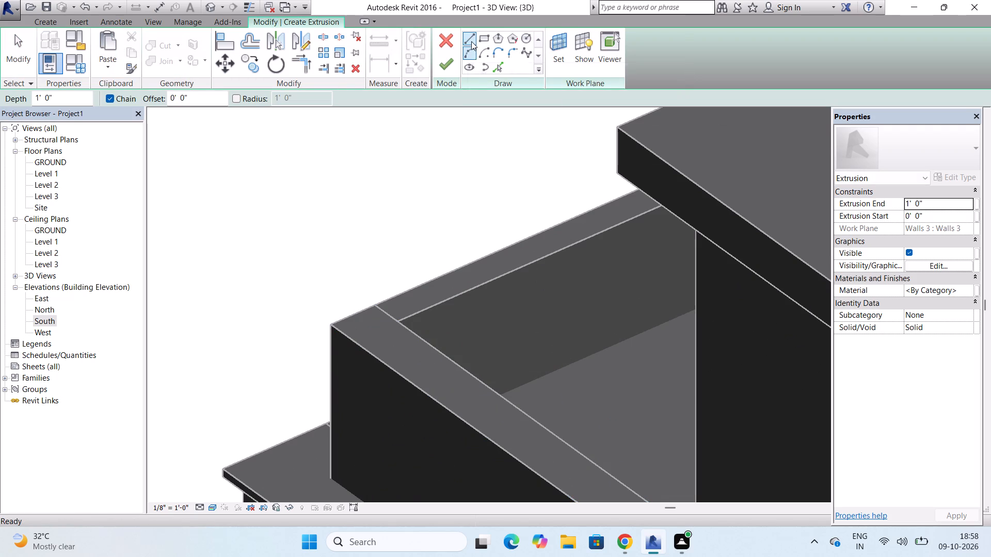
click(480, 39)
scroll(418, 189, down, 3)
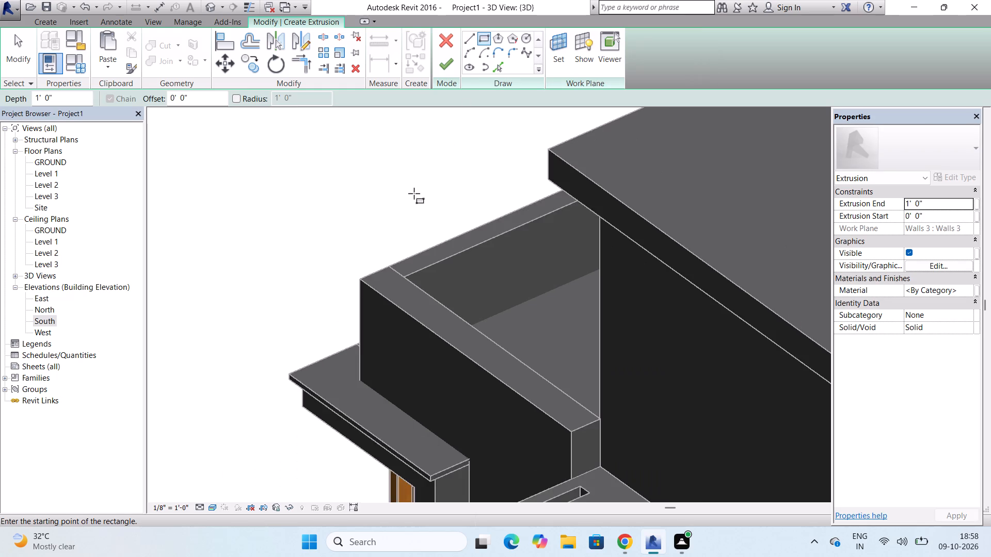
scroll(410, 198, down, 3)
scroll(391, 232, up, 5)
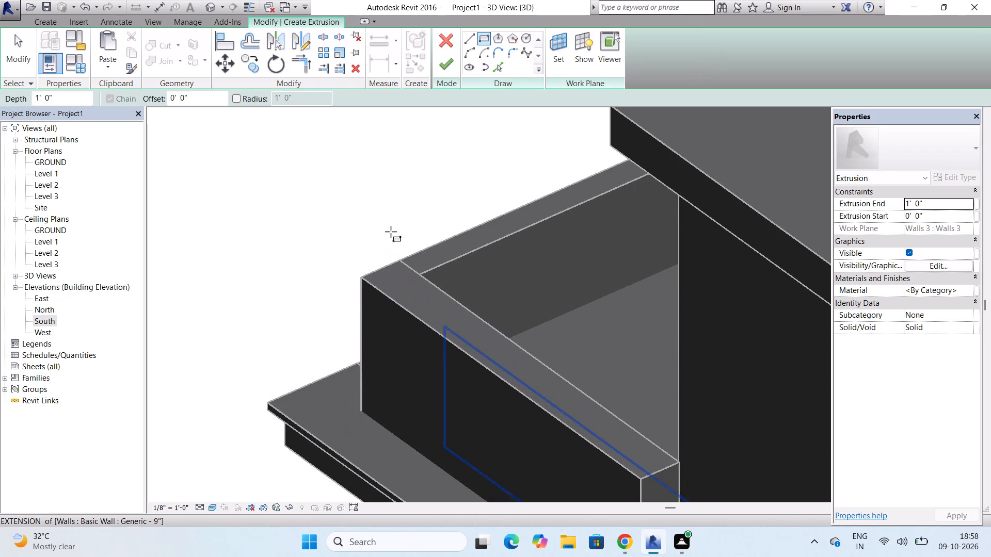
click(399, 263)
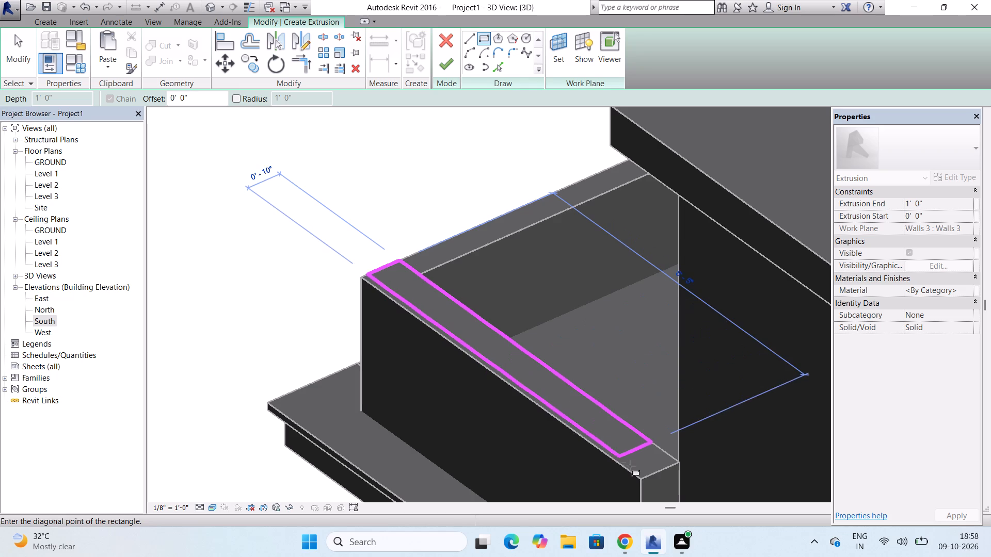
click(640, 475)
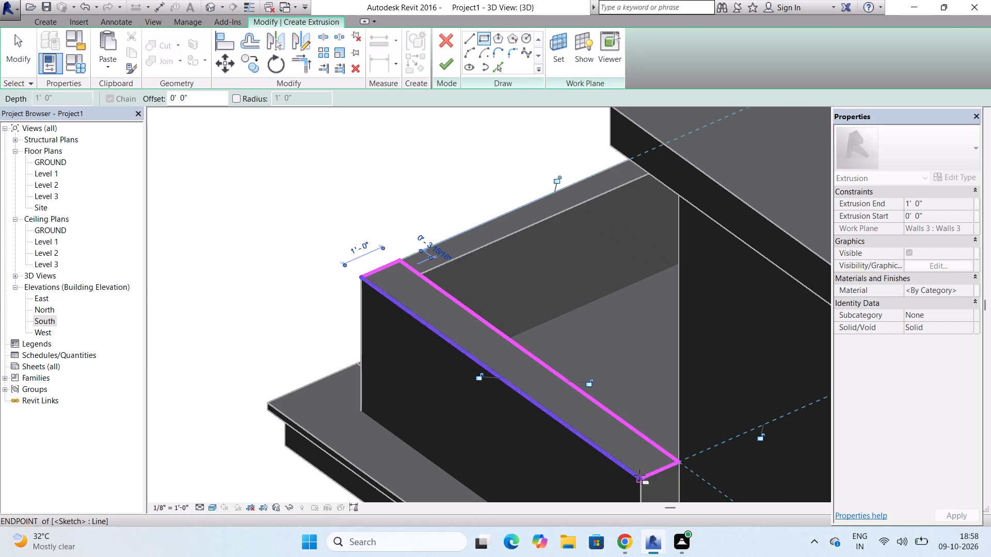
click(454, 69)
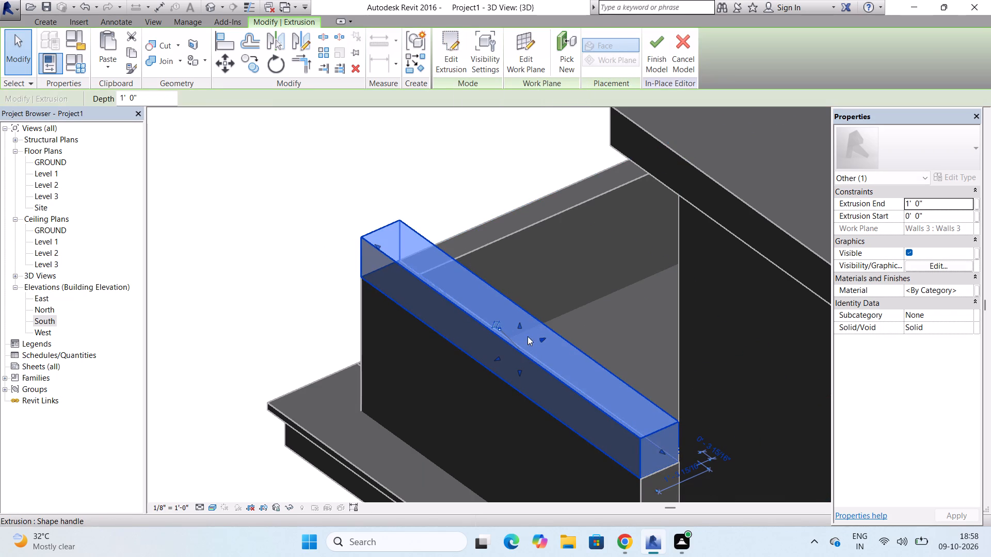
Lower the cap's top face to thin the extrusion to about 2 1/4".
drag(519, 323, 514, 350)
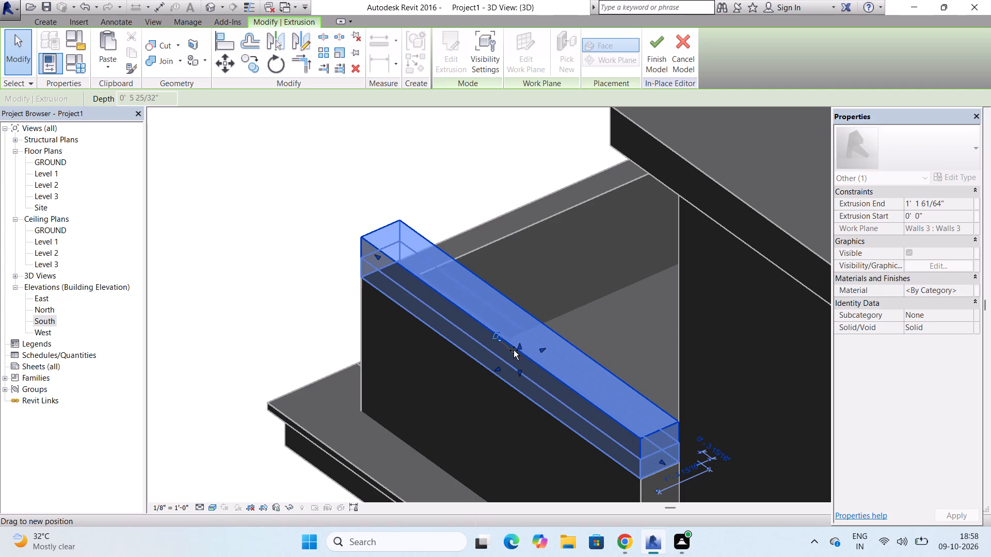
drag(514, 350, 509, 359)
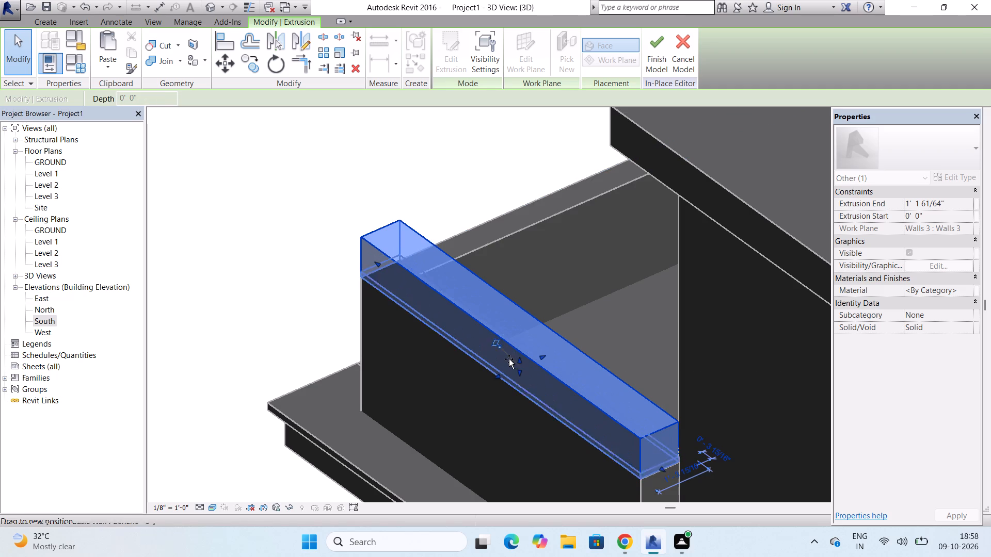
drag(509, 359, 508, 358)
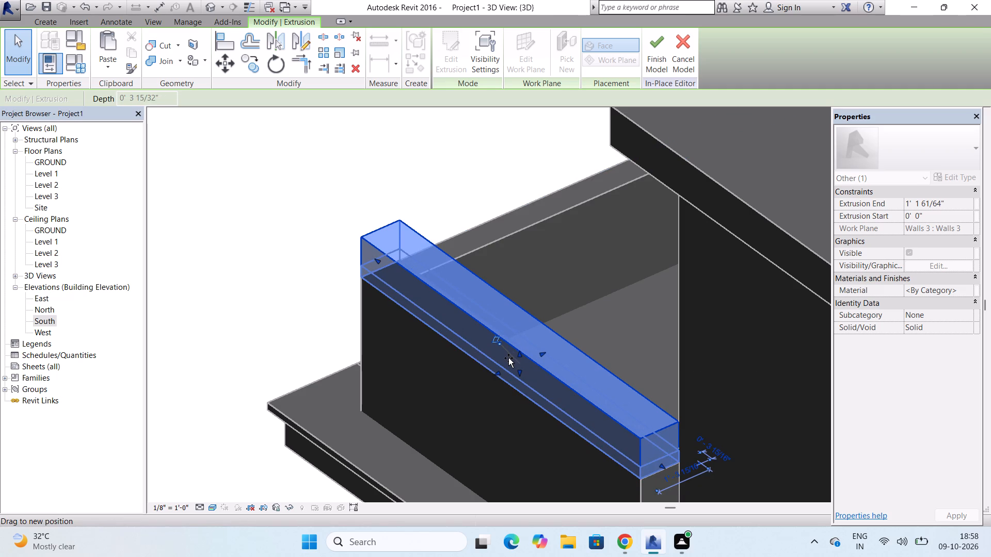
drag(508, 358, 508, 359)
drag(508, 359, 506, 362)
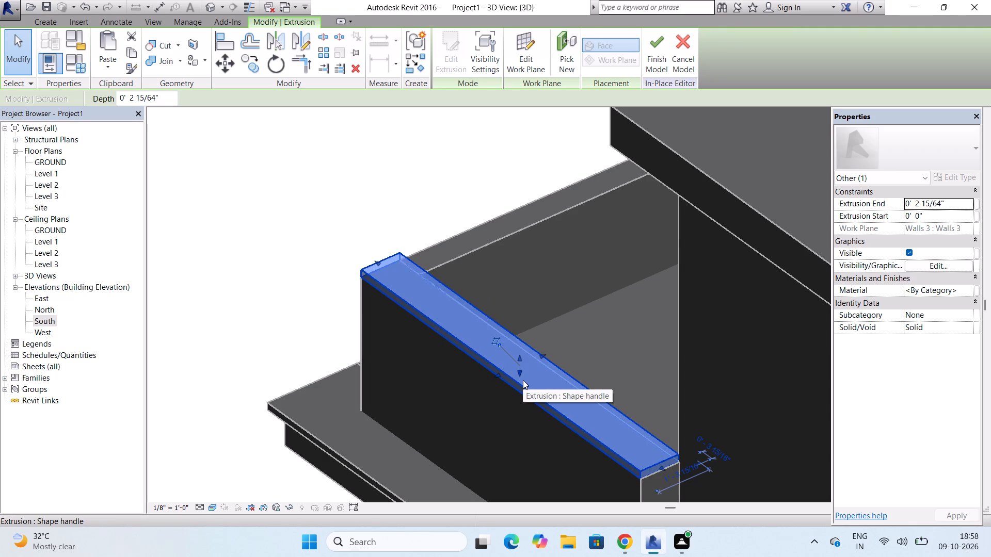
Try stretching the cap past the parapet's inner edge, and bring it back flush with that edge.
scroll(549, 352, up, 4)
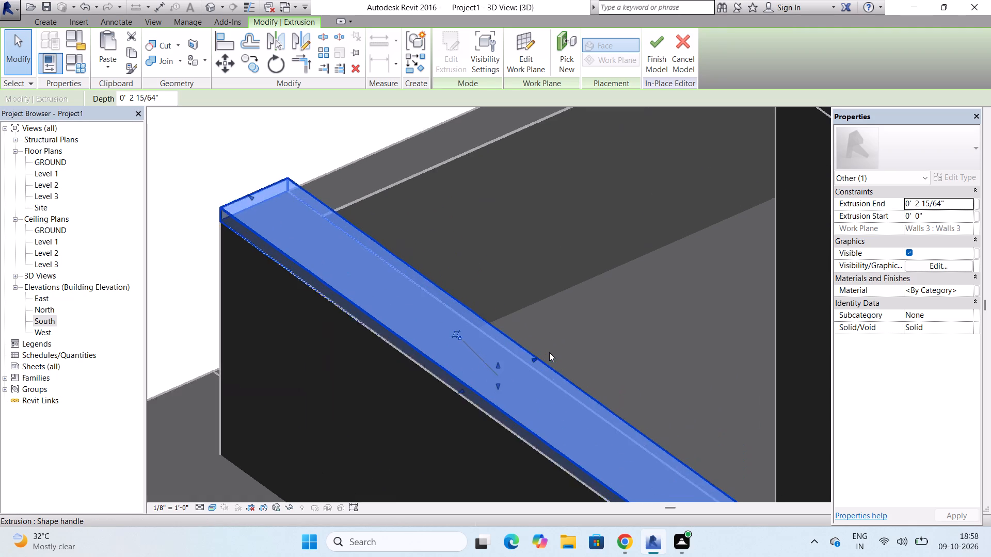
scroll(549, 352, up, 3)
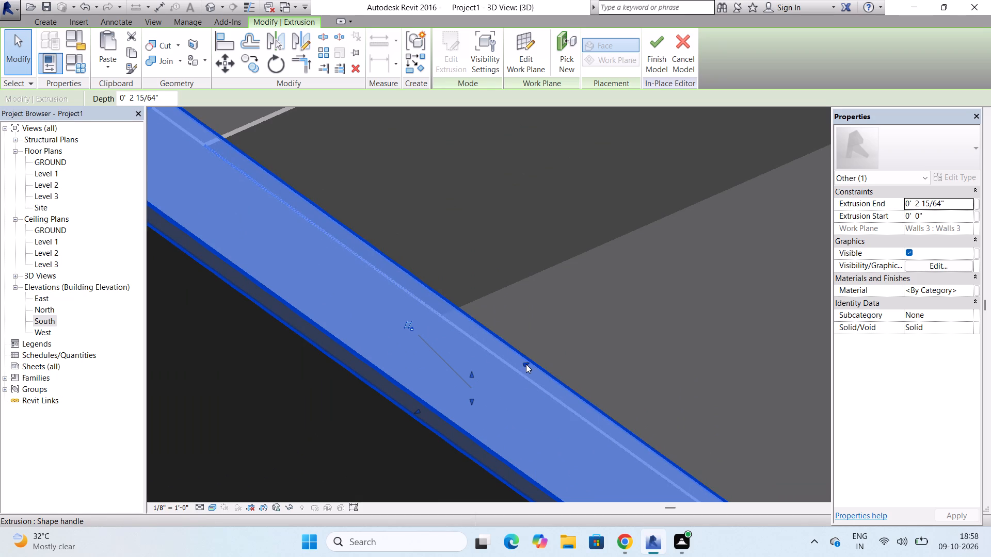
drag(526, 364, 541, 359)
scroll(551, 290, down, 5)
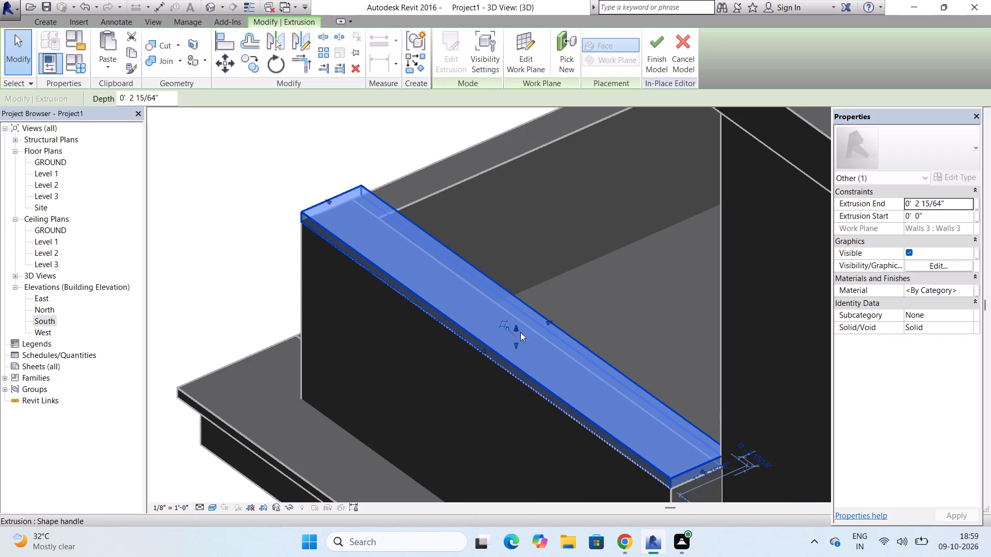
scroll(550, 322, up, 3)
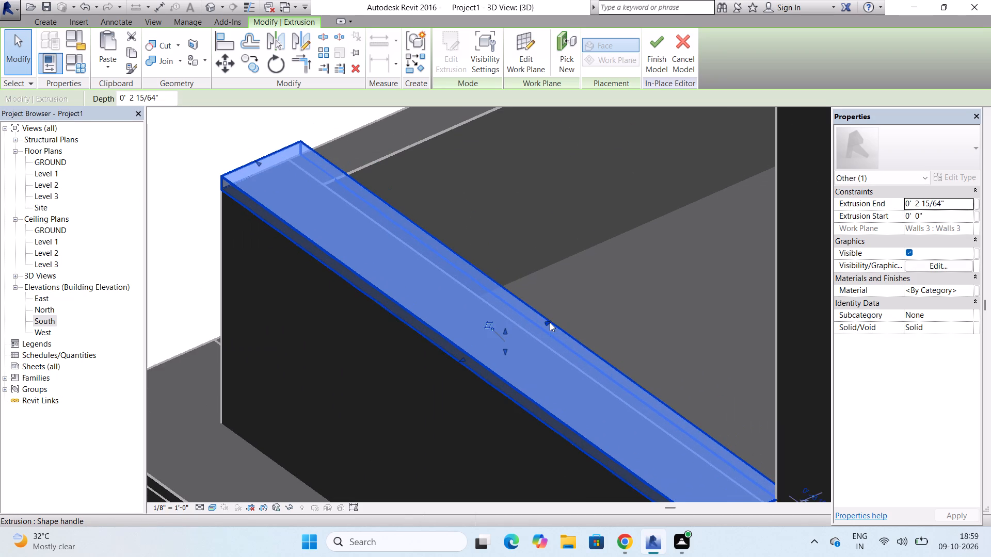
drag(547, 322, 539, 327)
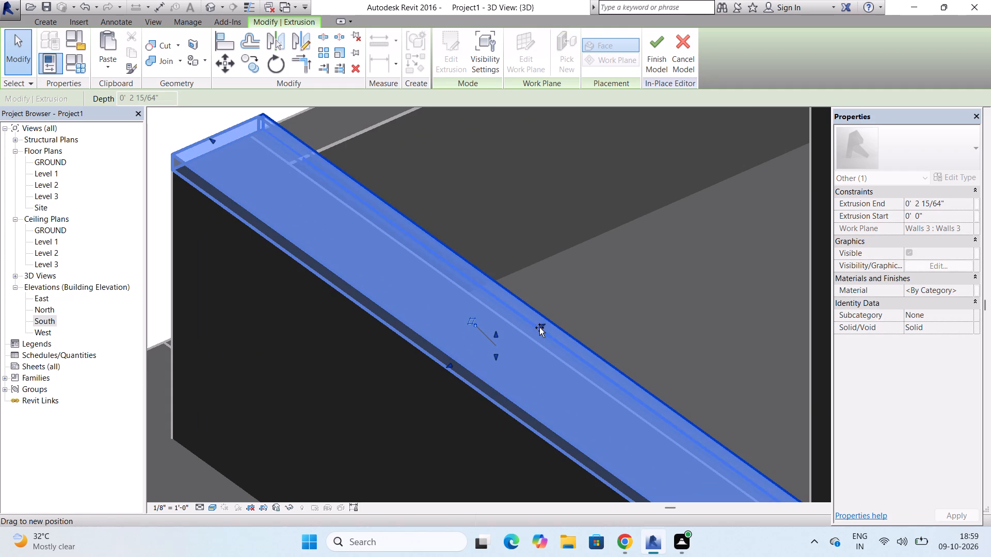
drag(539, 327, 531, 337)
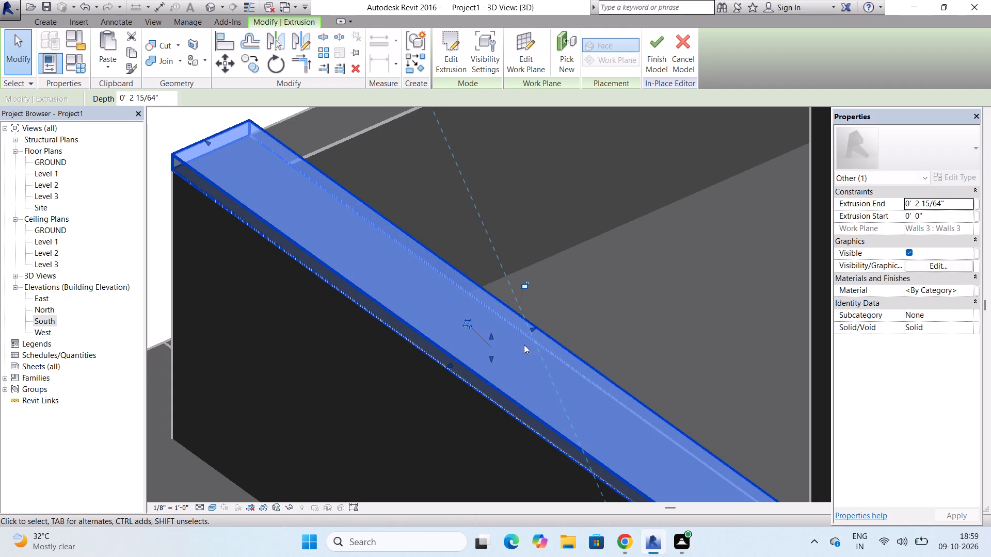
Stretch the cap's front face outward so it overhangs the parapet's outer face, and finish the in-place model.
drag(448, 363, 436, 393)
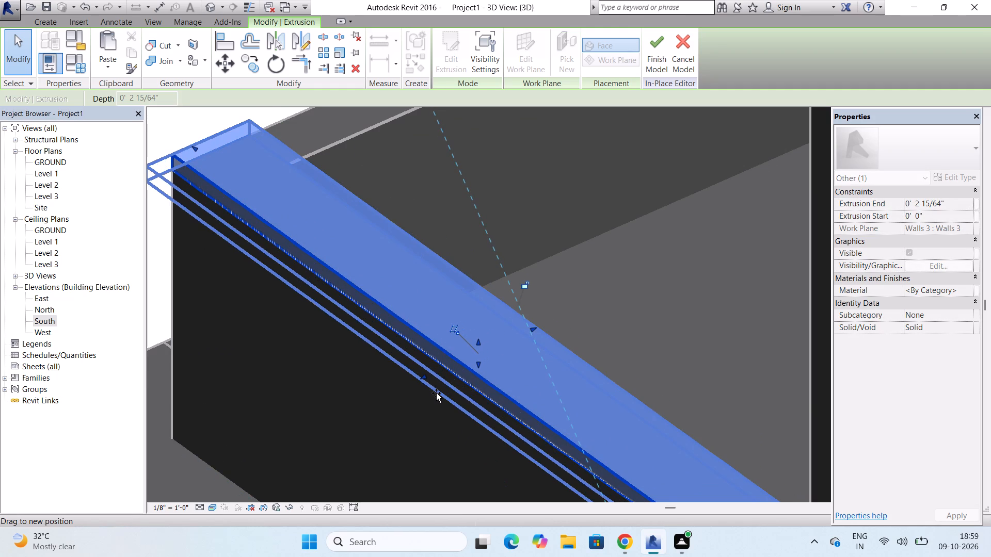
drag(436, 393, 427, 398)
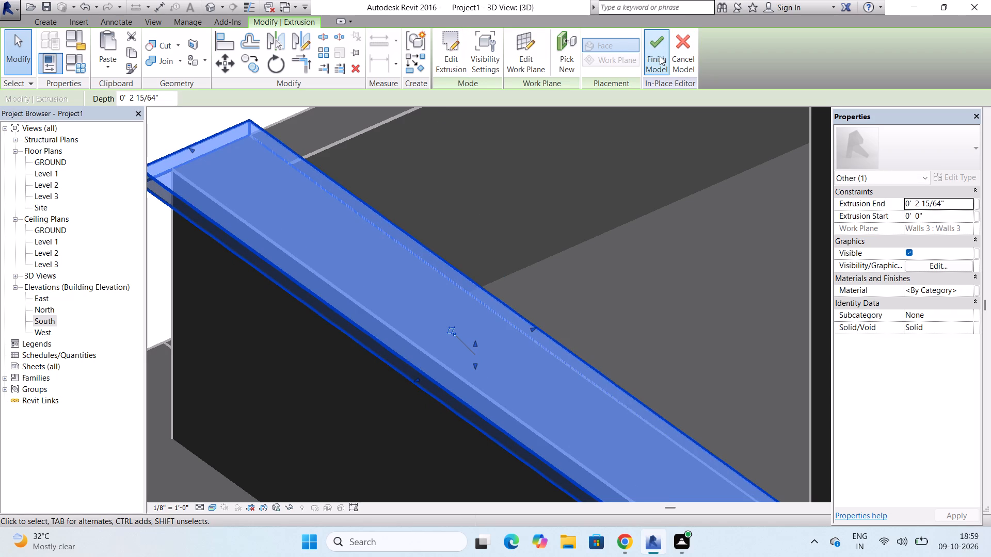
click(660, 56)
Examine the front parapet cap and the whole building's massing from the front.
scroll(435, 176, down, 4)
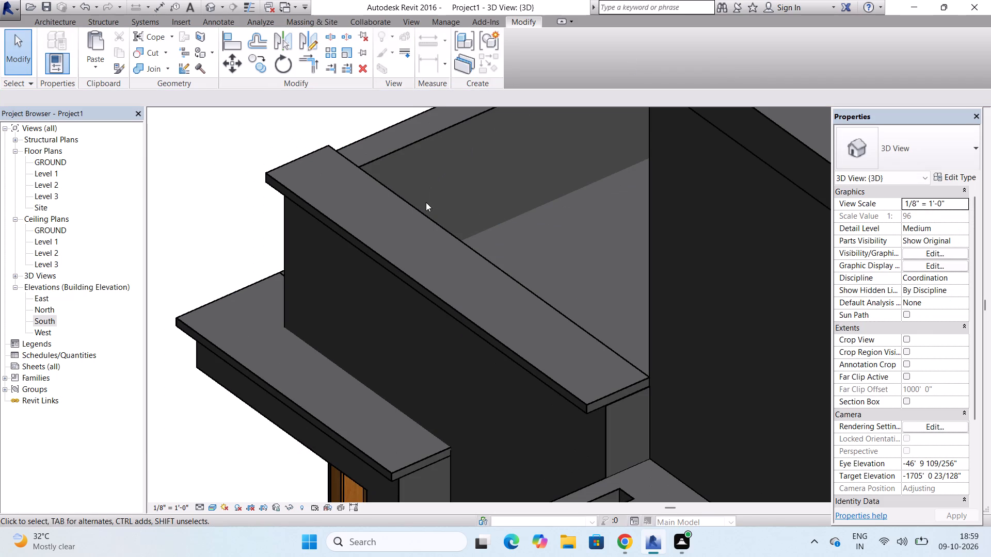
scroll(426, 202, down, 2)
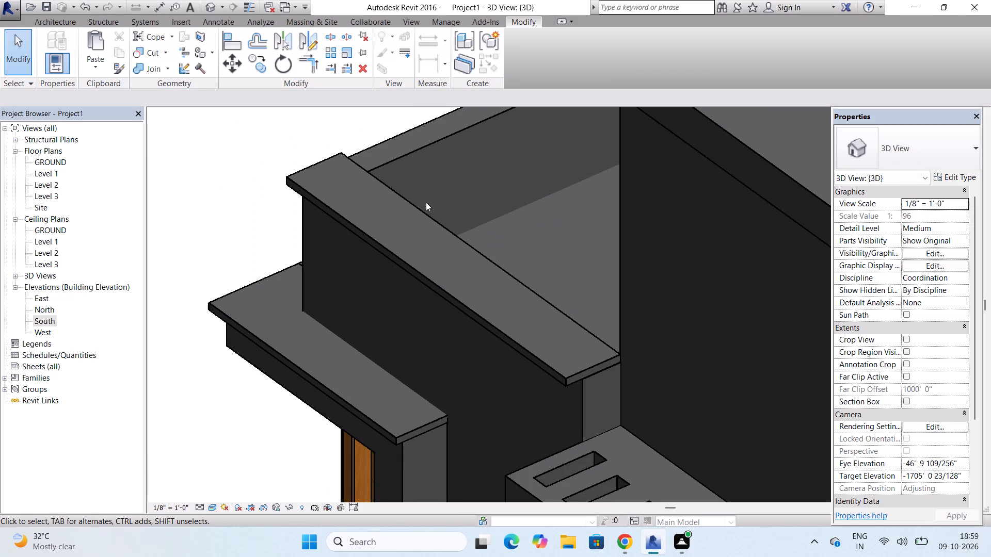
shift+middle_drag(429, 355, 493, 269)
scroll(450, 261, down, 3)
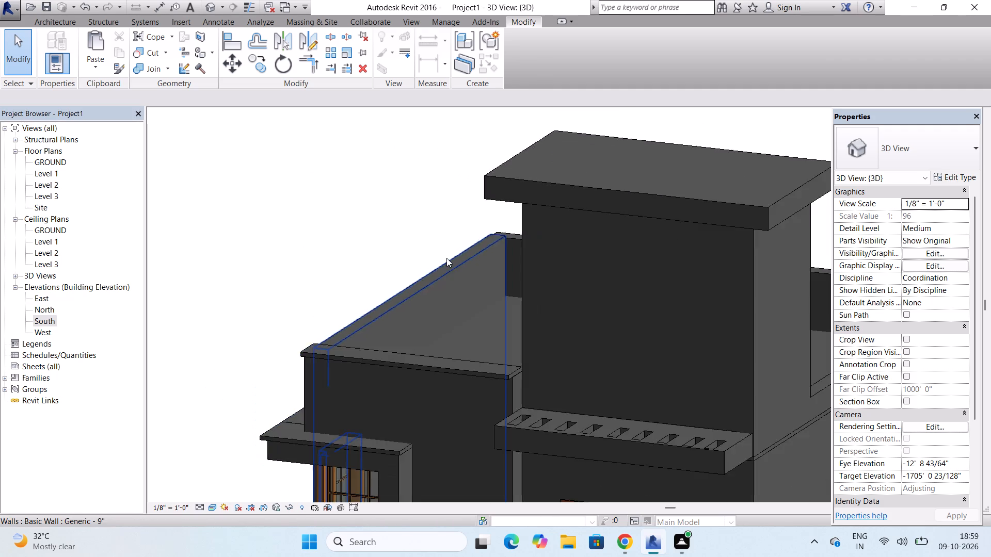
scroll(446, 258, down, 10)
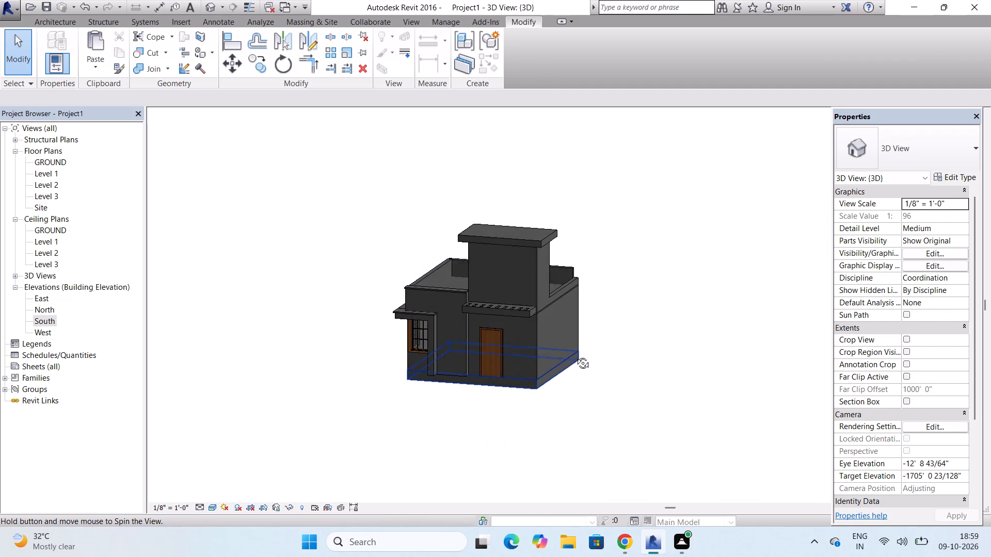
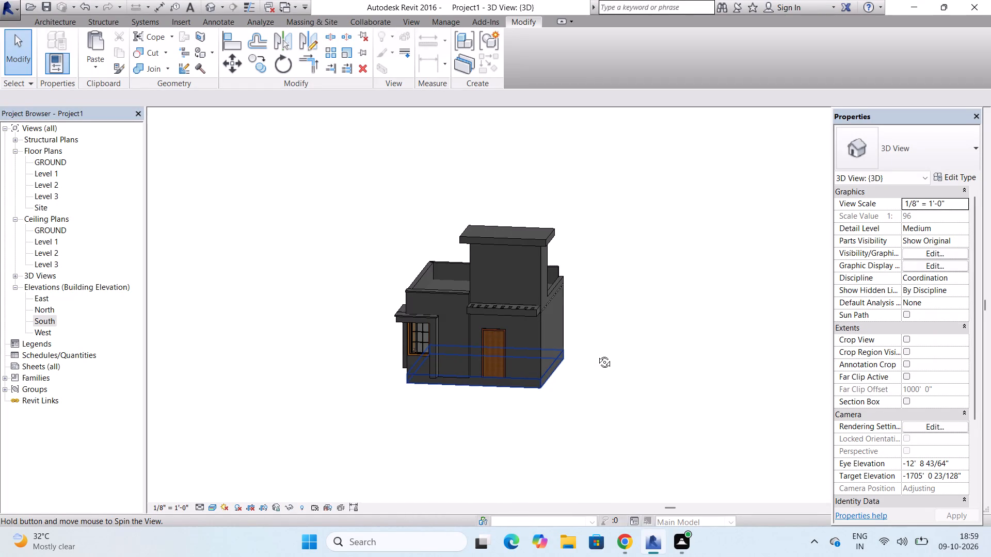
Examine the house's front facade and the upper room's walls from several angles in the 3D view.
shift+middle_click(598, 354)
scroll(549, 326, up, 7)
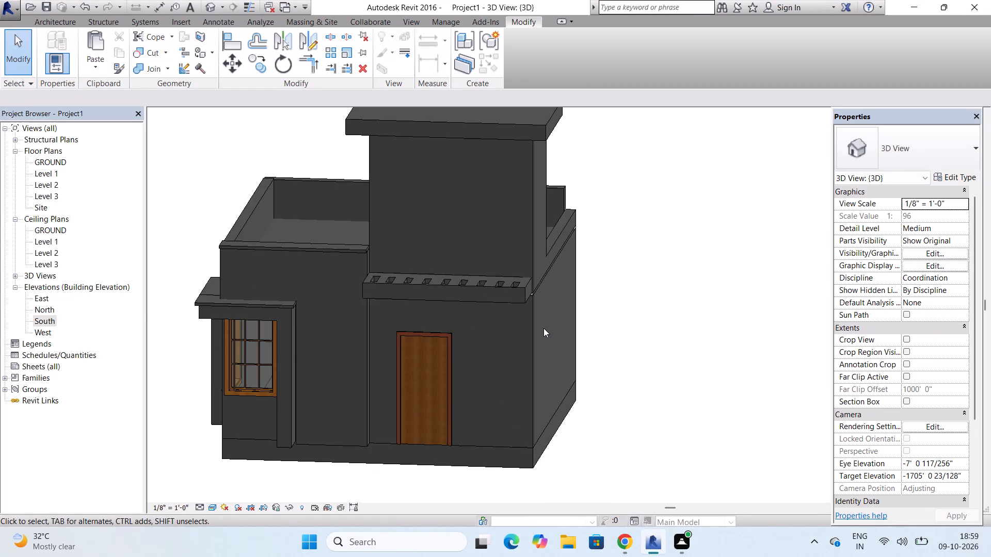
key(Escape)
key(Escape)
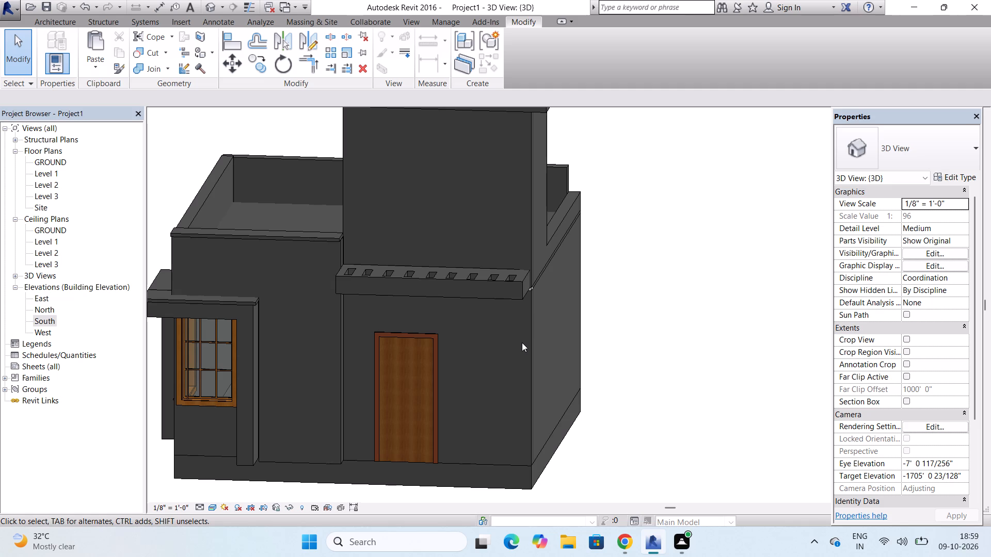
scroll(522, 342, down, 3)
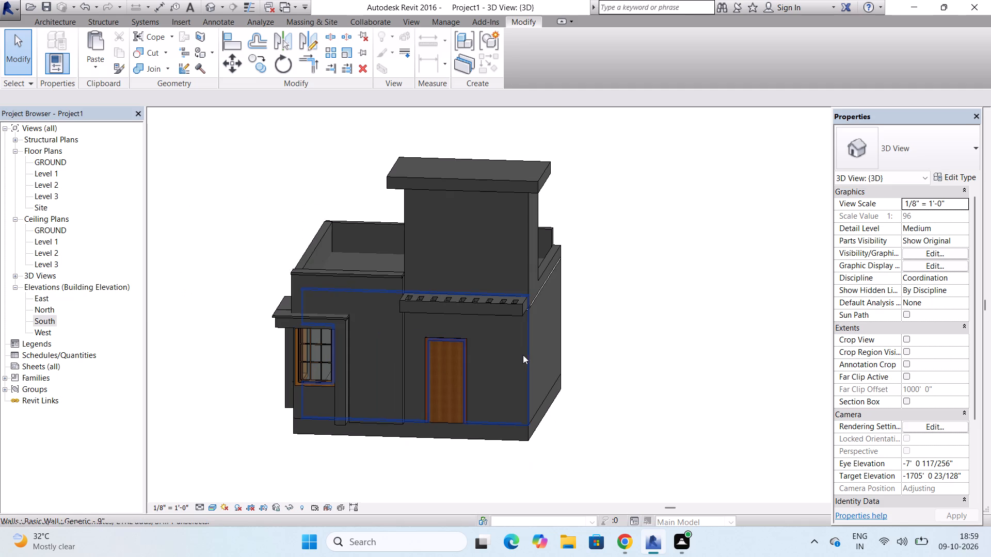
scroll(513, 270, up, 5)
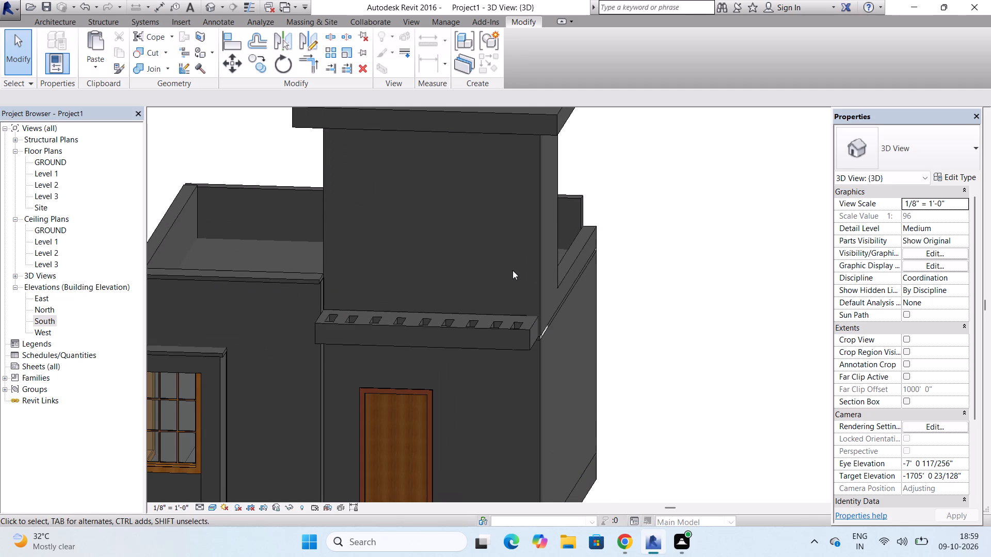
scroll(513, 270, down, 2)
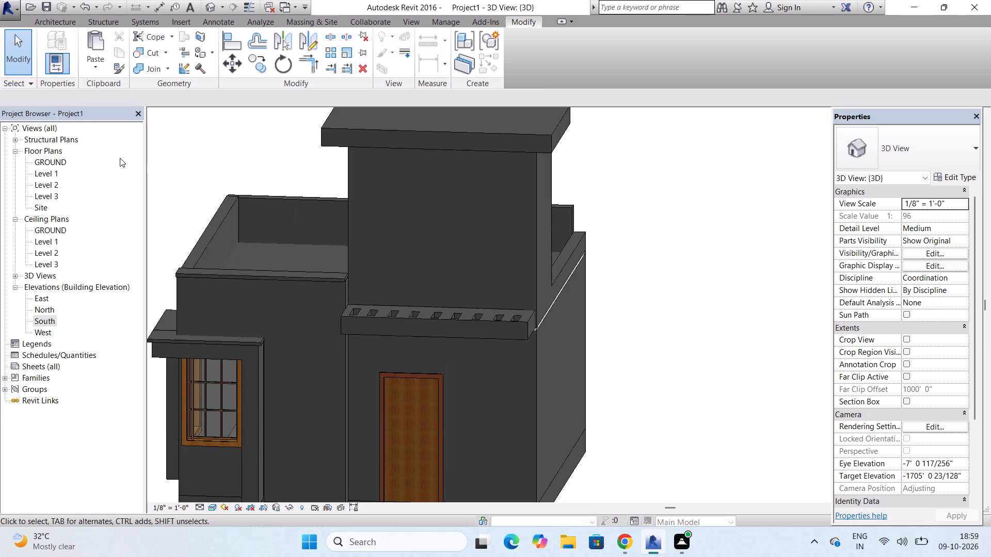
click(65, 22)
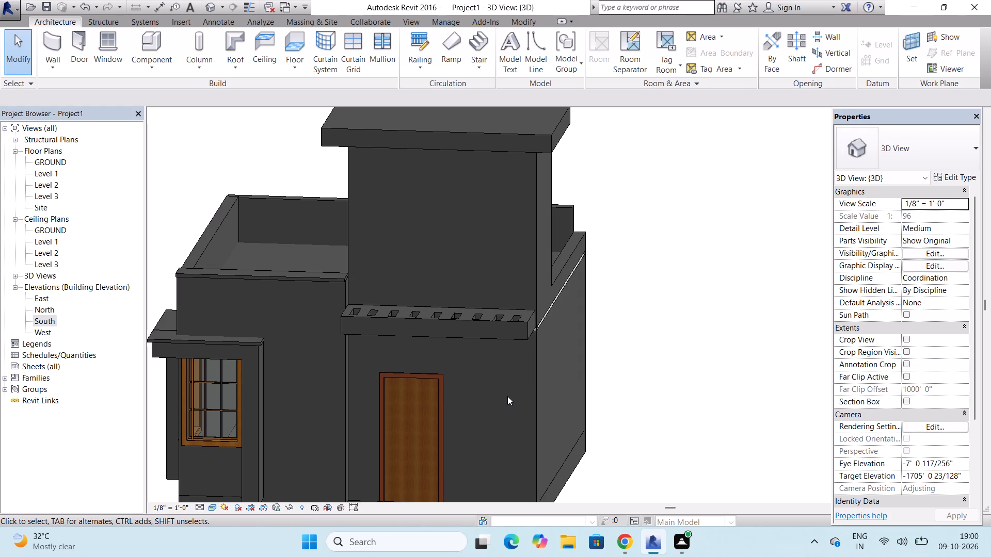
shift+middle_drag(517, 397, 517, 381)
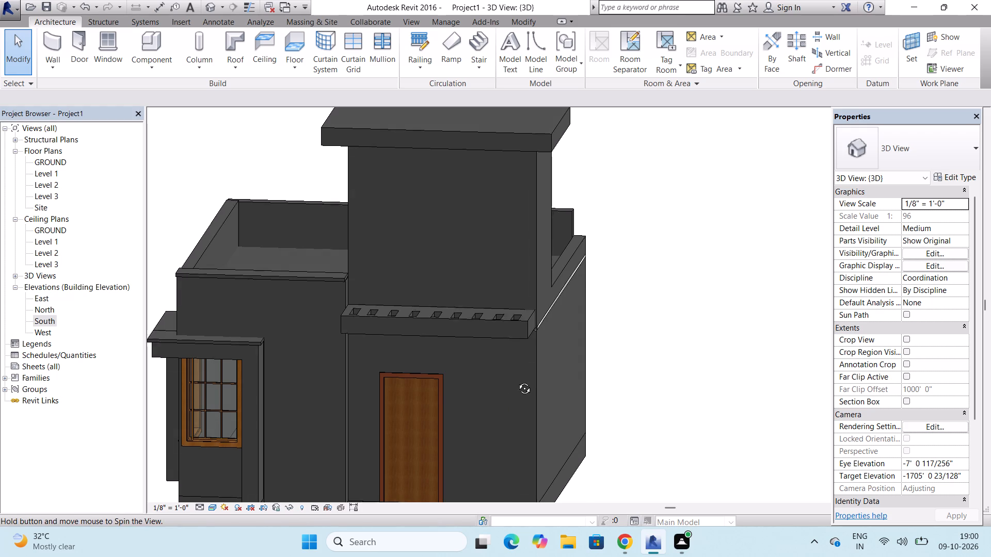
shift+middle_drag(517, 381, 567, 339)
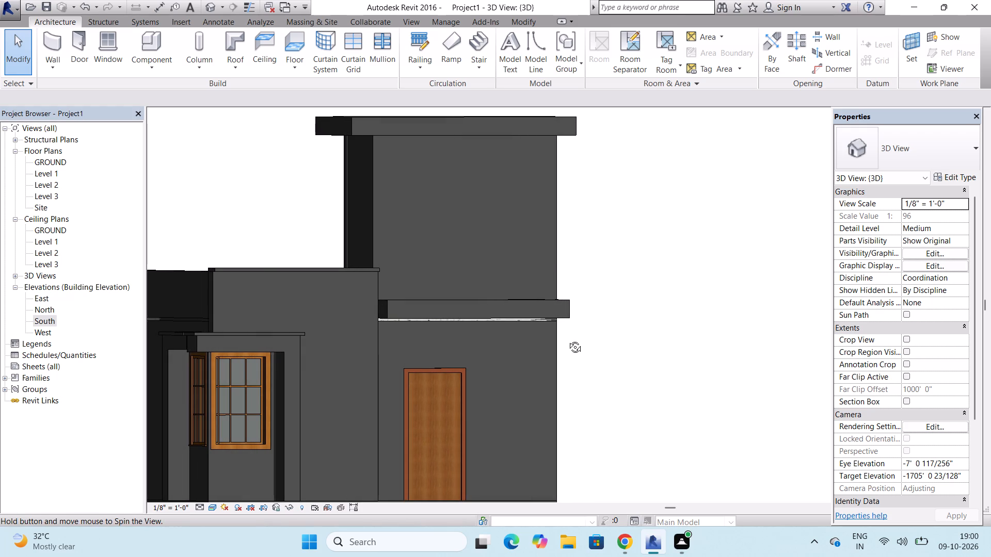
shift+middle_drag(567, 339, 534, 337)
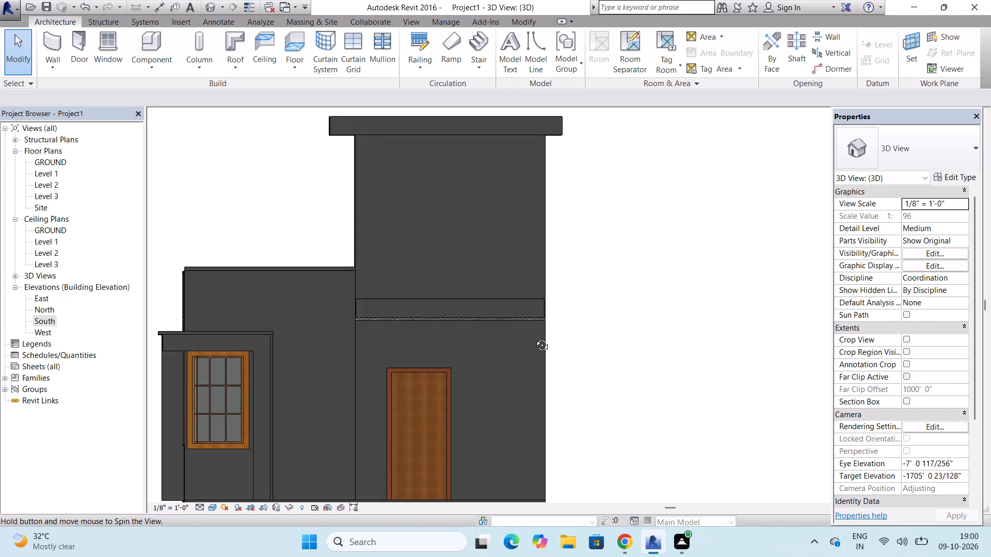
shift+middle_drag(534, 337, 538, 340)
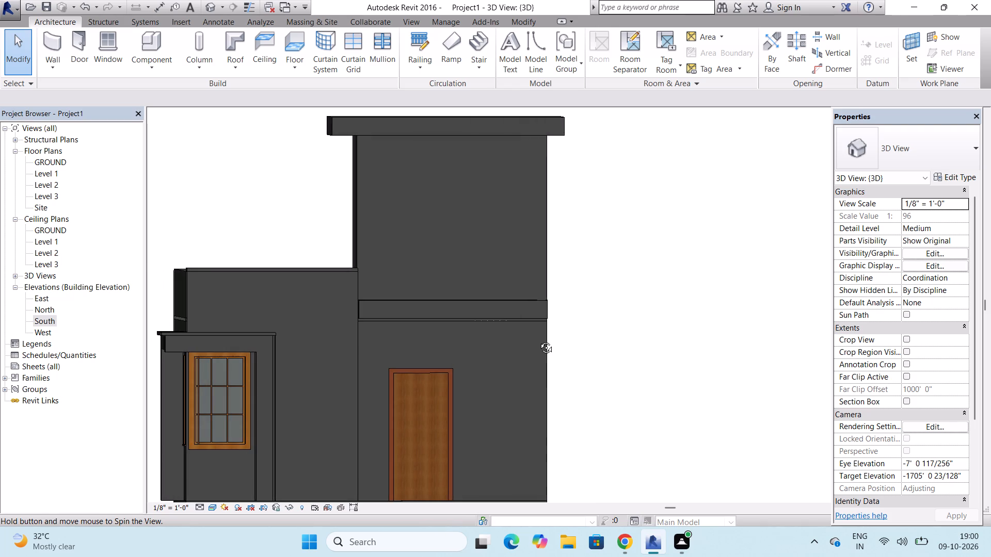
shift+middle_drag(538, 340, 562, 341)
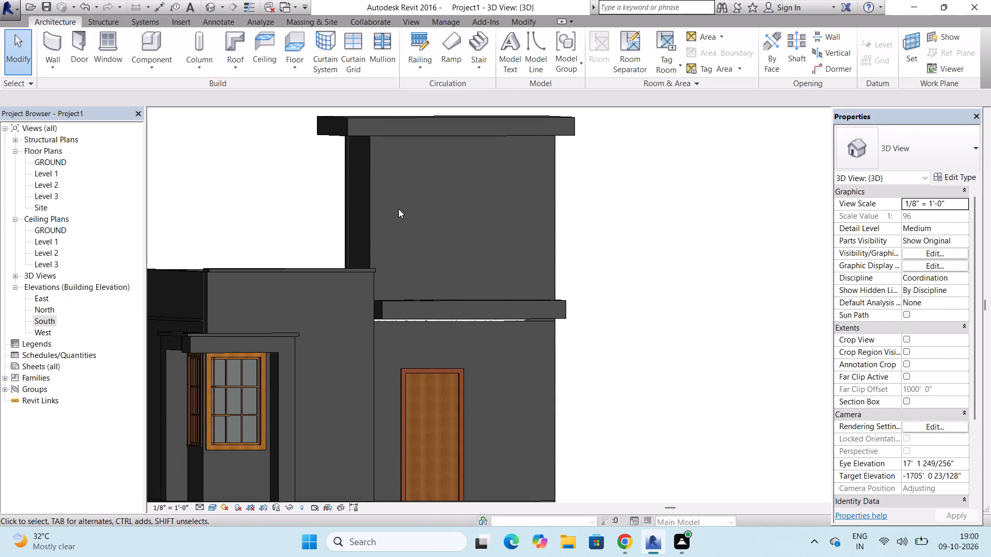
click(371, 220)
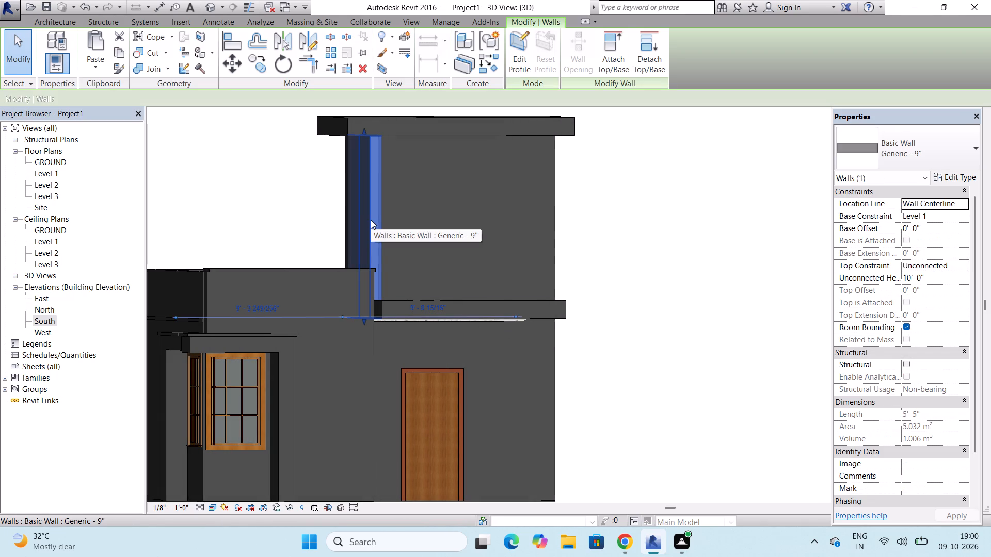
key(Escape)
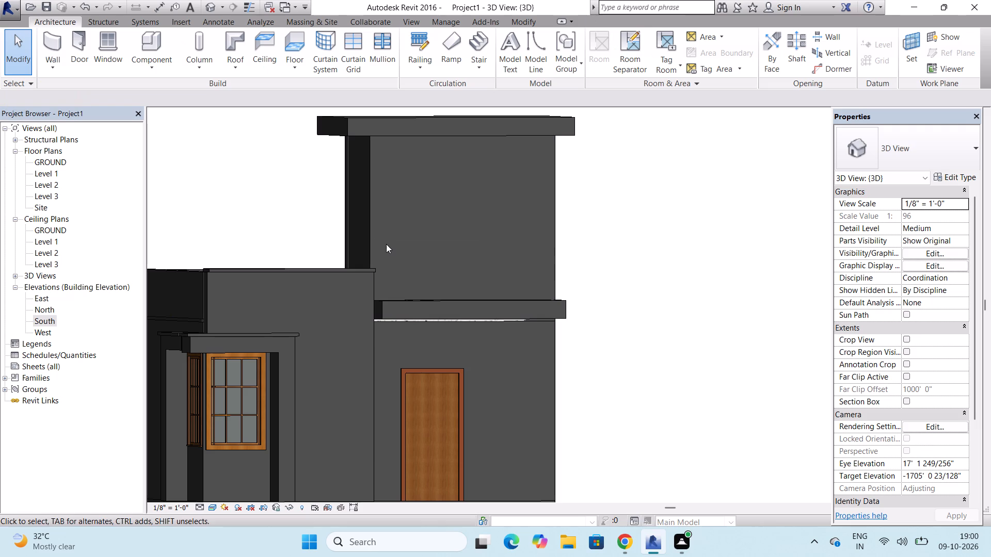
click(379, 230)
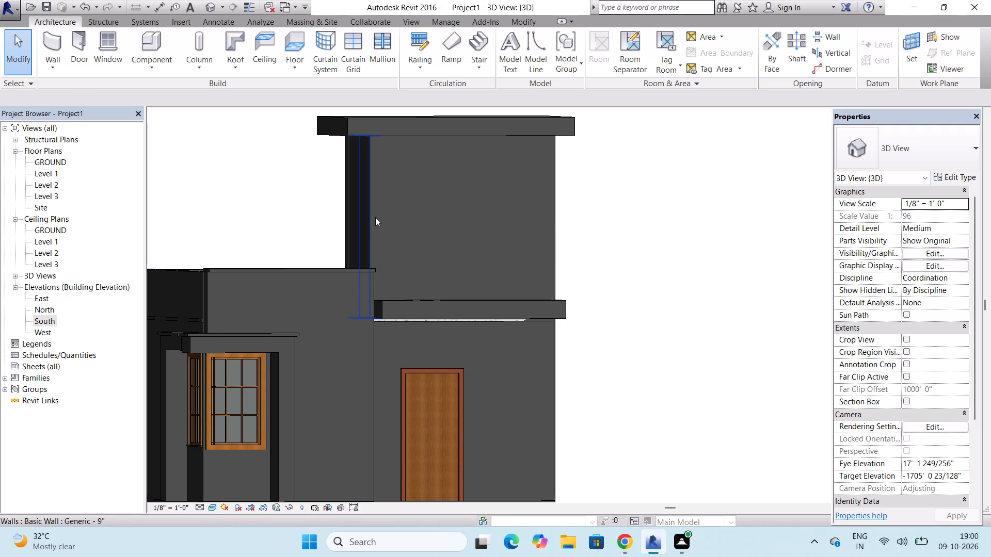
click(383, 218)
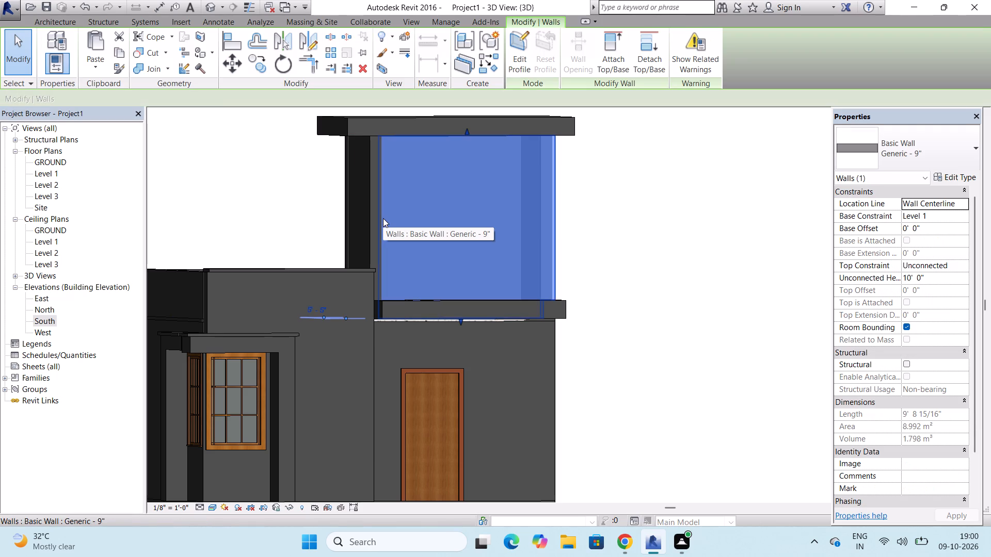
key(Escape)
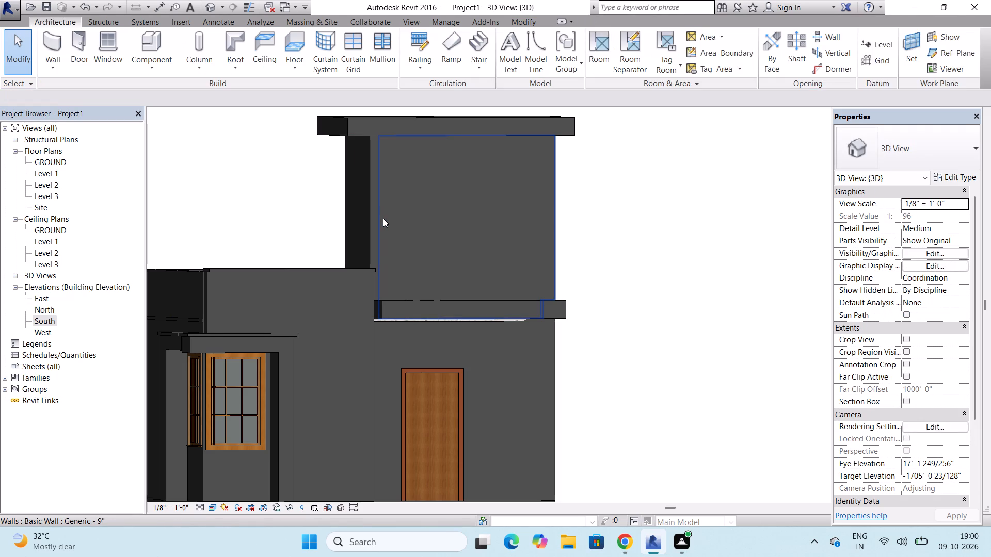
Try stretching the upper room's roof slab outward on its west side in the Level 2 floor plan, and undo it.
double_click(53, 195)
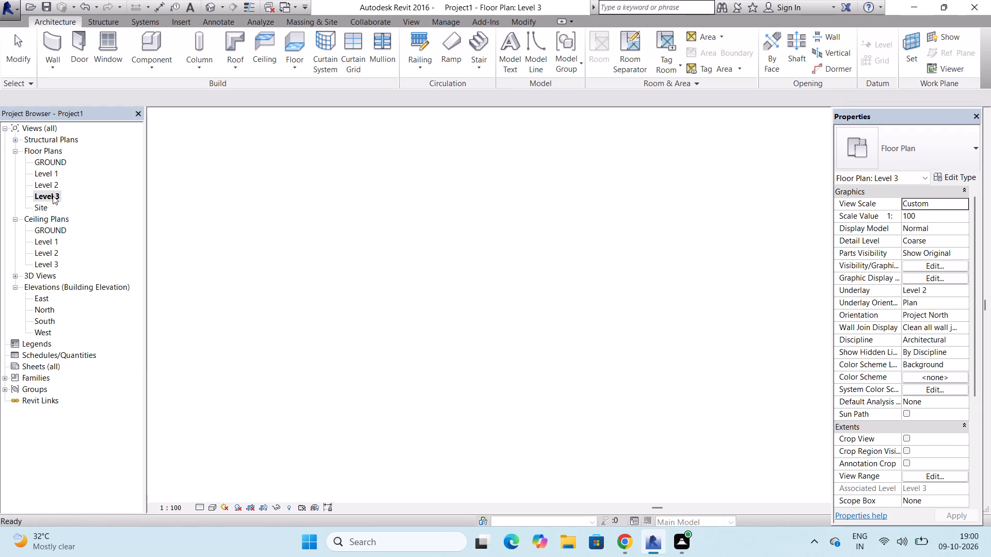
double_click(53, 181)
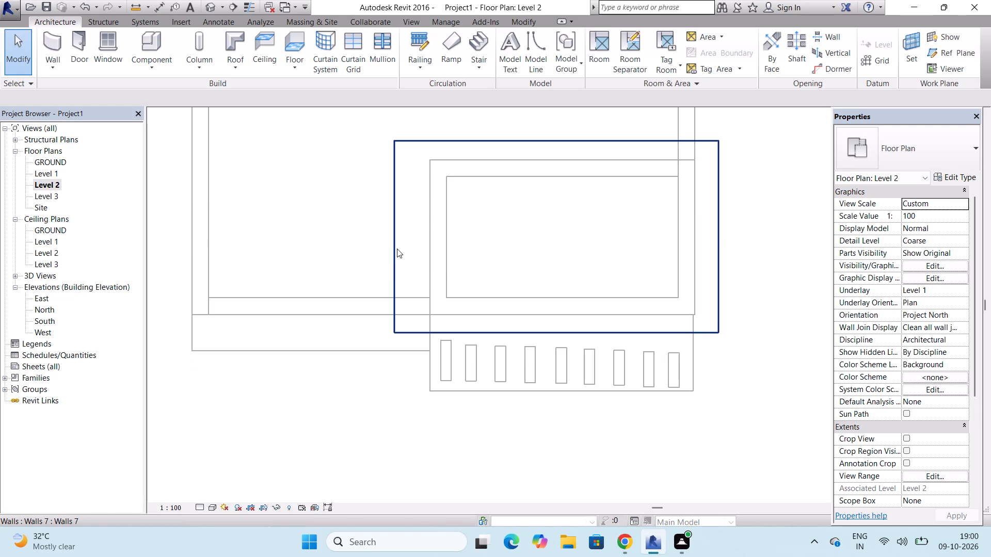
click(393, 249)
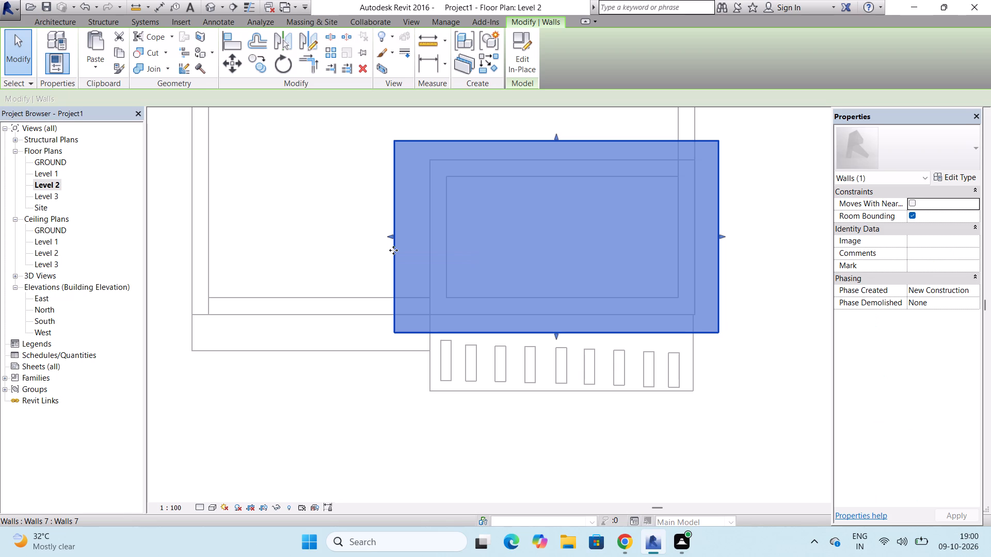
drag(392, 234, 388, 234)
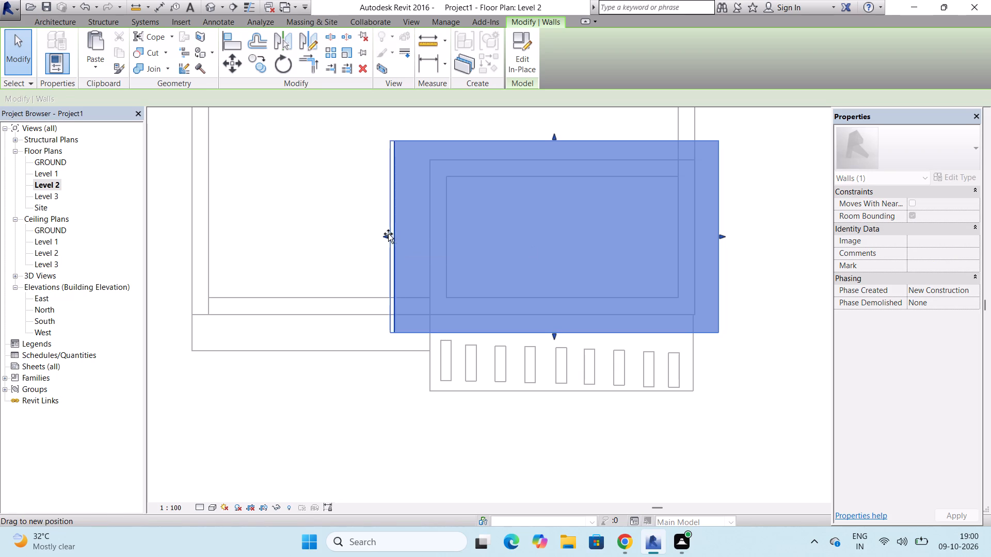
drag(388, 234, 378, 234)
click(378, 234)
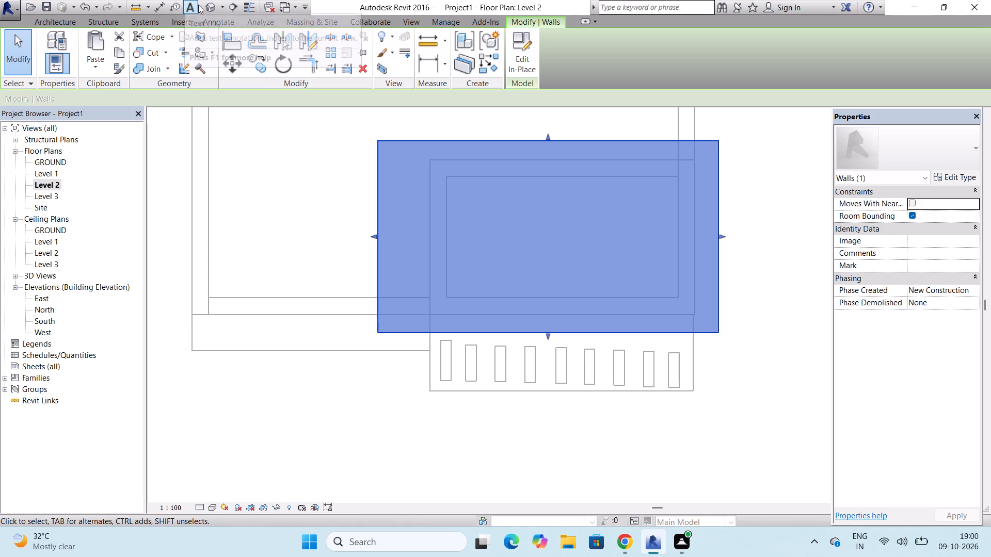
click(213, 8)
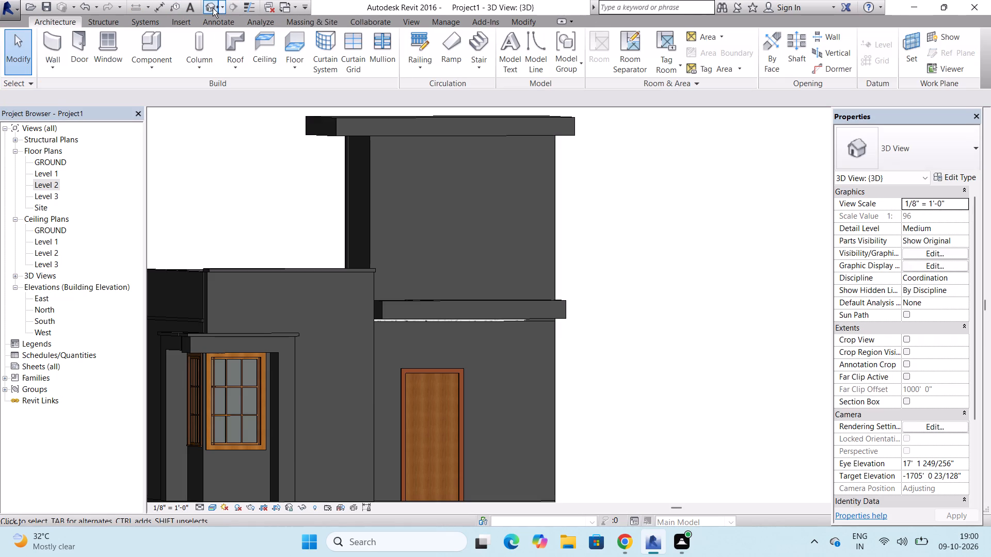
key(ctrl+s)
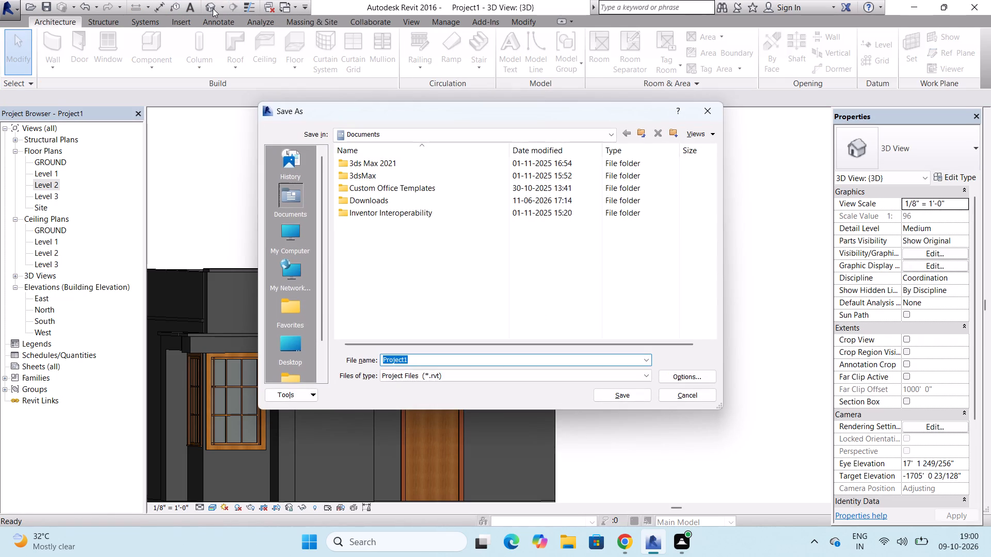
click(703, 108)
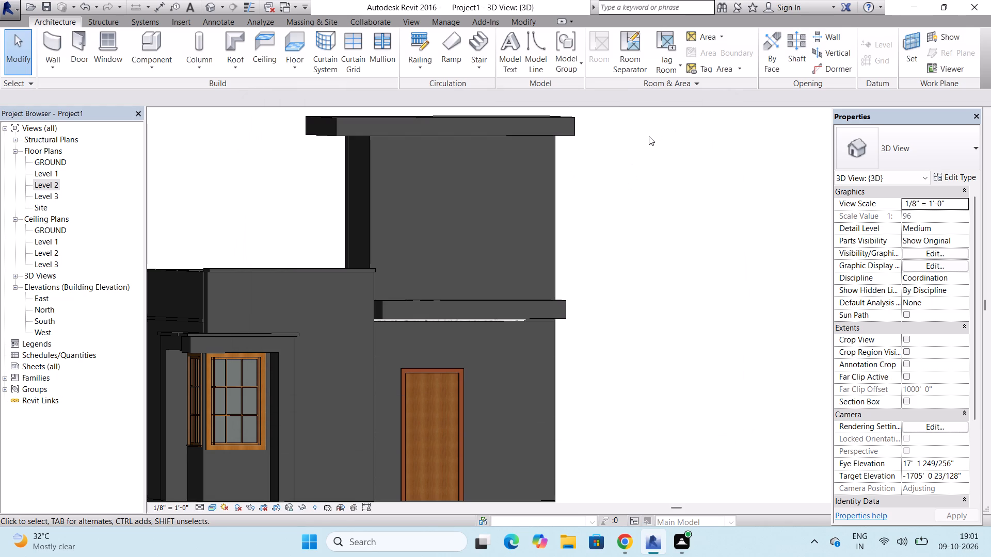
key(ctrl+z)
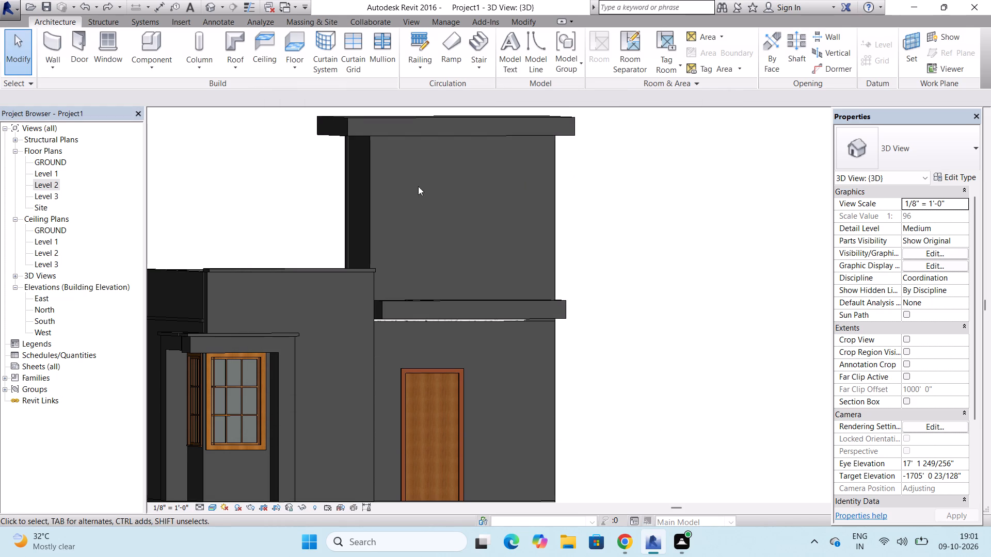
Move the upper room's west wall outward in the Level 1 floor plan, 11'-0" from the east wall, and return to the 3D view.
click(383, 188)
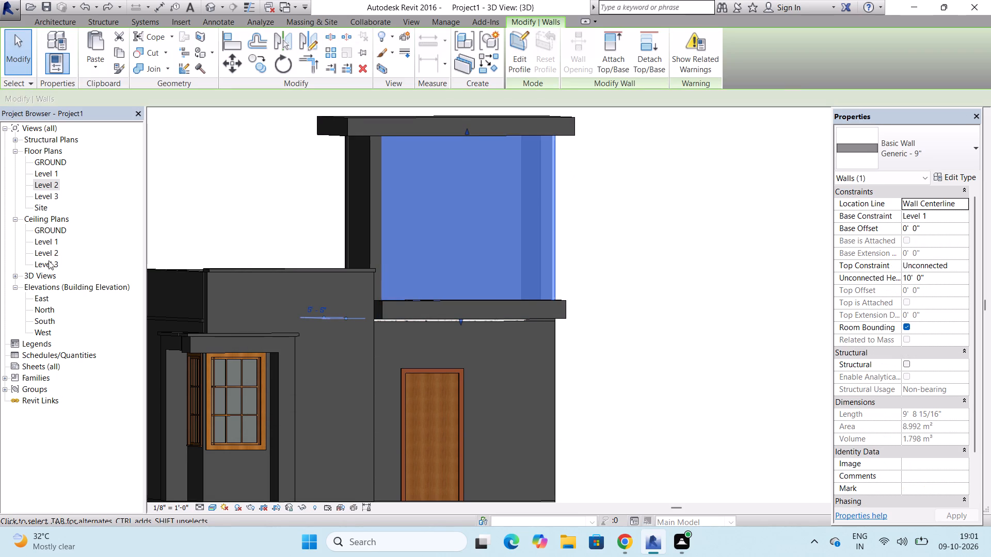
double_click(54, 170)
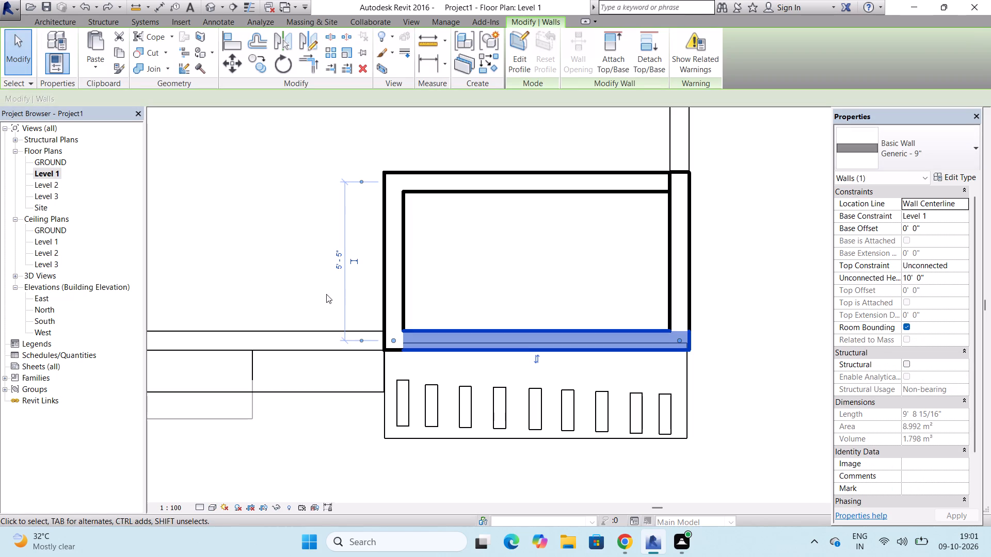
key(Escape)
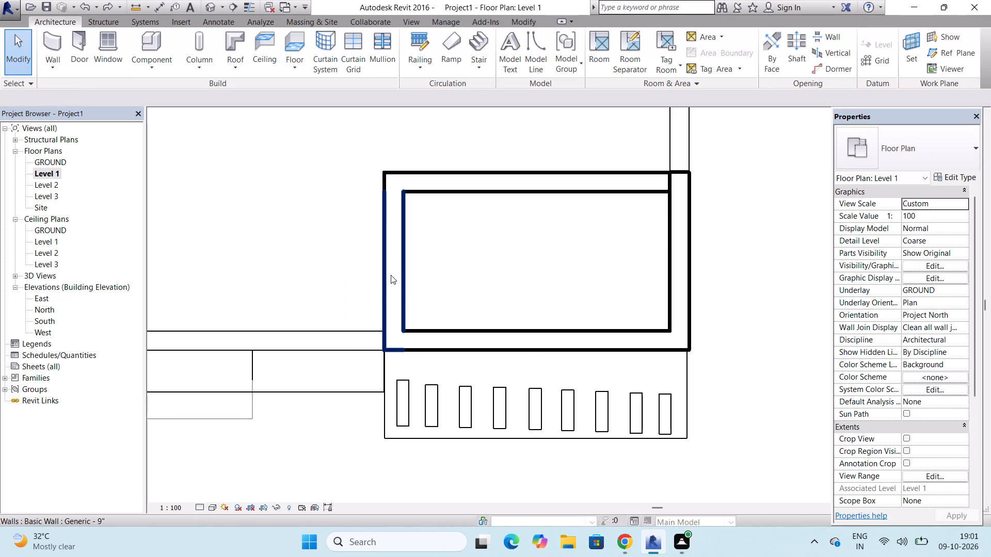
click(385, 275)
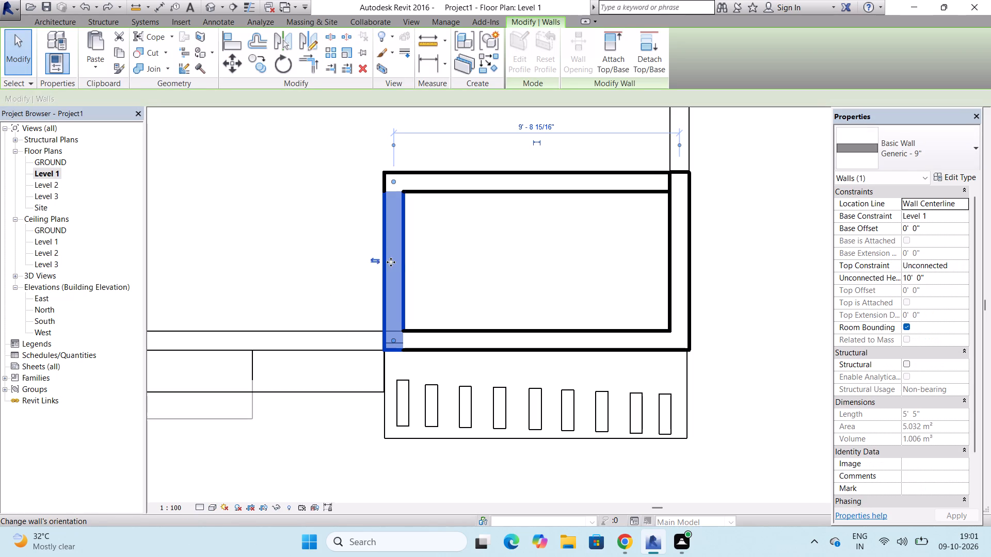
drag(401, 264, 378, 264)
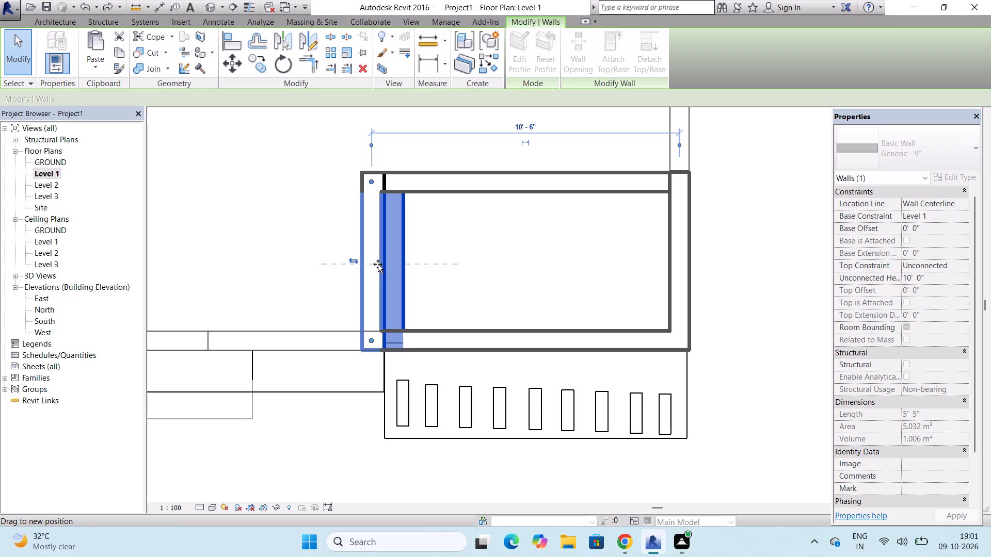
drag(378, 264, 363, 264)
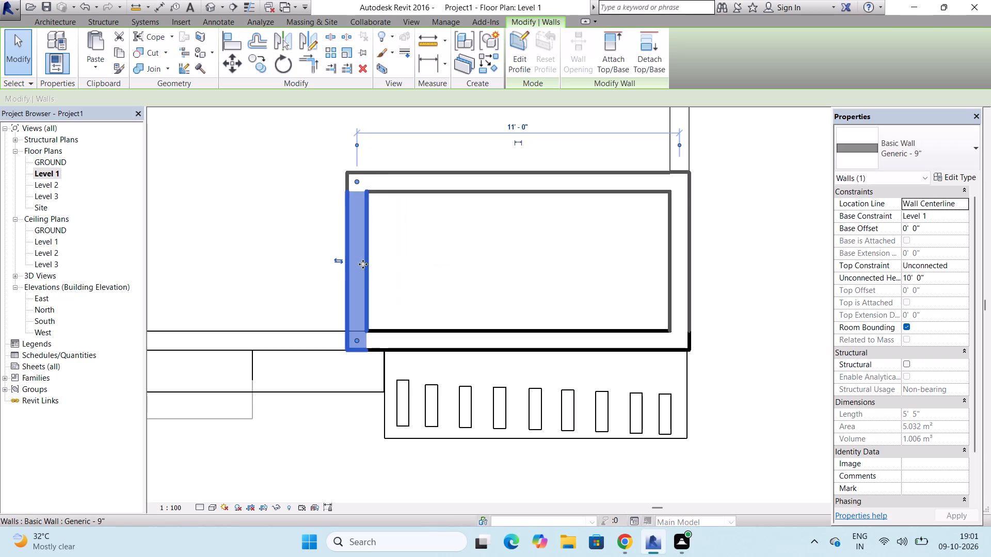
key(Escape)
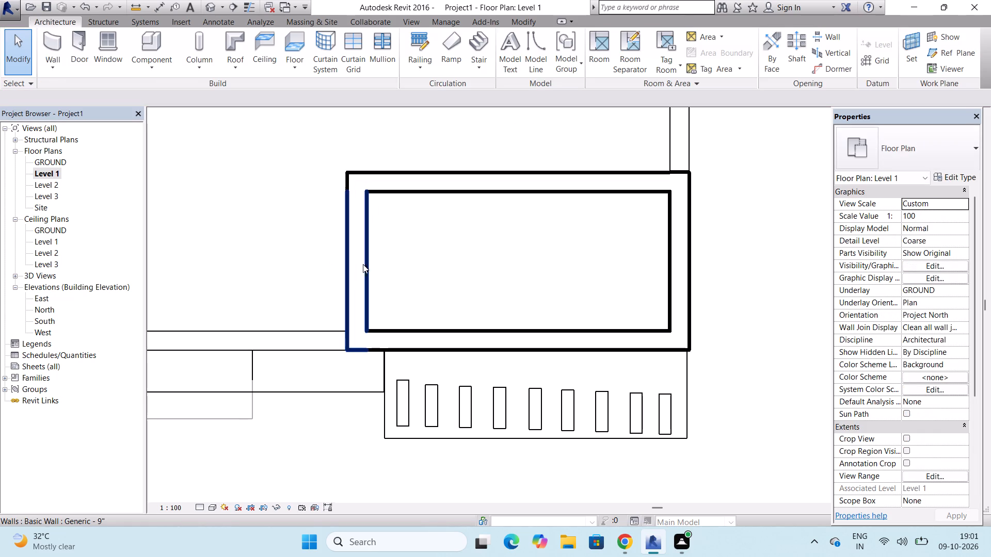
key(Escape)
key(Escape)
key(Escape)
key(Escape)
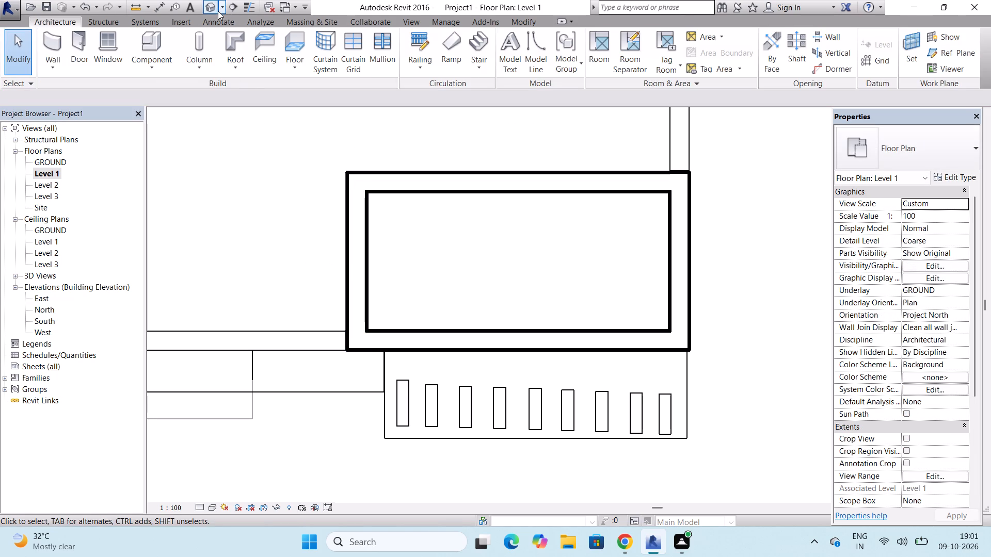
double_click(211, 6)
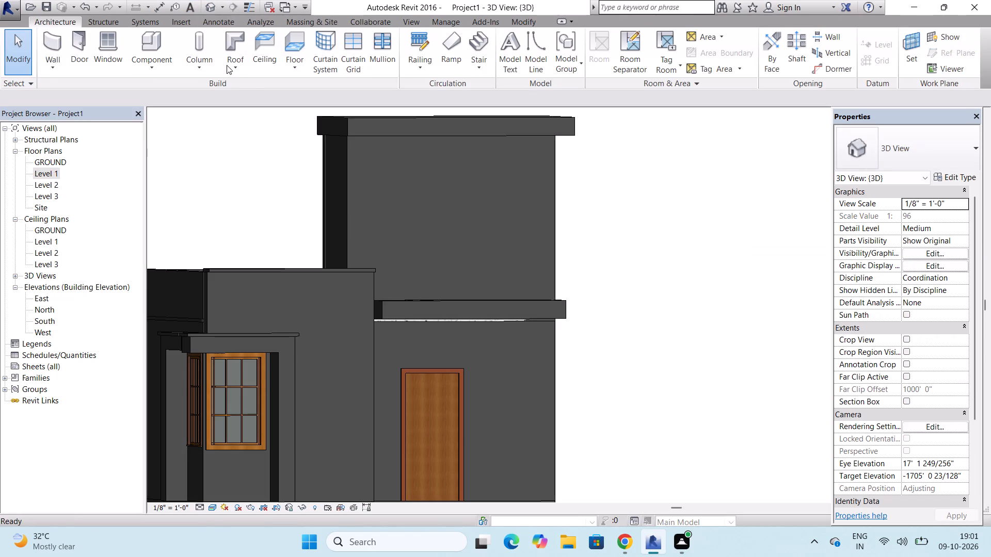
scroll(247, 321, down, 3)
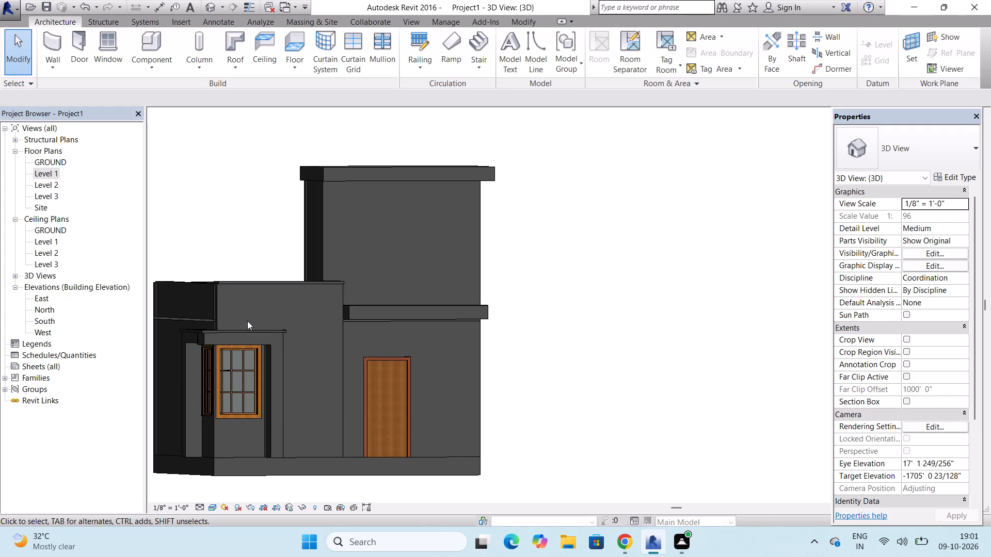
Stretch the upper room's roof slab outward on its west side in the 3D view, widening the overhang past the west wall.
scroll(327, 161, up, 7)
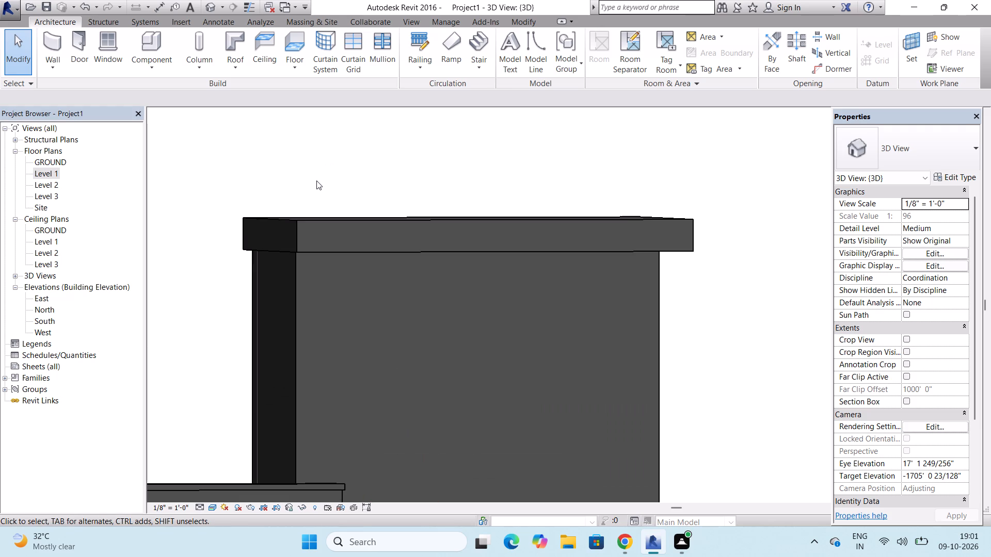
click(298, 240)
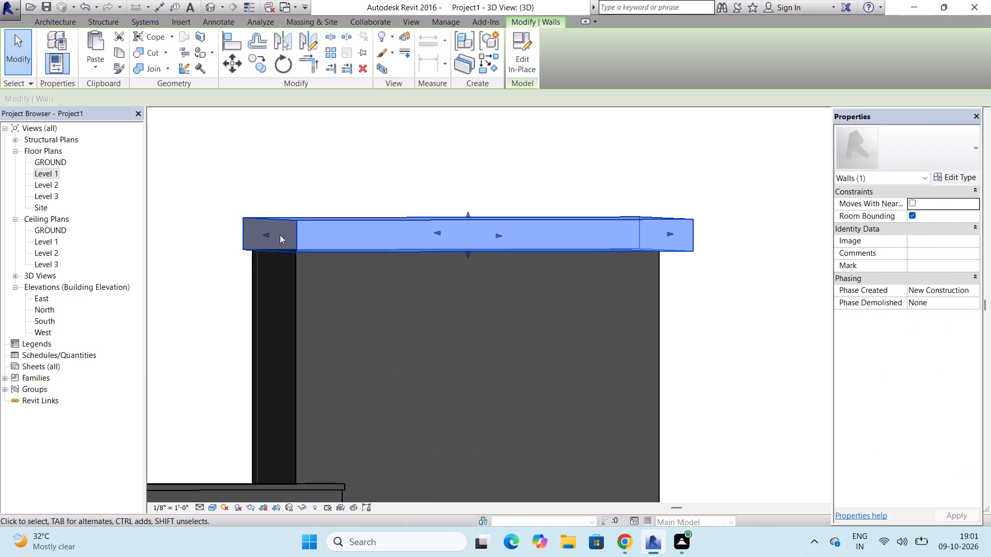
drag(267, 234, 249, 234)
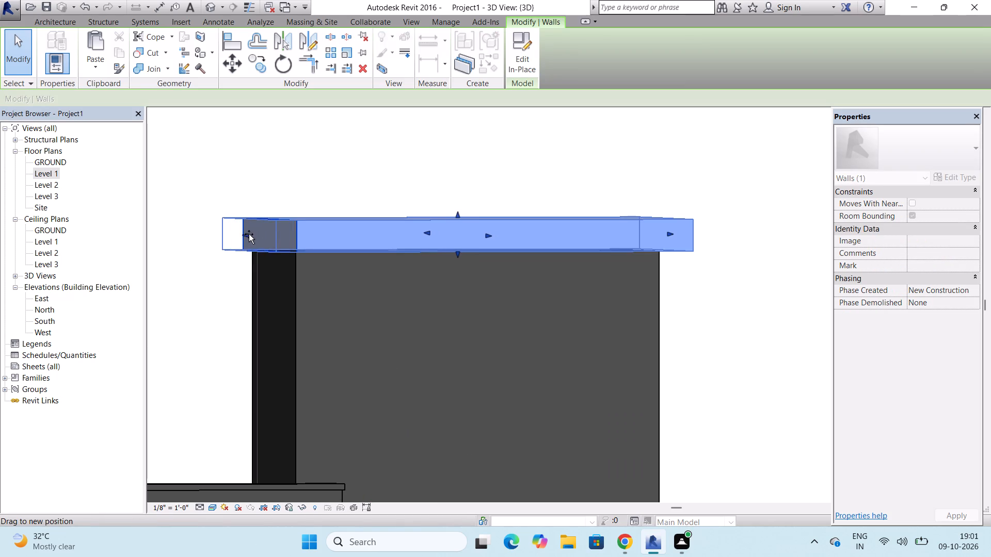
drag(249, 234, 238, 235)
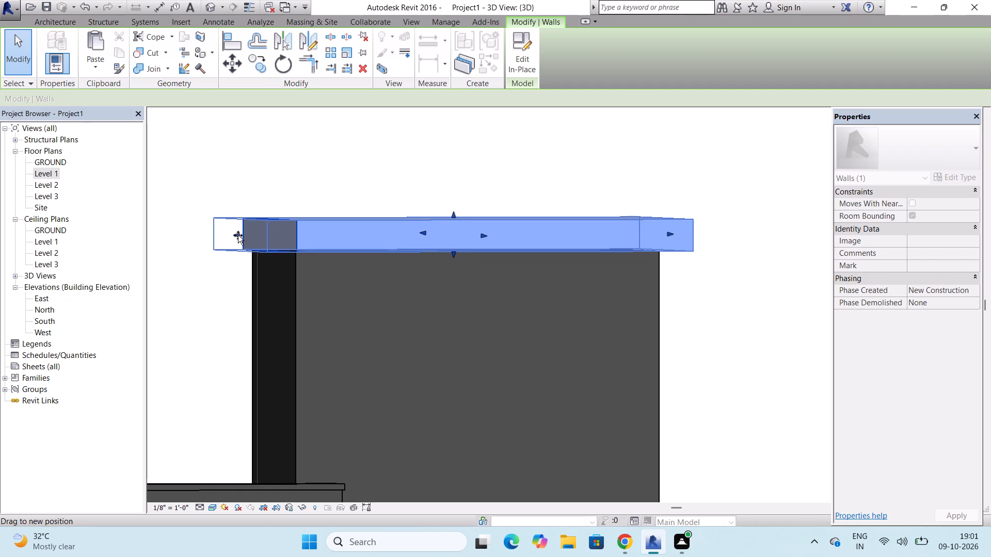
drag(238, 235, 243, 235)
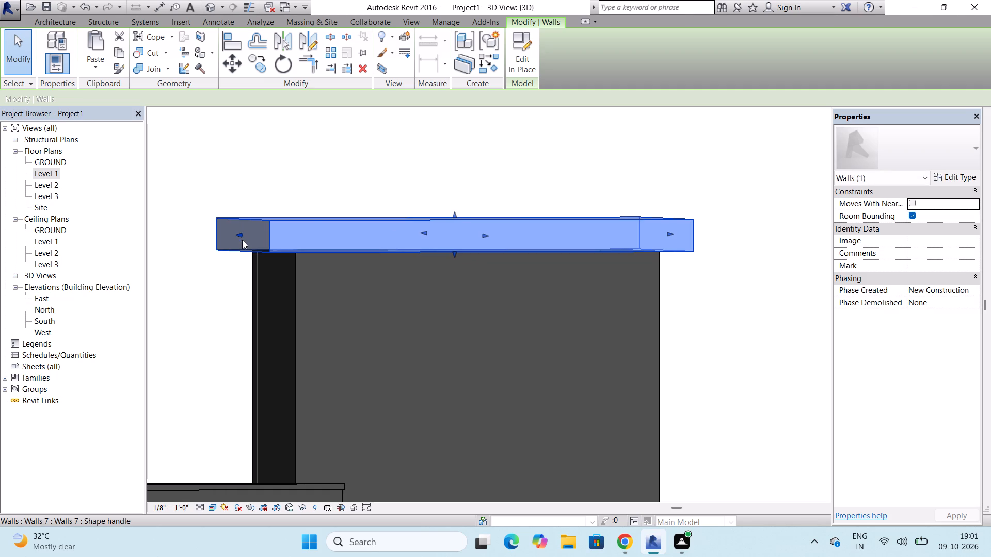
scroll(242, 240, down, 4)
key(Escape)
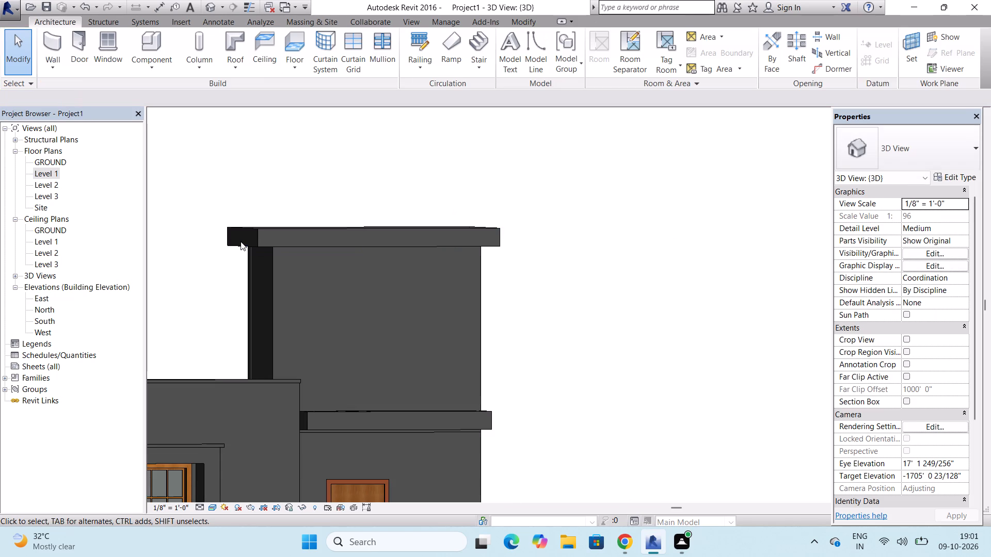
Start an in-place model in the Walls family category, keeping the suggested name.
click(140, 56)
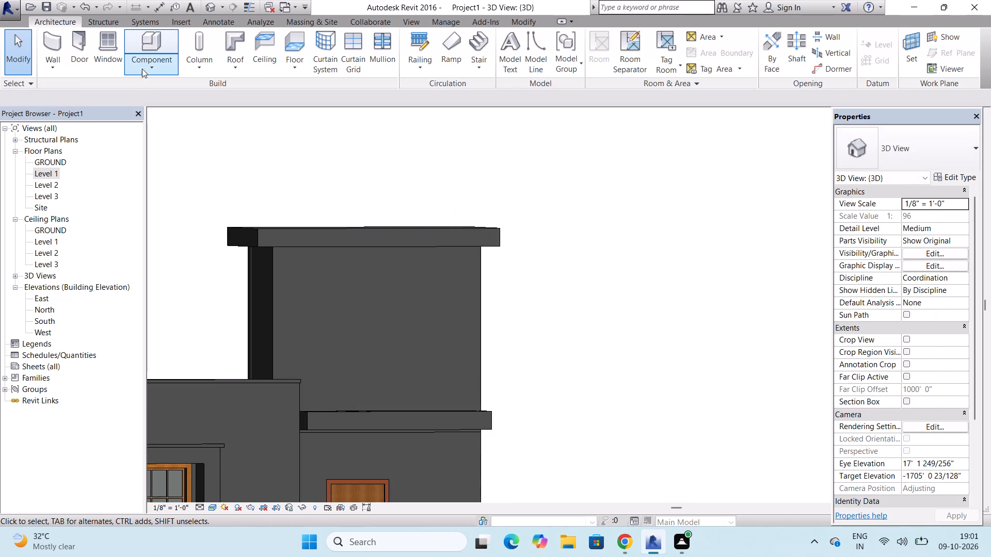
click(148, 110)
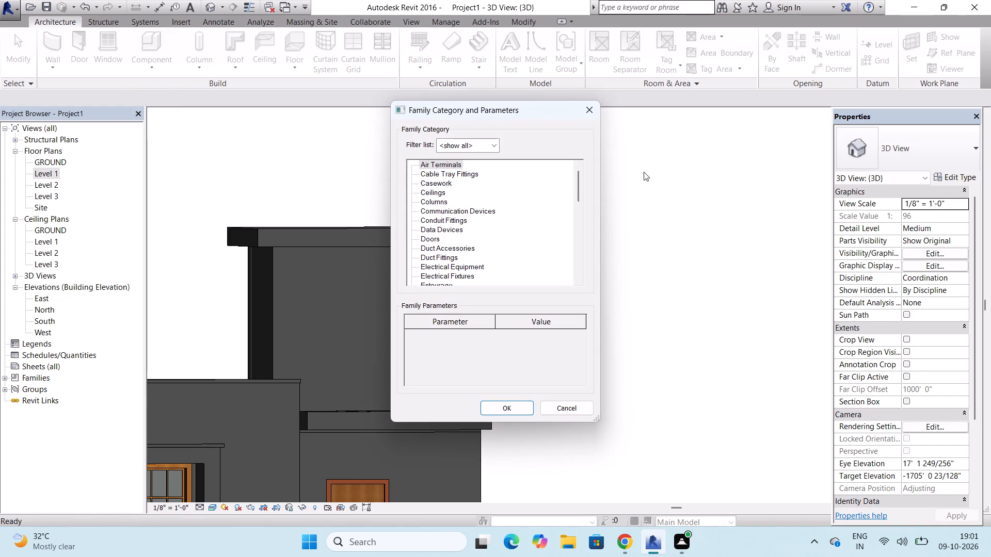
scroll(431, 267, down, 20)
scroll(431, 267, down, 3)
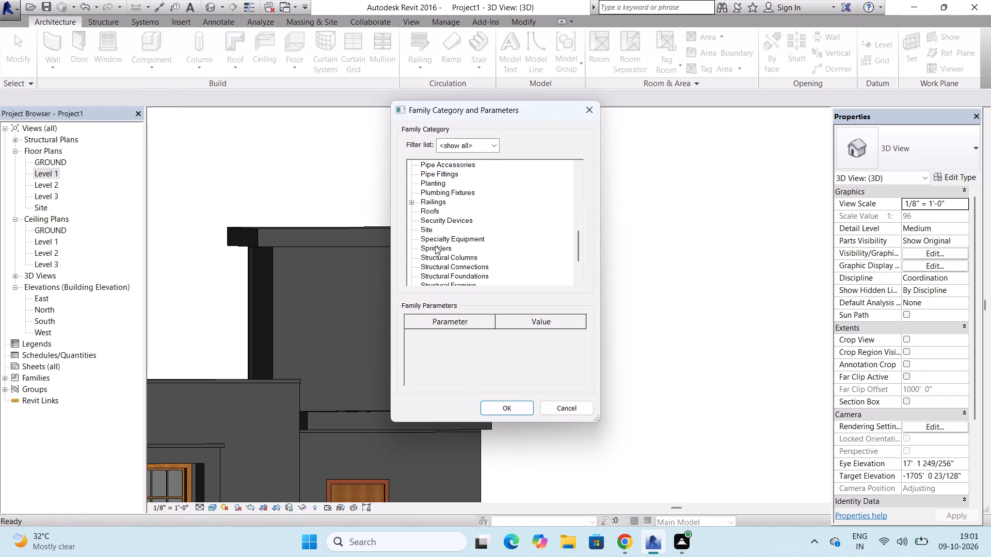
scroll(435, 245, down, 14)
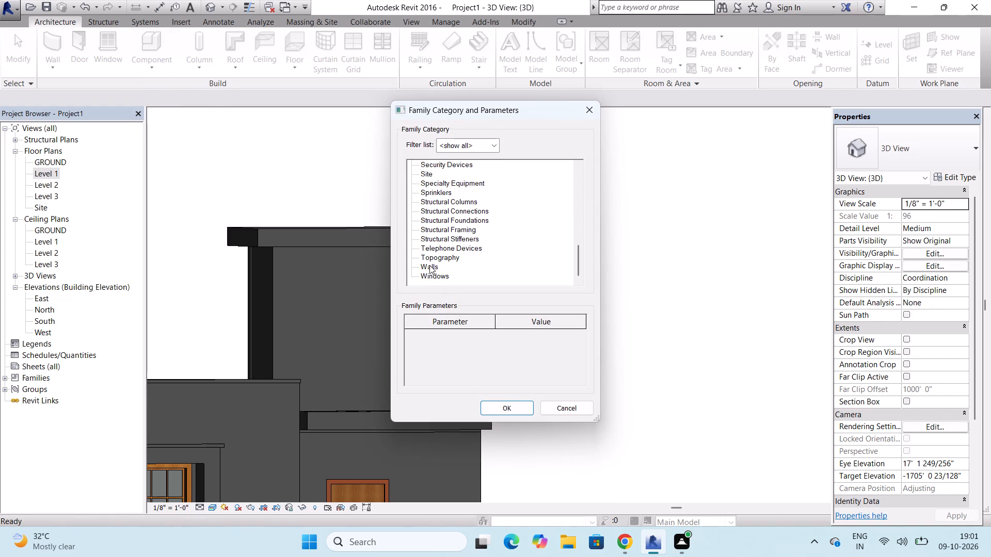
click(429, 265)
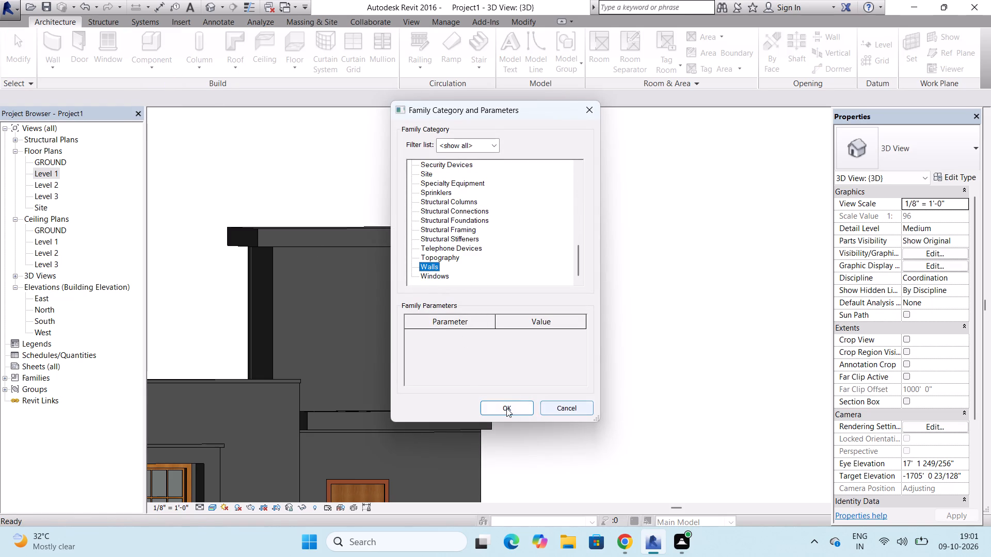
click(506, 408)
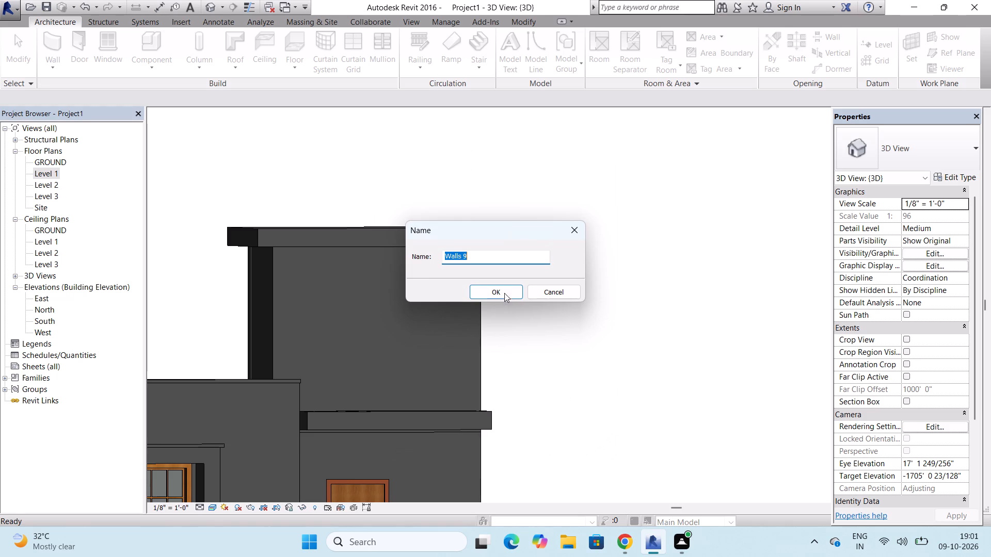
click(504, 286)
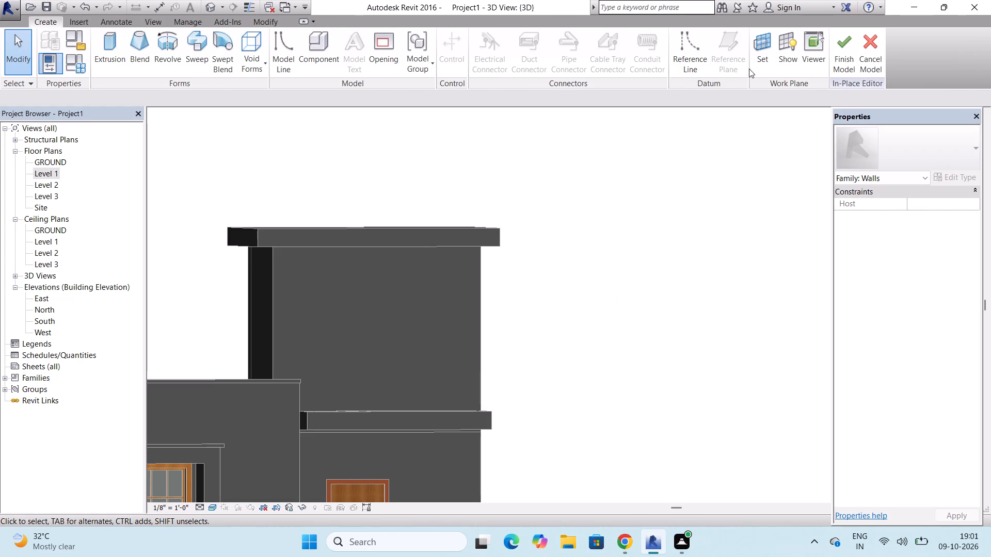
Set the work plane by picking the upper room's front wall as the plane.
click(788, 59)
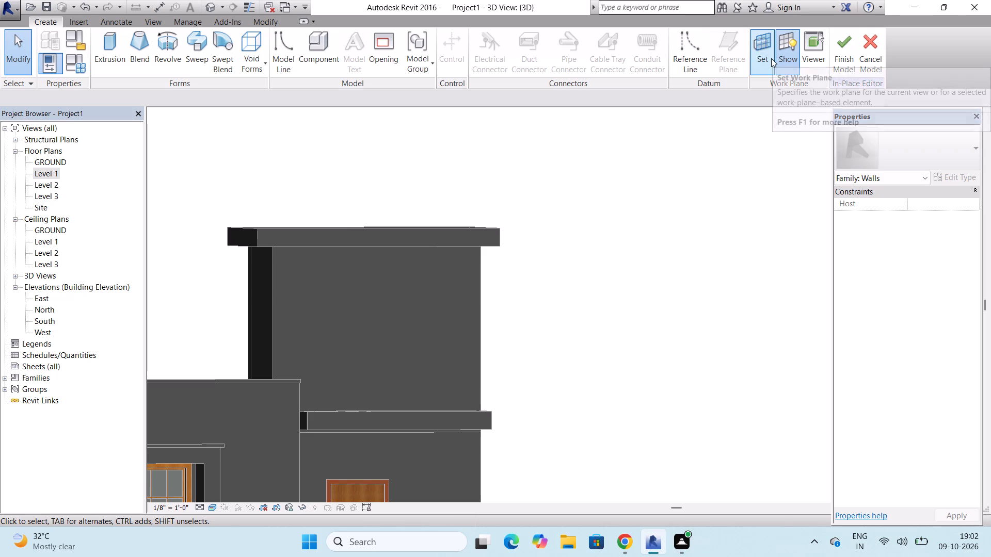
click(794, 59)
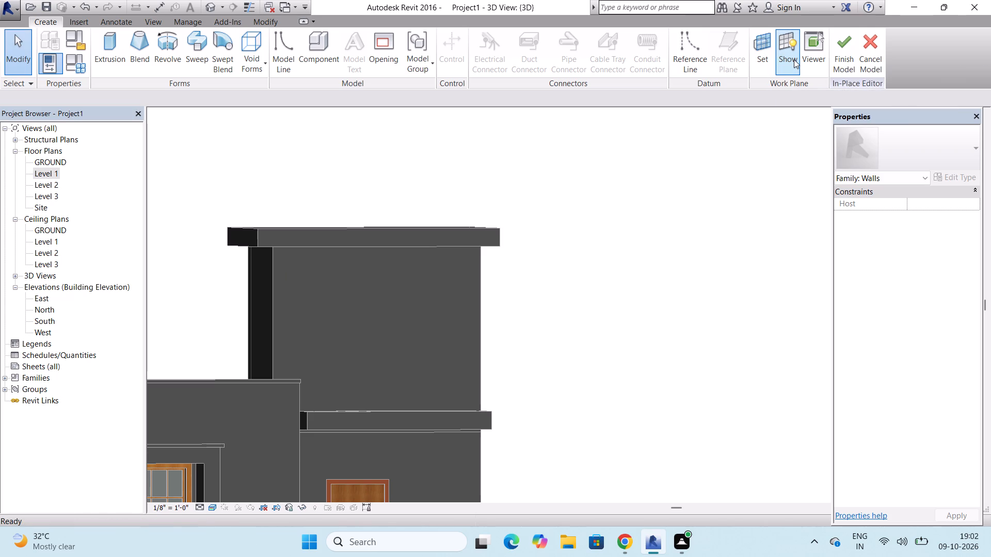
click(755, 64)
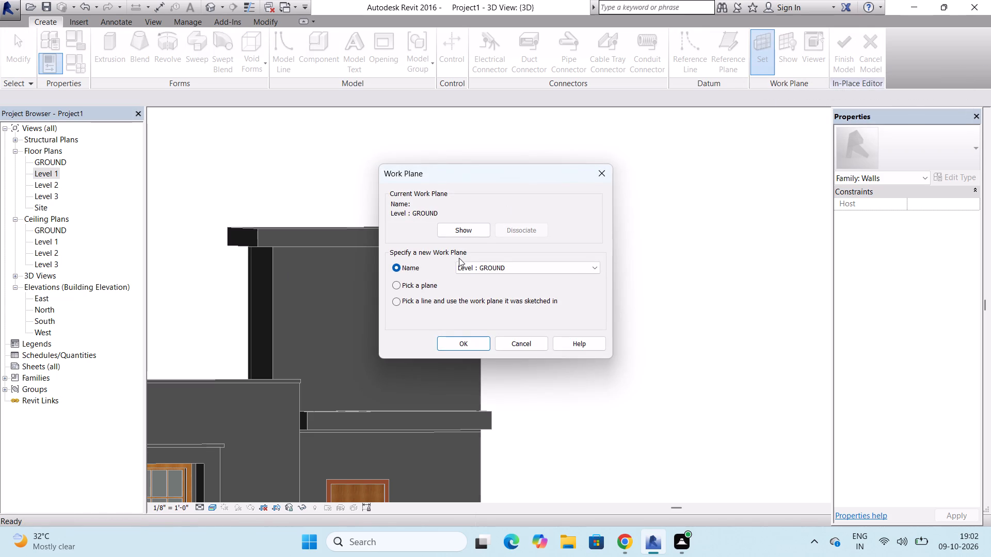
click(393, 284)
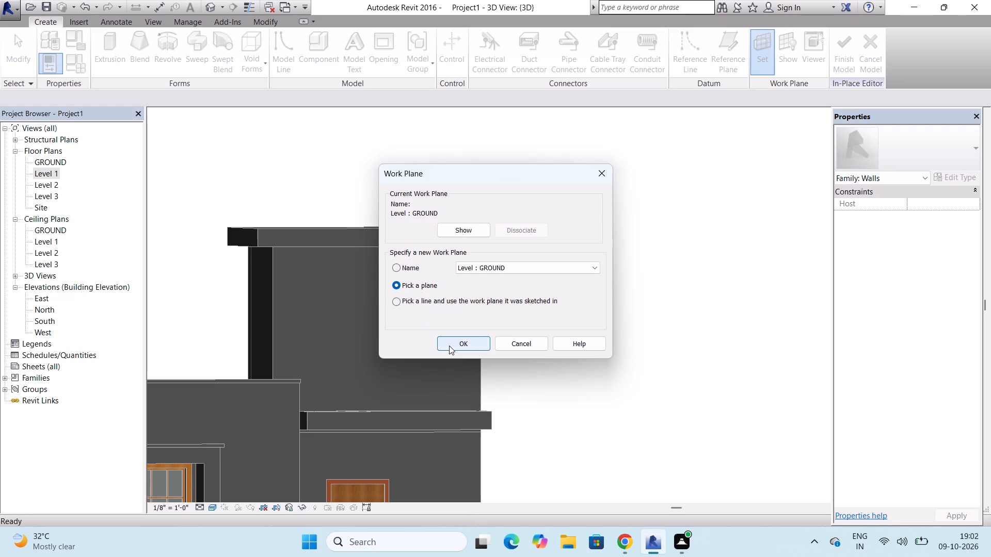
click(449, 346)
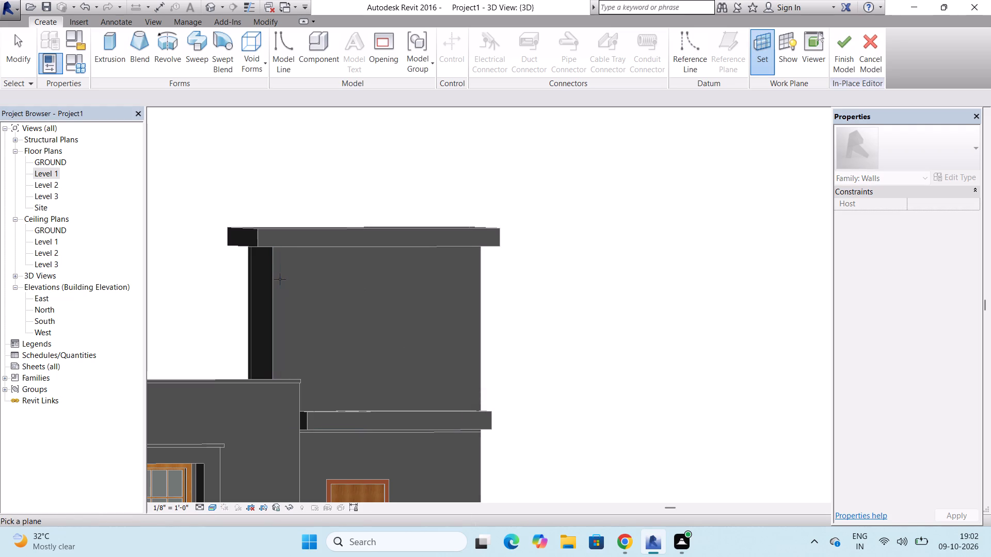
click(287, 279)
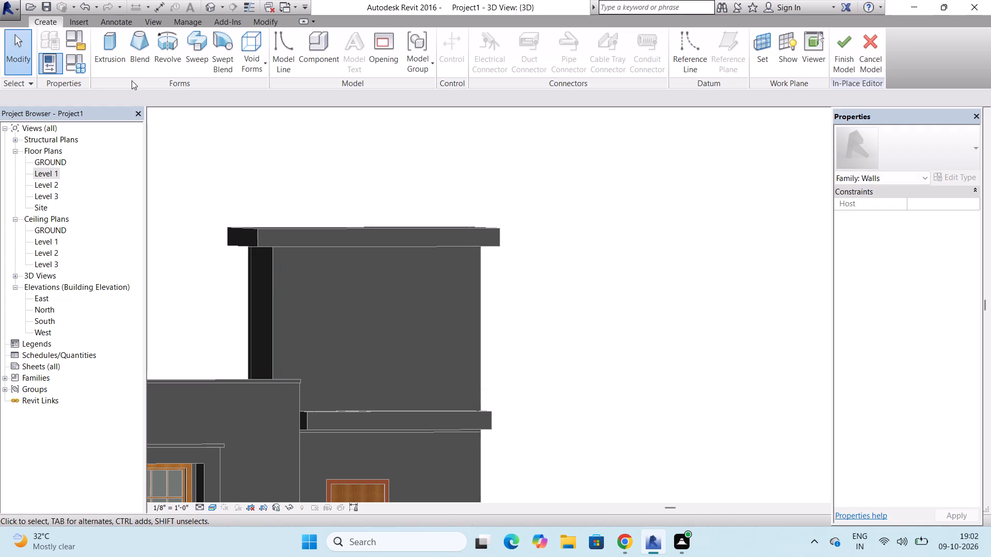
Extrude a rectangle about 11'-8" wide, from under the roof slab to the ground-floor slab's east corner, 1'-0" deep, and finish the in-place model.
click(106, 42)
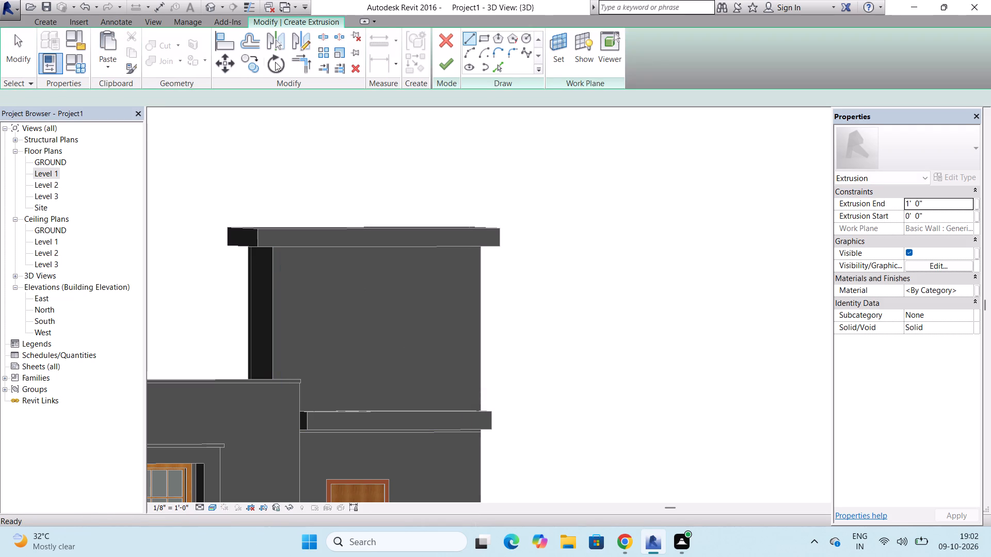
click(483, 39)
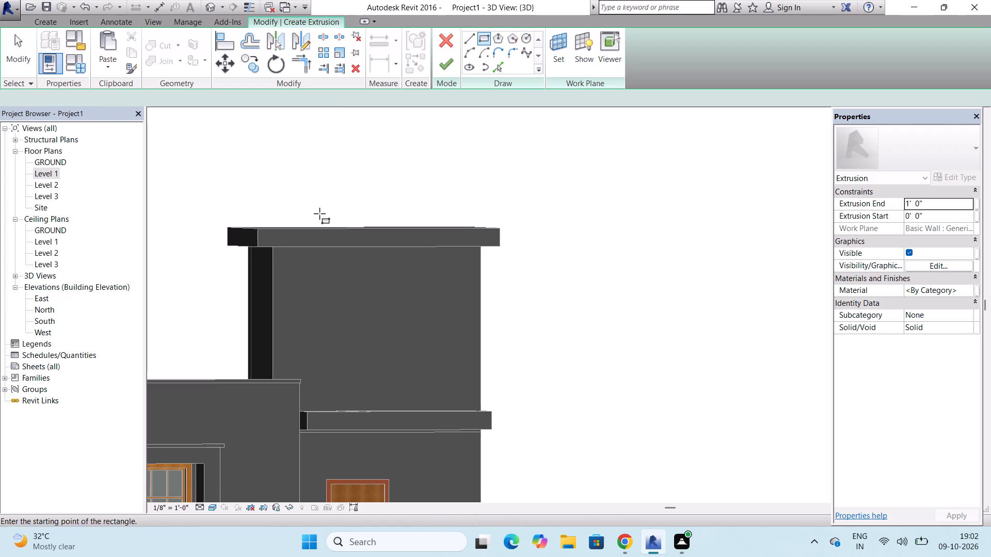
scroll(283, 256, up, 4)
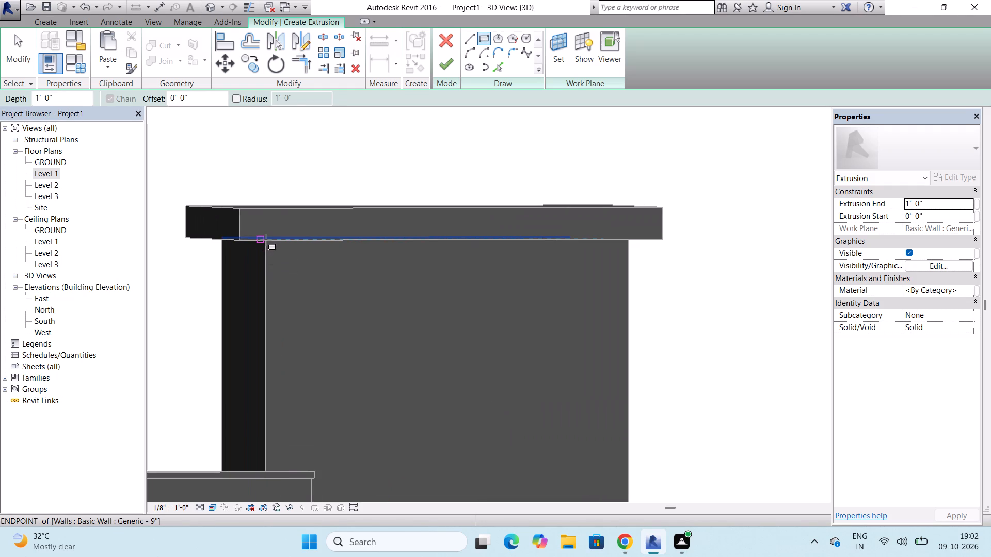
click(266, 240)
scroll(266, 240, down, 8)
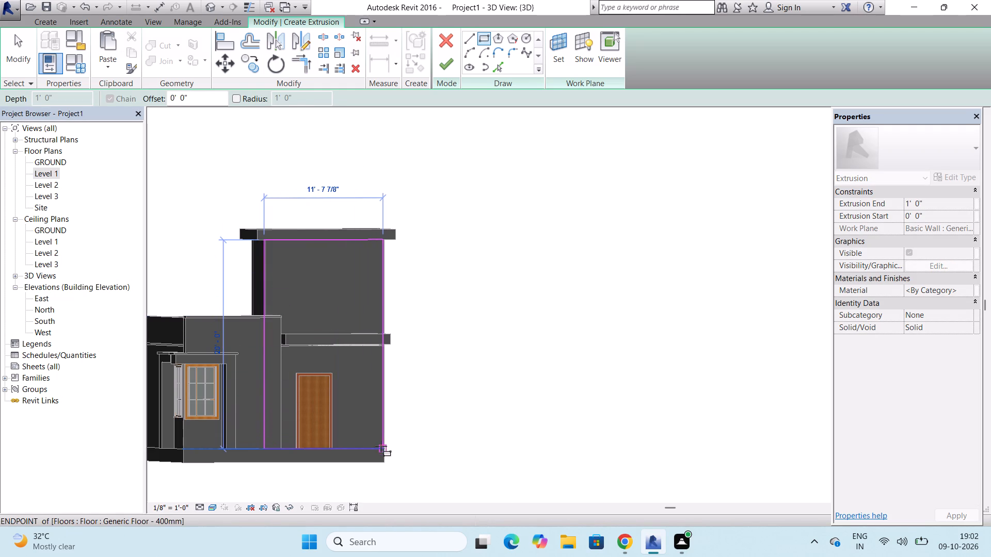
scroll(382, 449, up, 3)
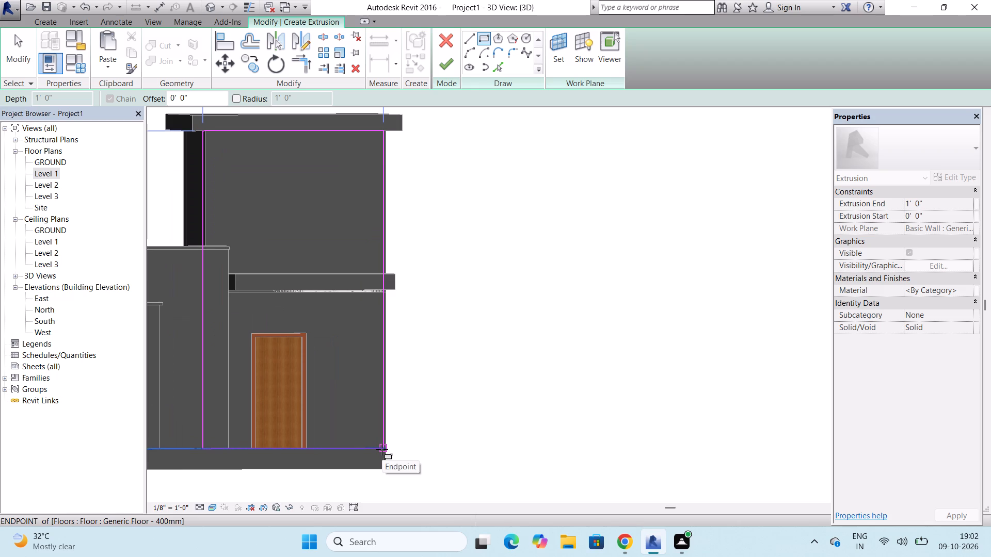
scroll(382, 449, up, 4)
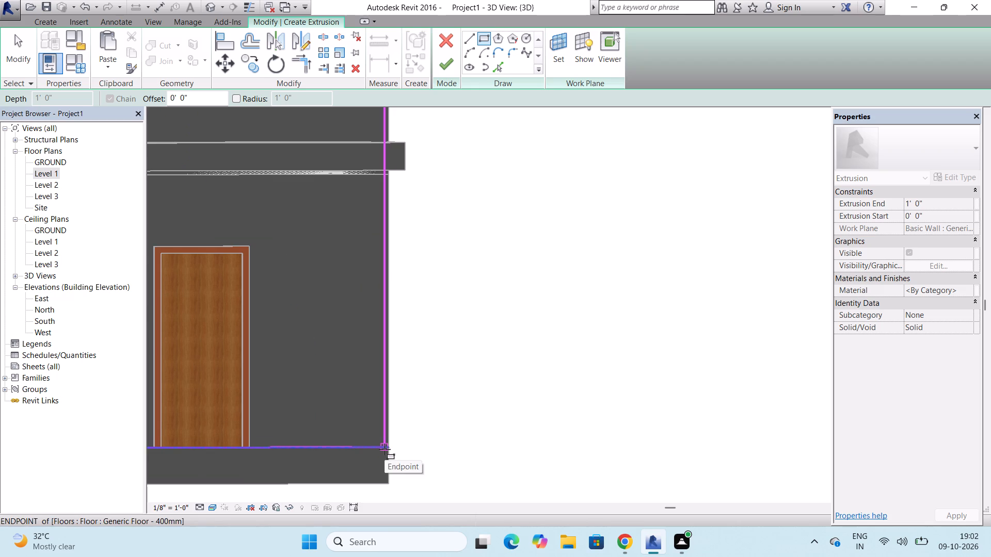
click(385, 449)
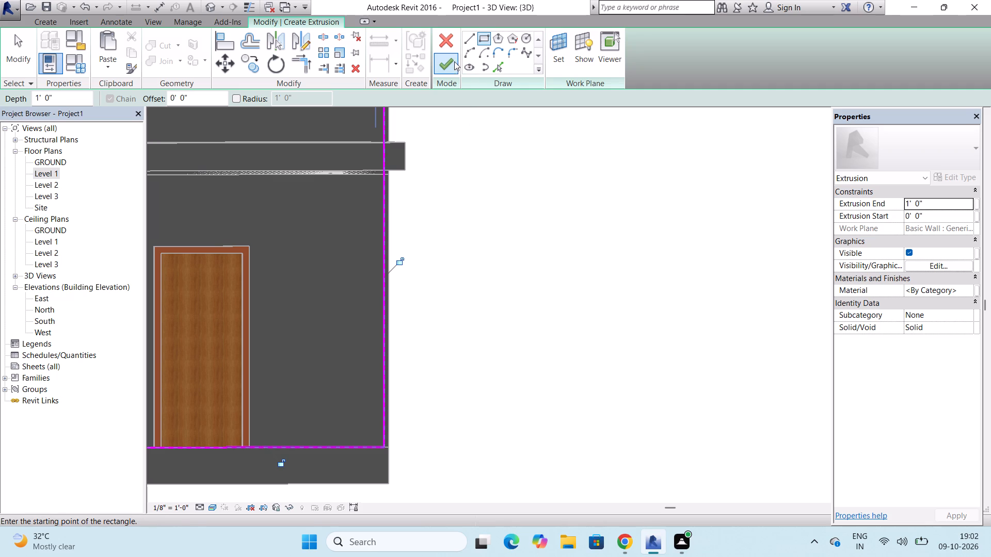
click(452, 61)
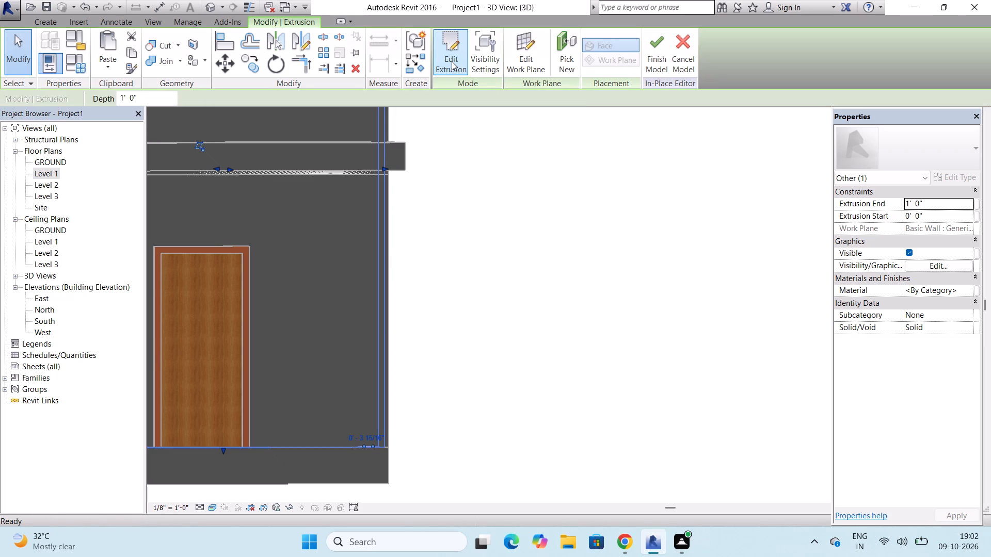
click(666, 56)
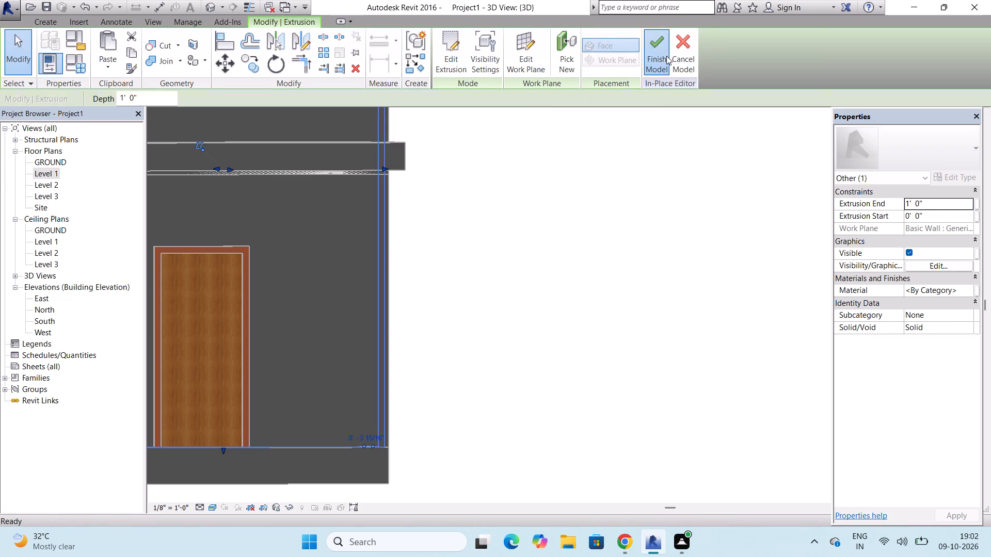
In the Level 1 floor plan, stretch the new in-place wall's south face out to the outer face of the room's south wall.
scroll(406, 364, down, 5)
scroll(440, 264, down, 3)
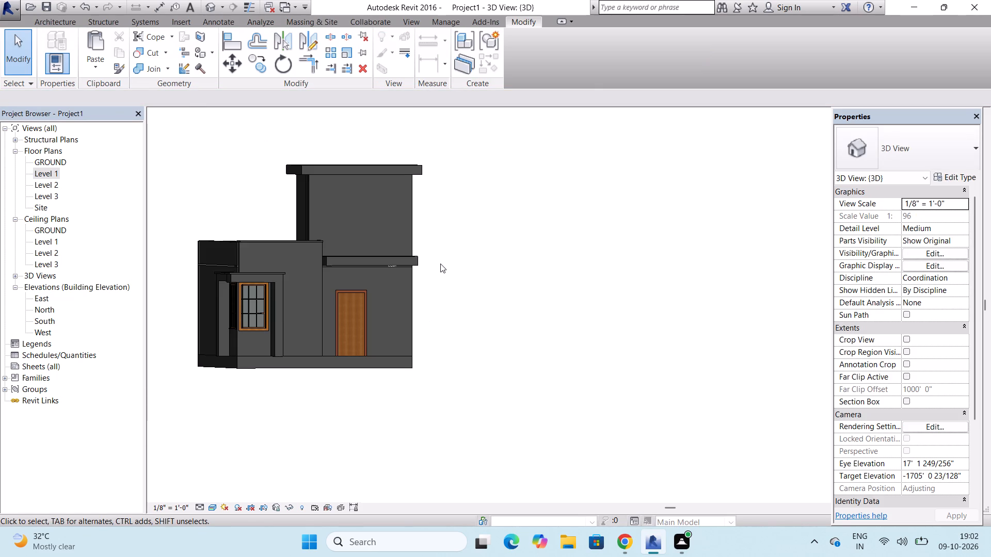
double_click(53, 170)
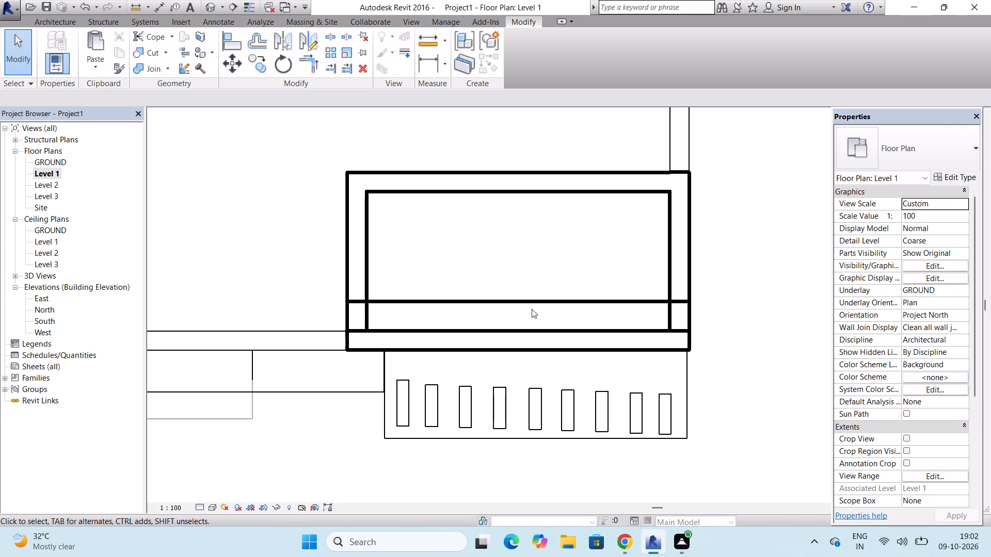
click(534, 304)
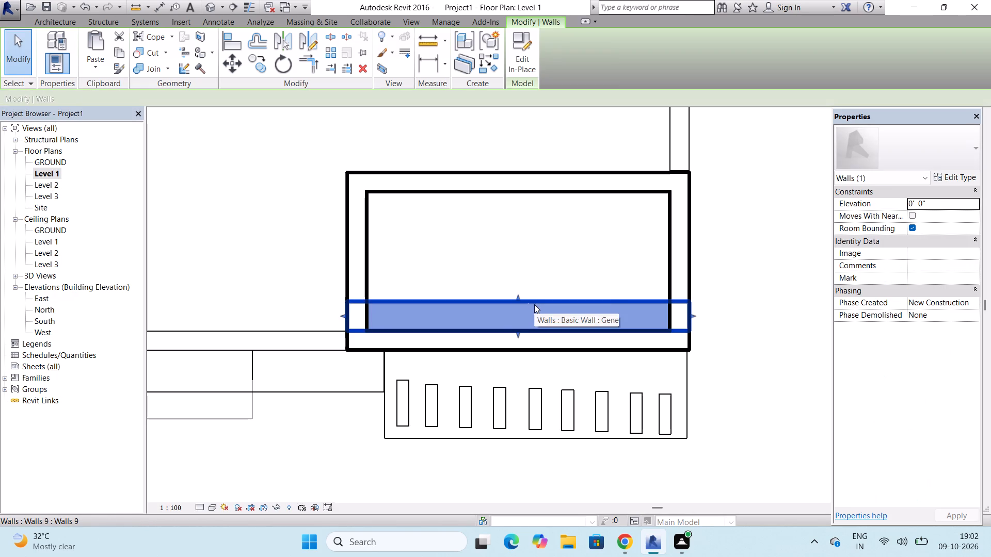
drag(518, 331, 518, 353)
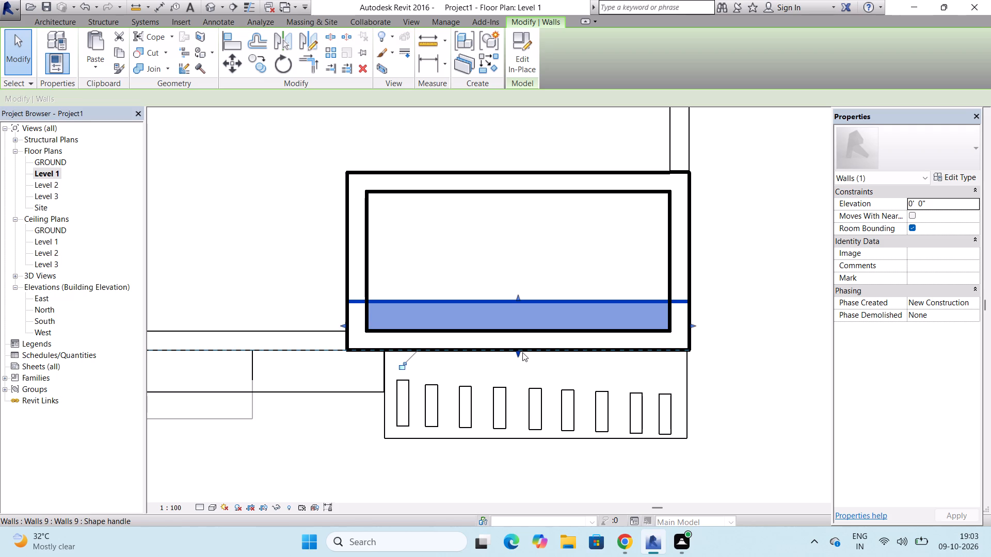
key(Escape)
key(Escape)
key(Escape)
key(Escape)
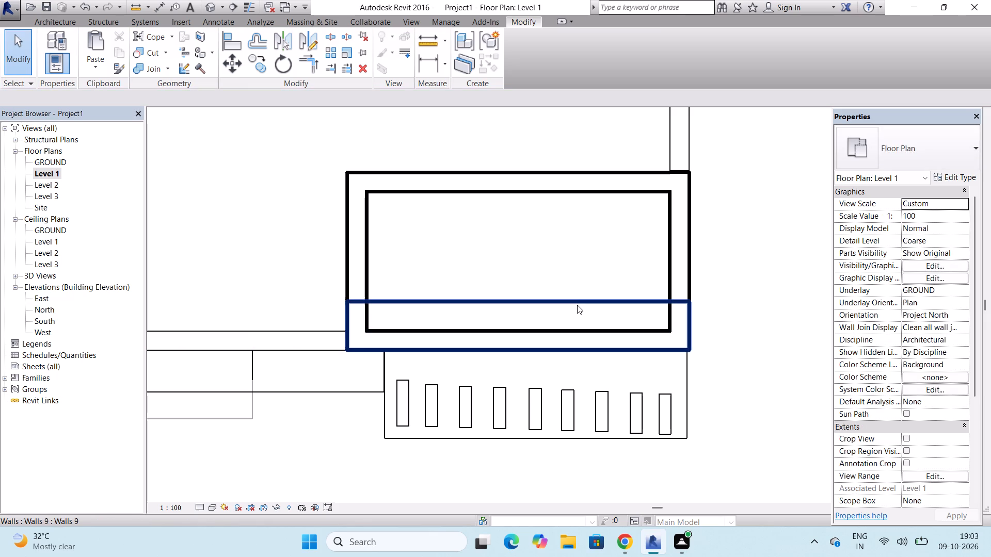
Pull the in-place wall's north face back to the inner face of the upper room's south wall.
click(577, 303)
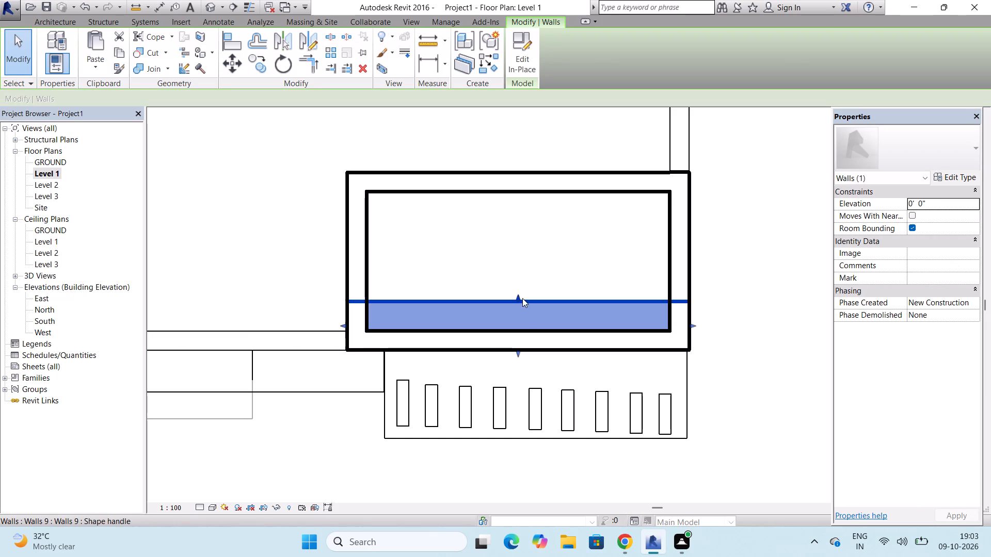
click(515, 294)
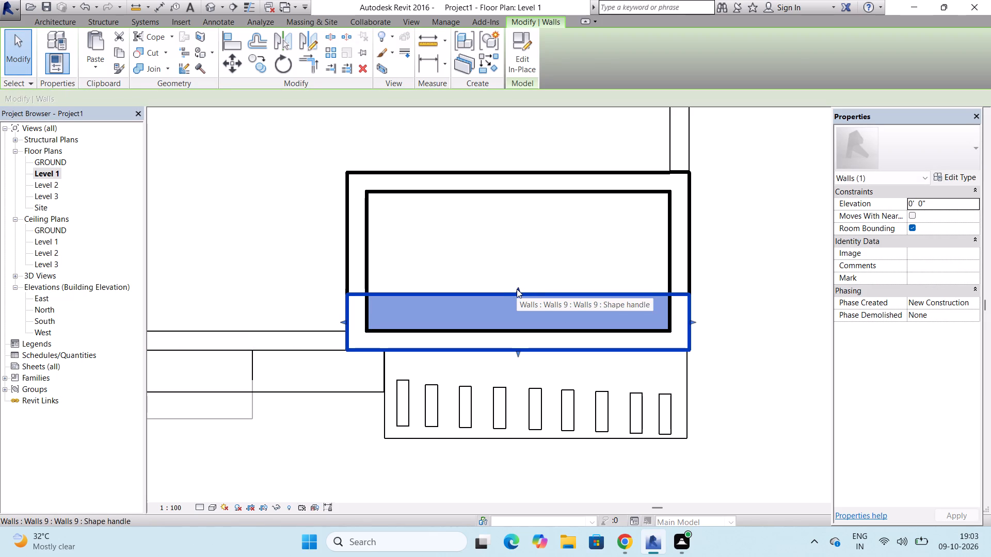
drag(518, 290, 518, 296)
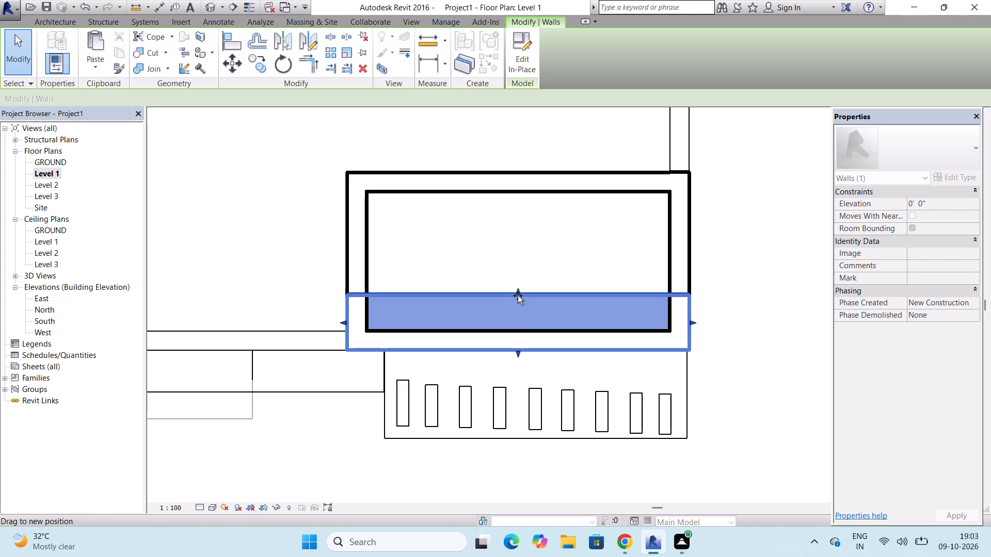
drag(518, 296, 518, 328)
key(Escape)
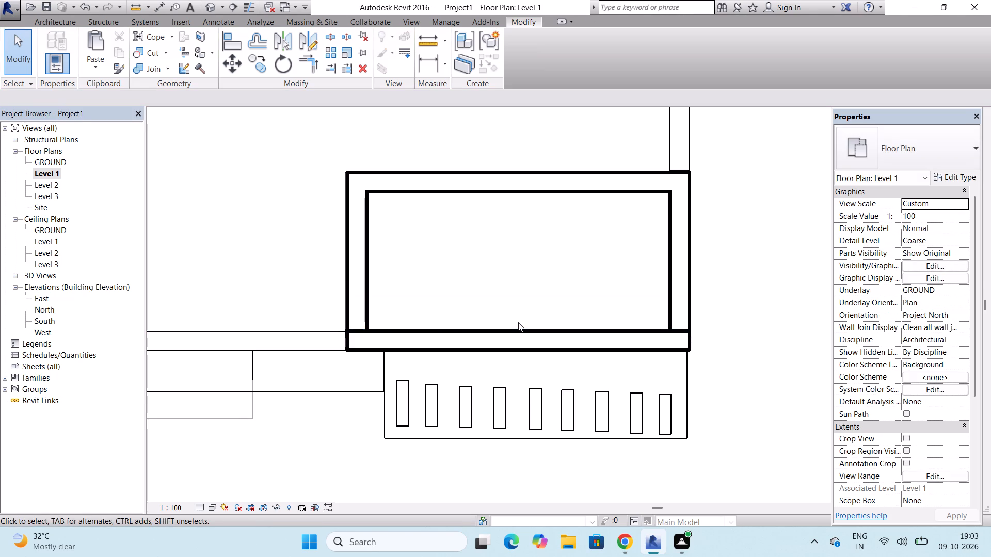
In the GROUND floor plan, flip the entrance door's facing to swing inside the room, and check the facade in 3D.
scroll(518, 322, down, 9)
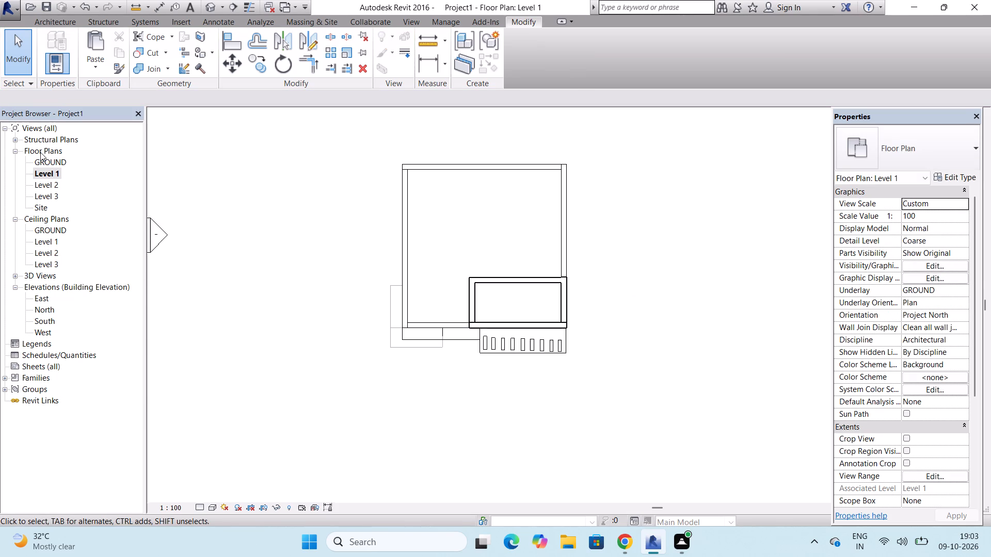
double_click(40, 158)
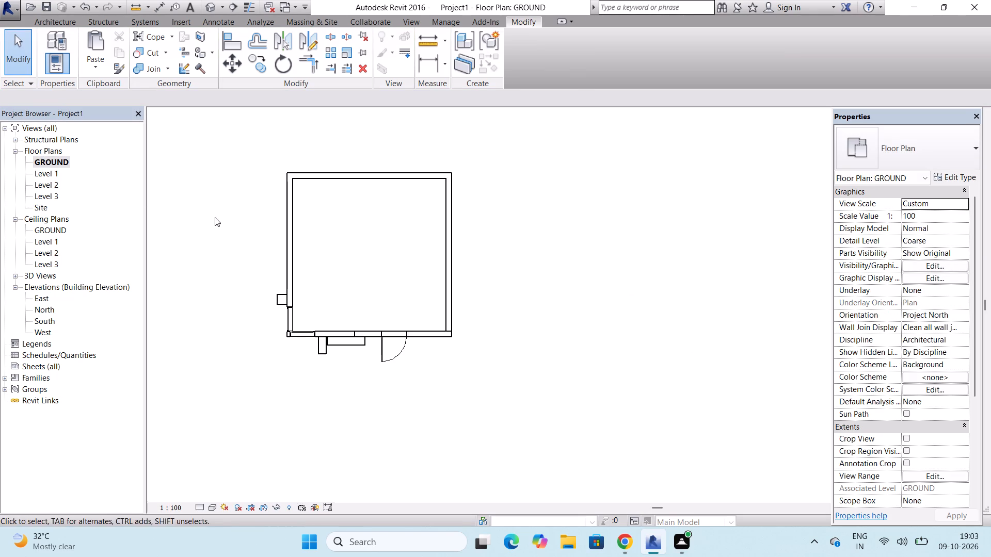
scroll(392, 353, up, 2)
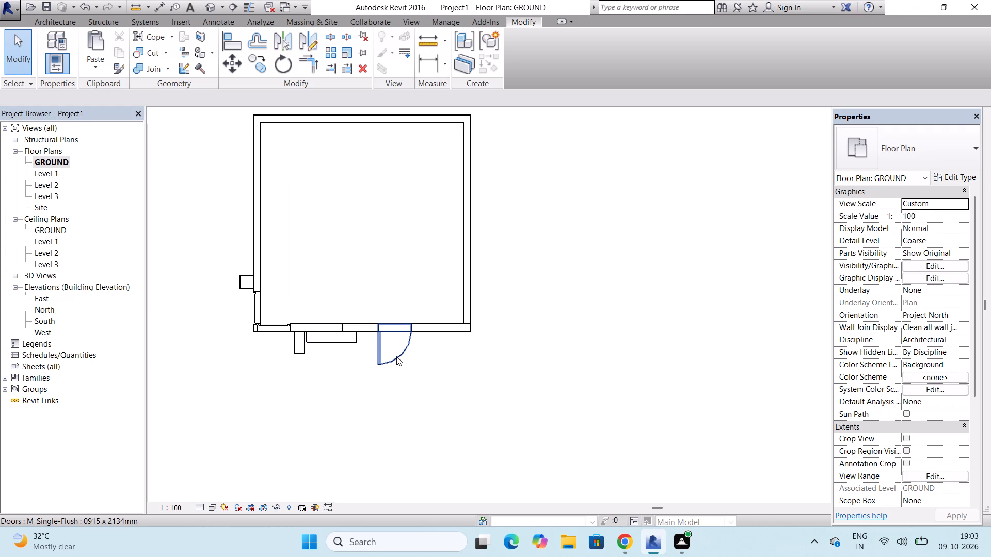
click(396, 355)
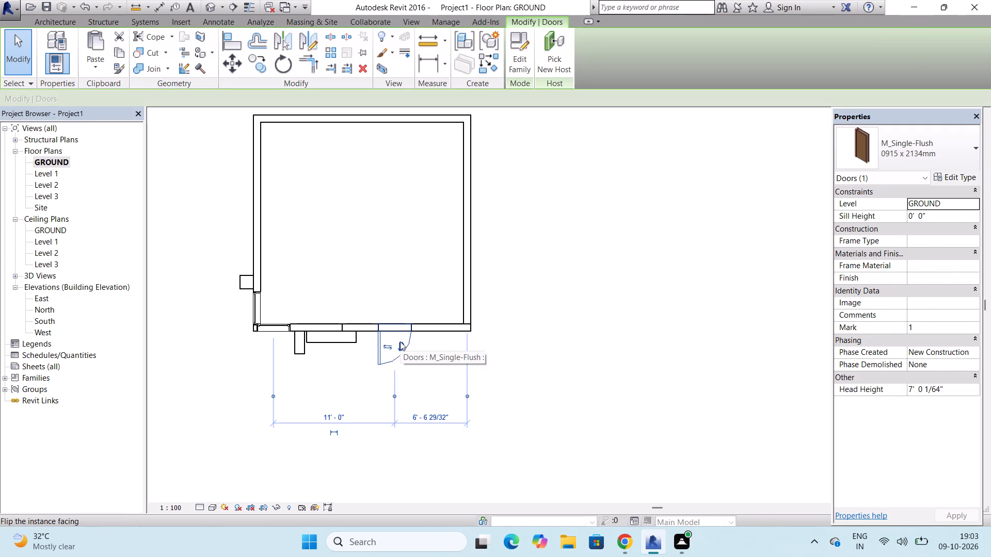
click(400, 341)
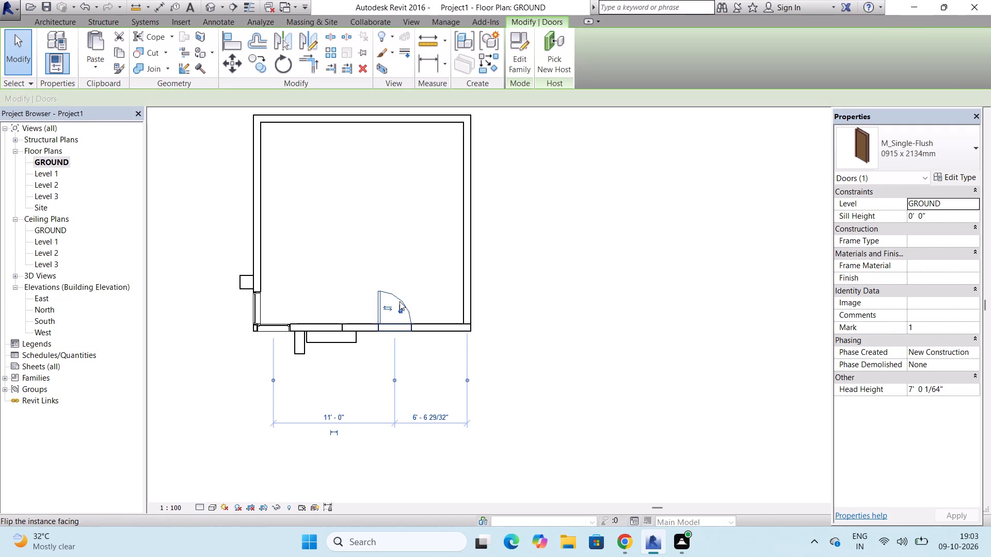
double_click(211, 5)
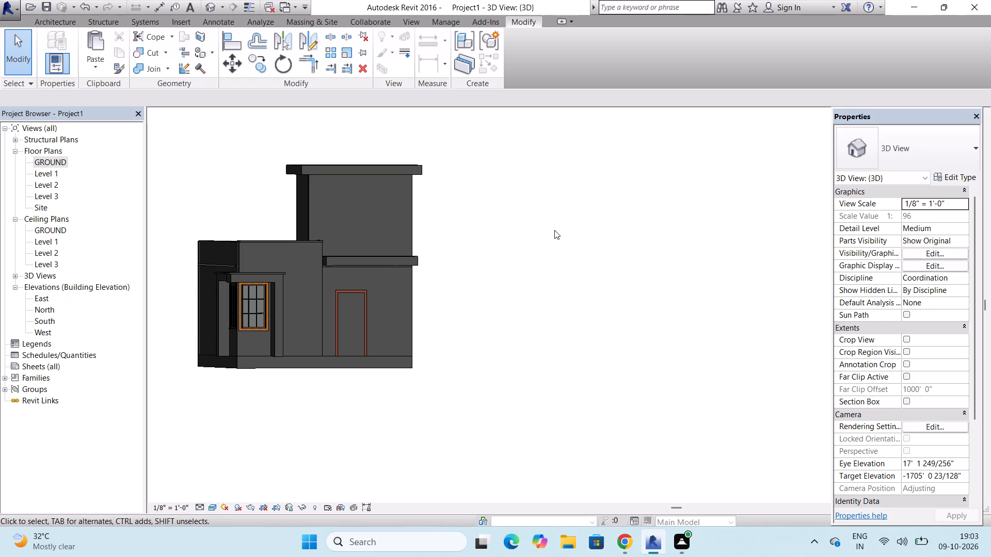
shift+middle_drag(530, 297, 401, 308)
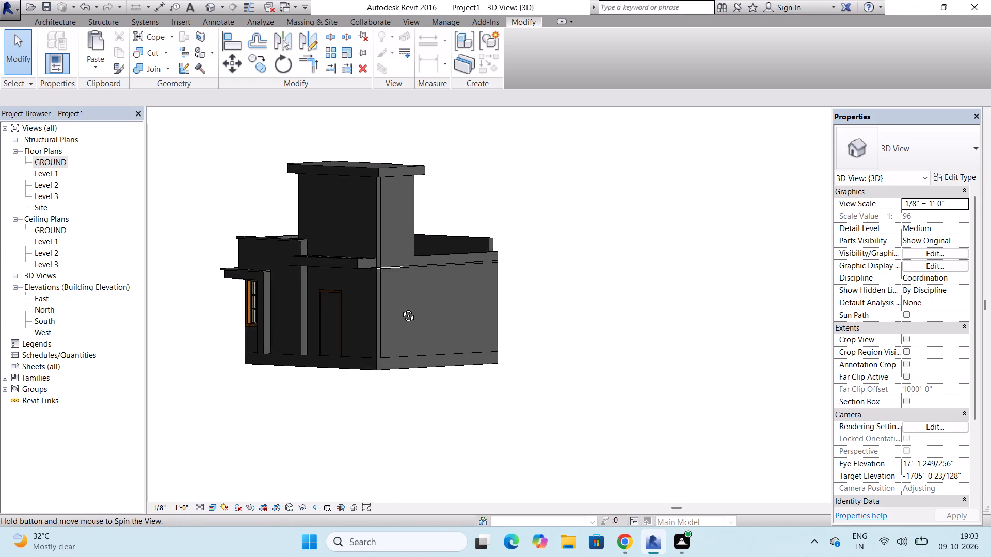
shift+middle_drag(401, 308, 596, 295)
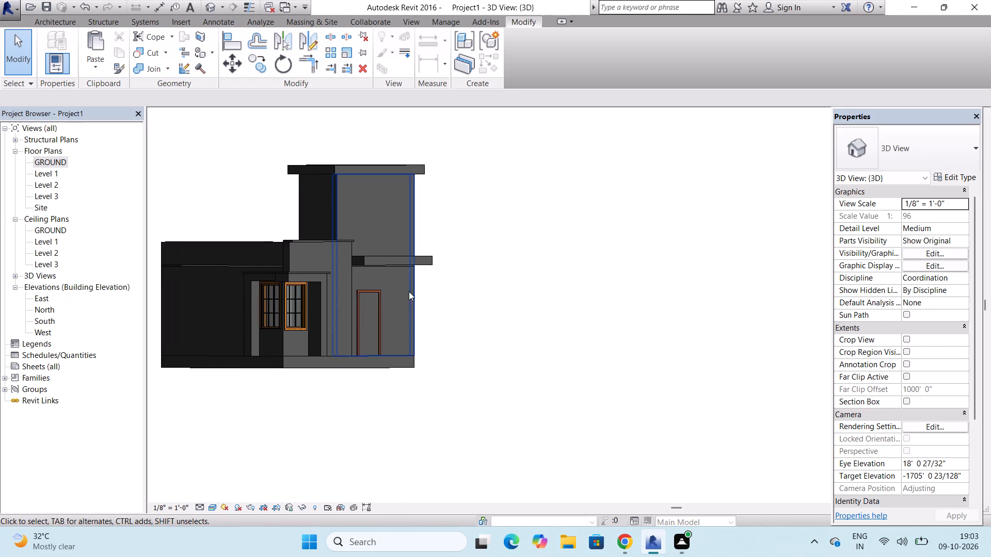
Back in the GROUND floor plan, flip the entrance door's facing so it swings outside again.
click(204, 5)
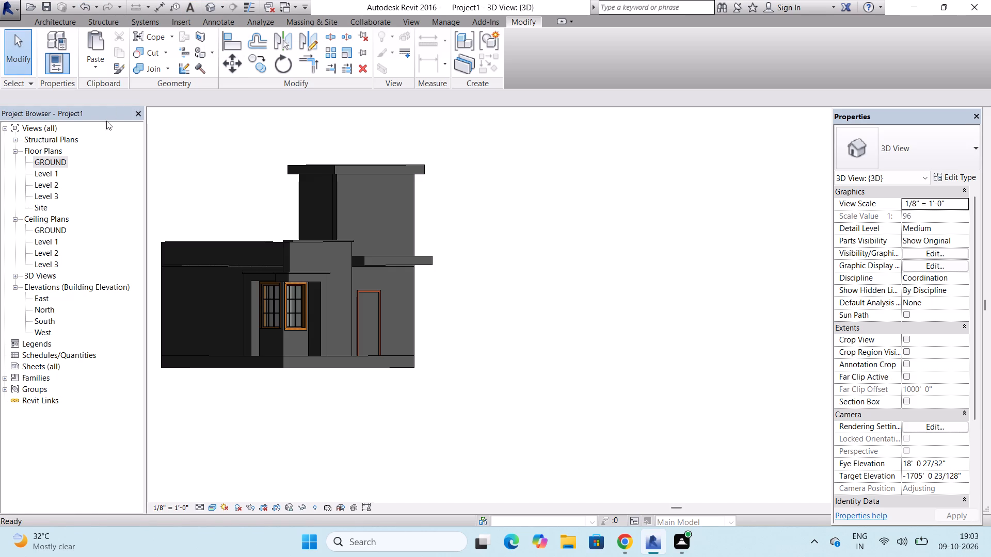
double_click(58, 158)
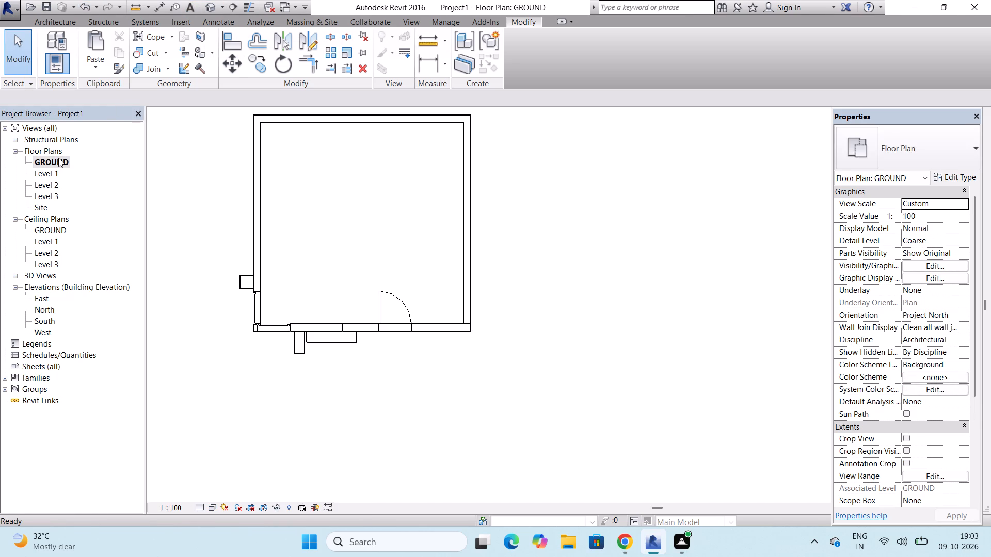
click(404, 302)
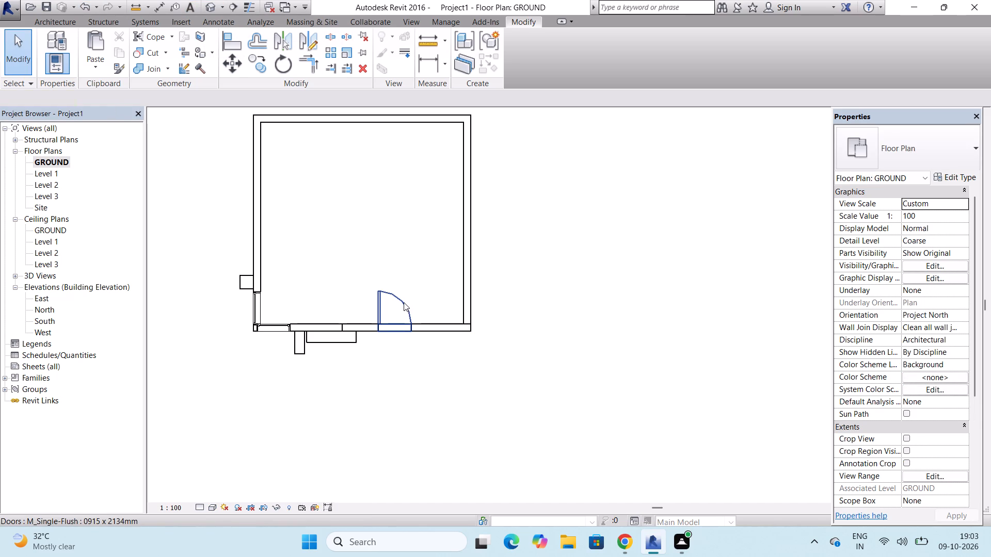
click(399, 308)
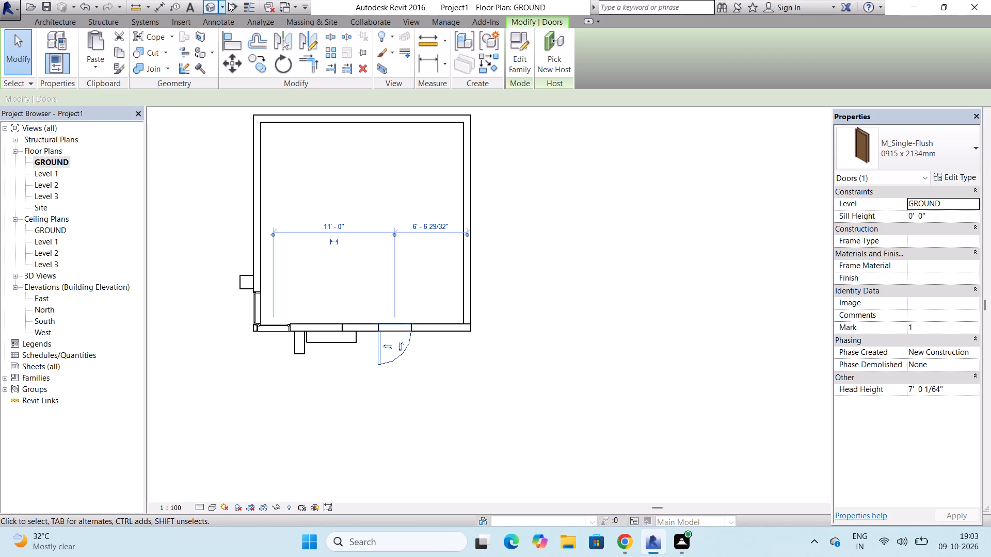
Examine the entrance facade, door and roof slab from several angles in the 3D view.
click(214, 6)
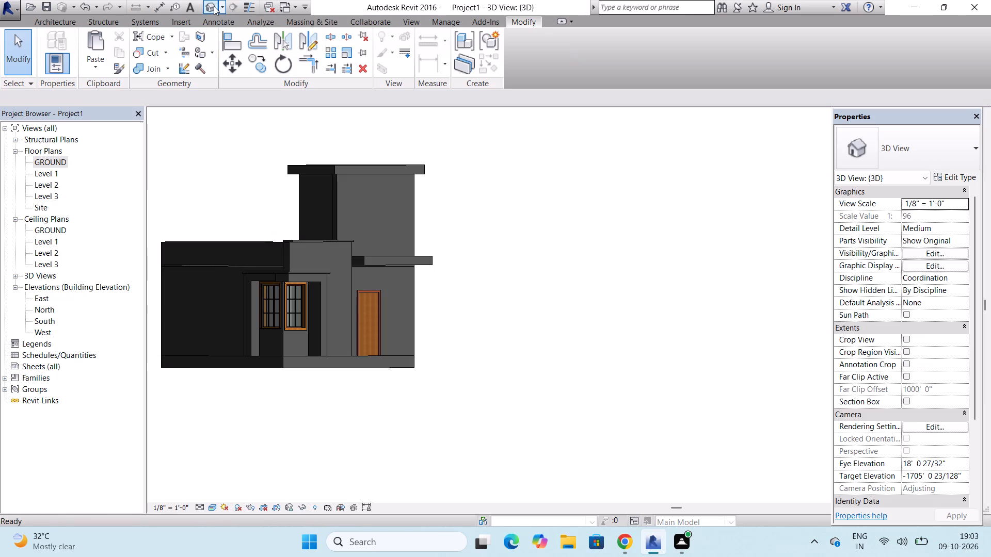
scroll(459, 302, down, 2)
scroll(459, 302, up, 3)
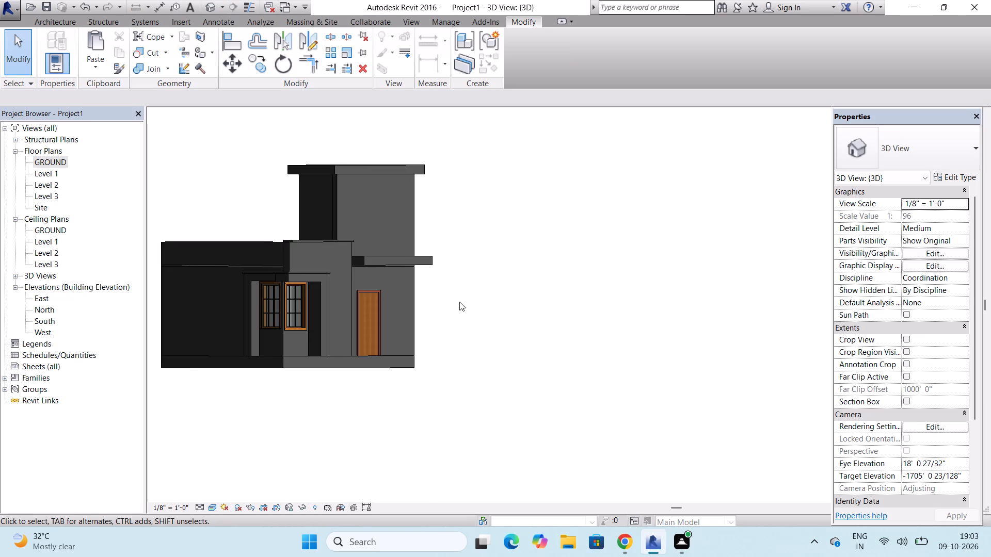
scroll(459, 302, up, 3)
scroll(459, 302, down, 2)
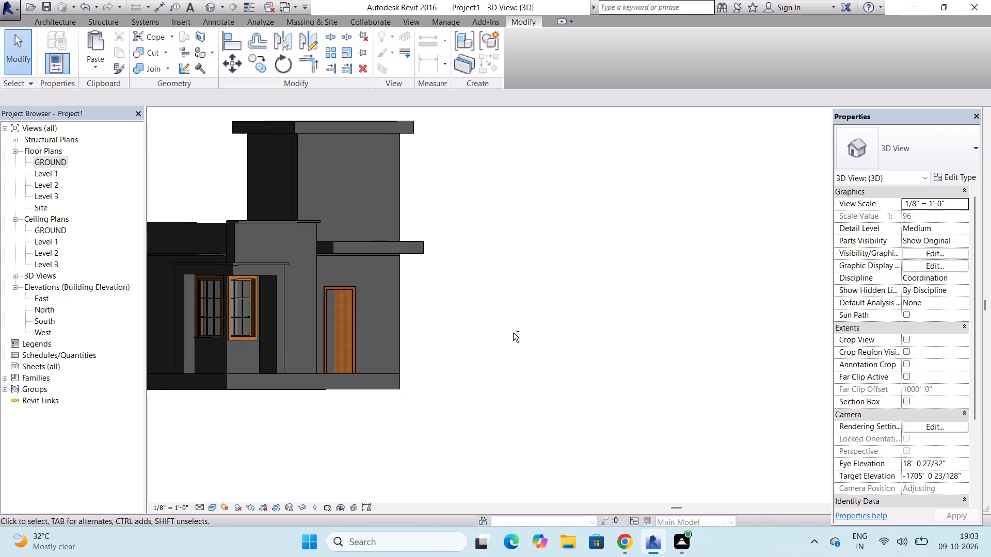
shift+middle_drag(513, 333, 386, 351)
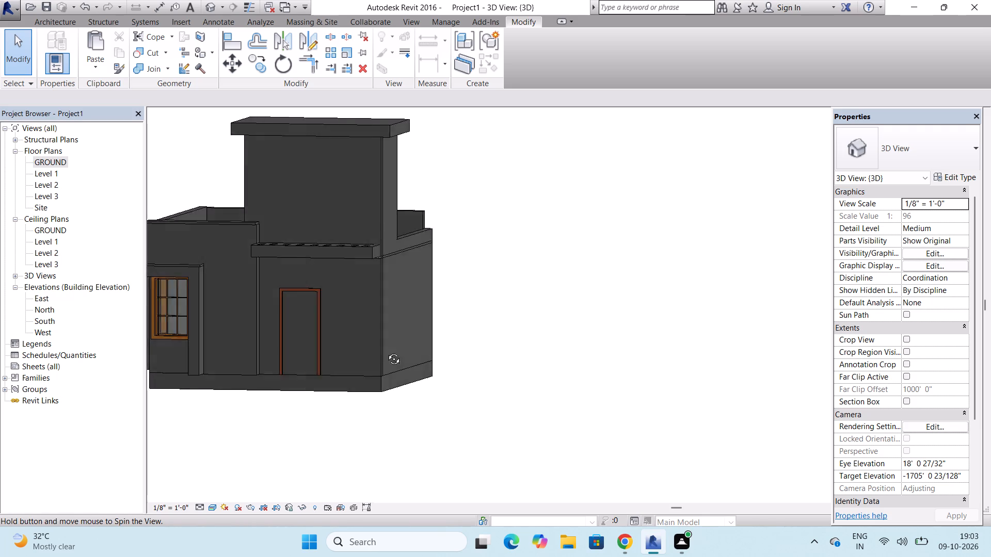
shift+middle_drag(386, 351, 394, 390)
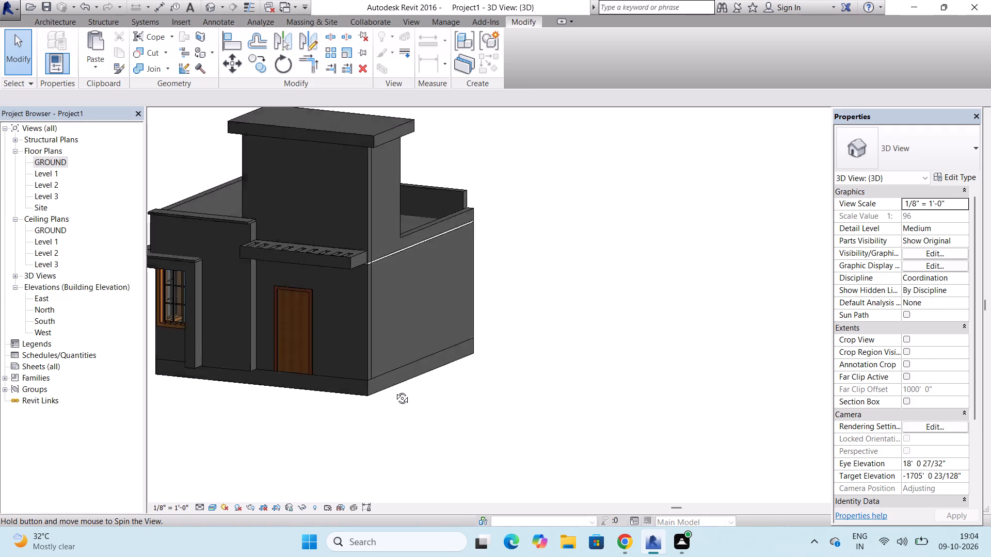
shift+middle_drag(394, 390, 436, 390)
shift+middle_click(436, 390)
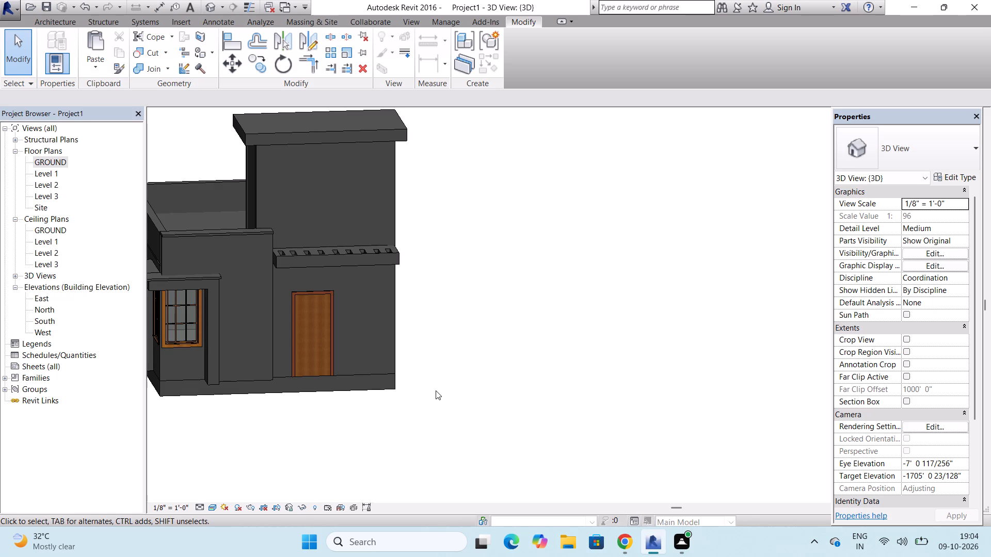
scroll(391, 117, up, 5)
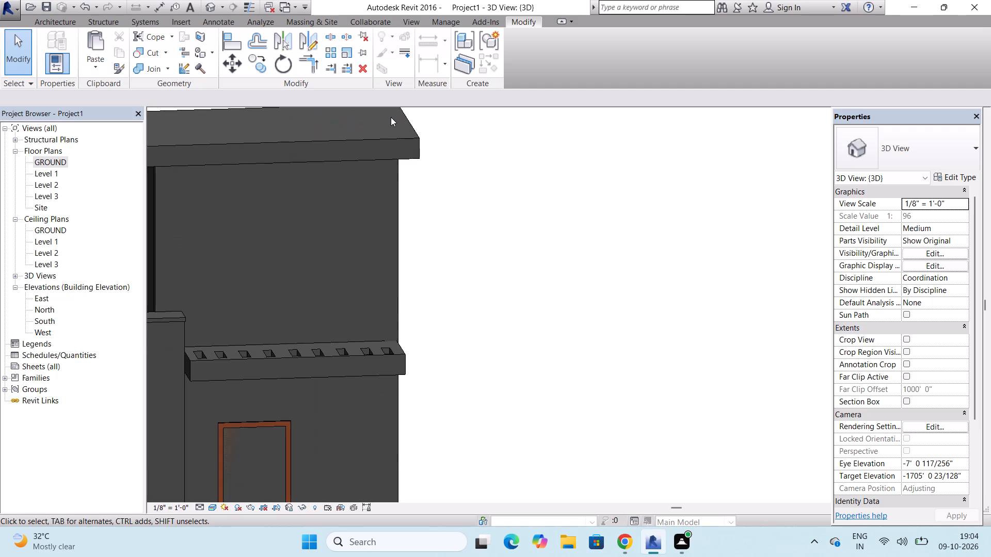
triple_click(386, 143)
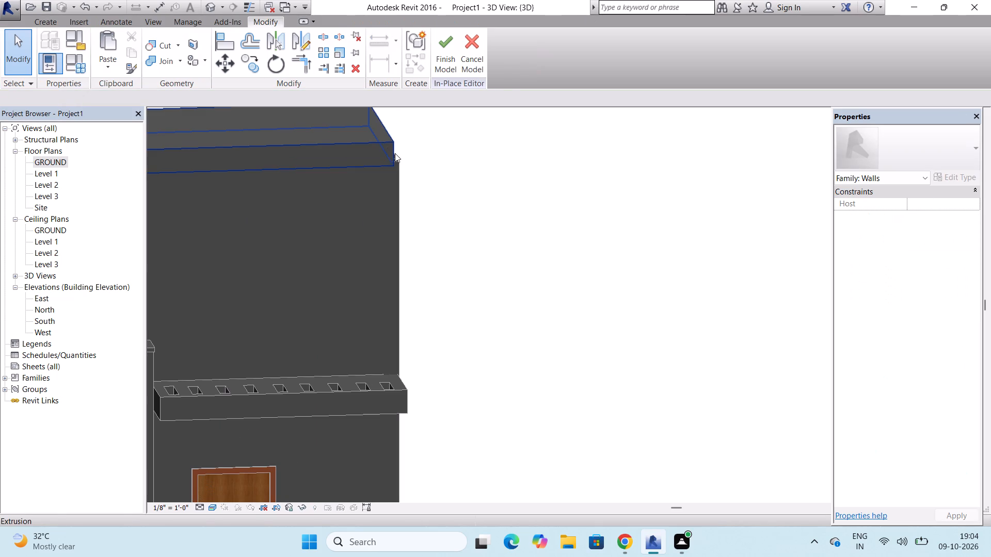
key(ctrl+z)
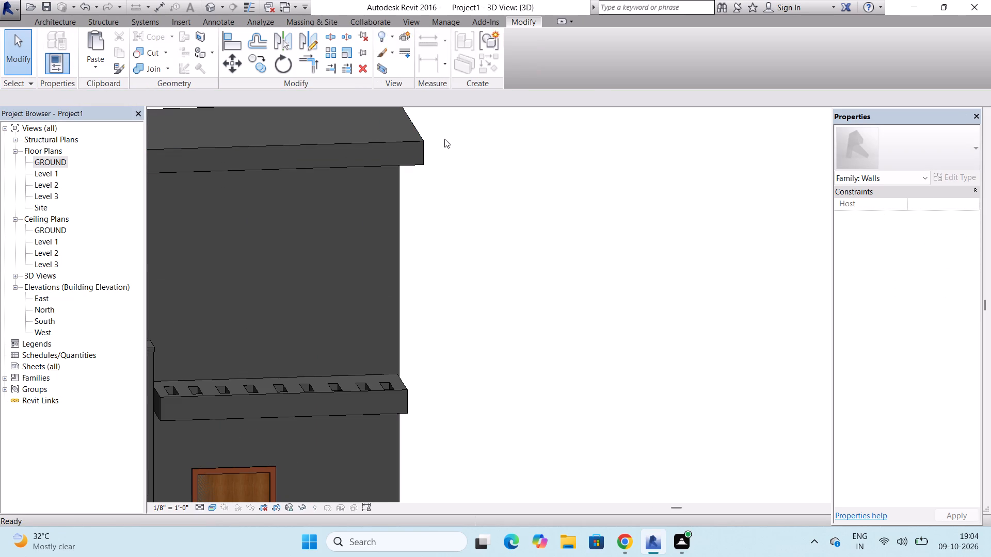
Open the upper room's roof slab for in-place editing and finish the model without editing its sketch.
click(405, 143)
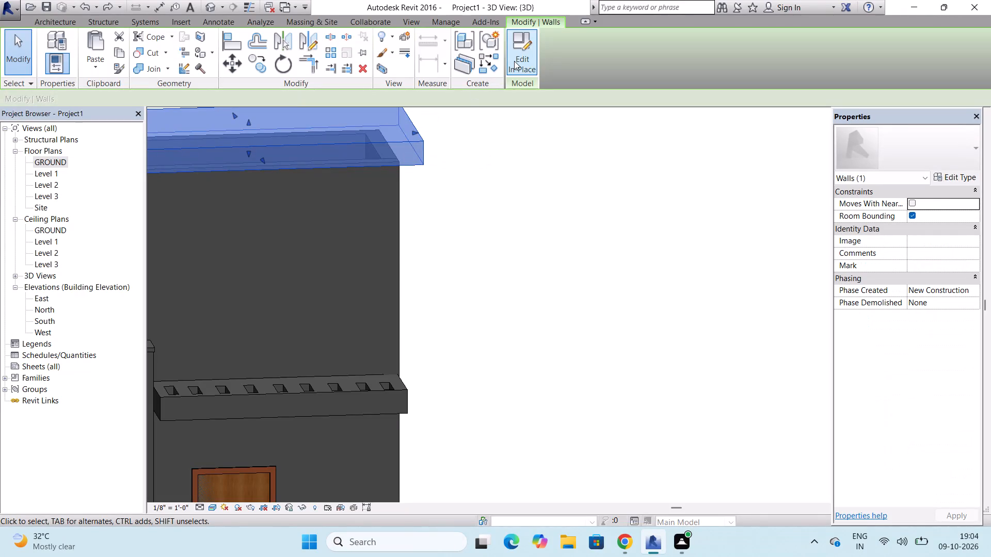
double_click(514, 61)
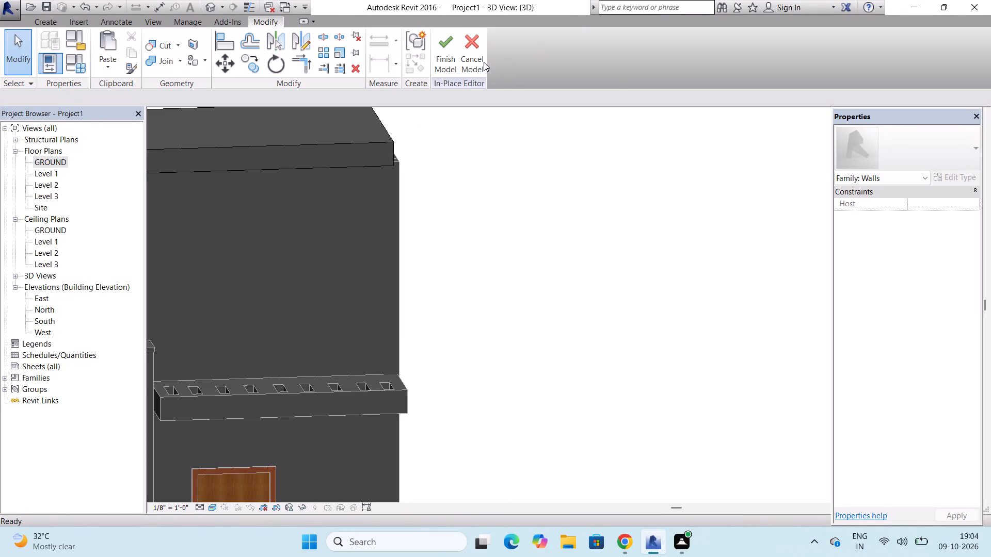
click(448, 65)
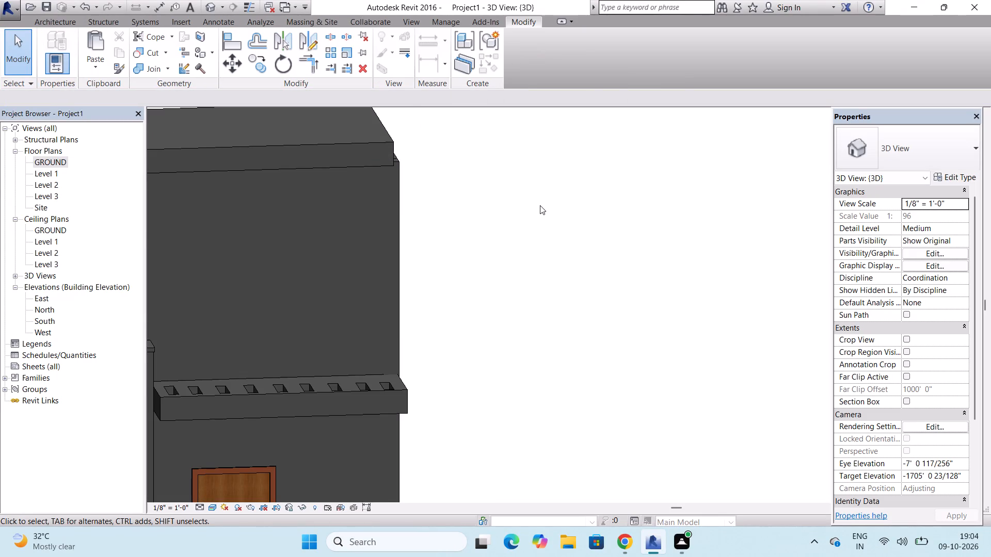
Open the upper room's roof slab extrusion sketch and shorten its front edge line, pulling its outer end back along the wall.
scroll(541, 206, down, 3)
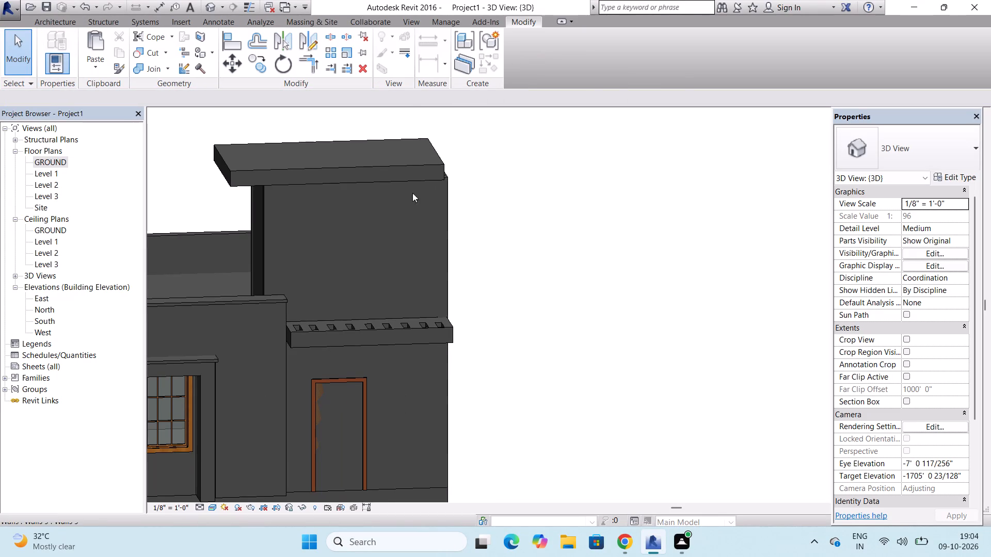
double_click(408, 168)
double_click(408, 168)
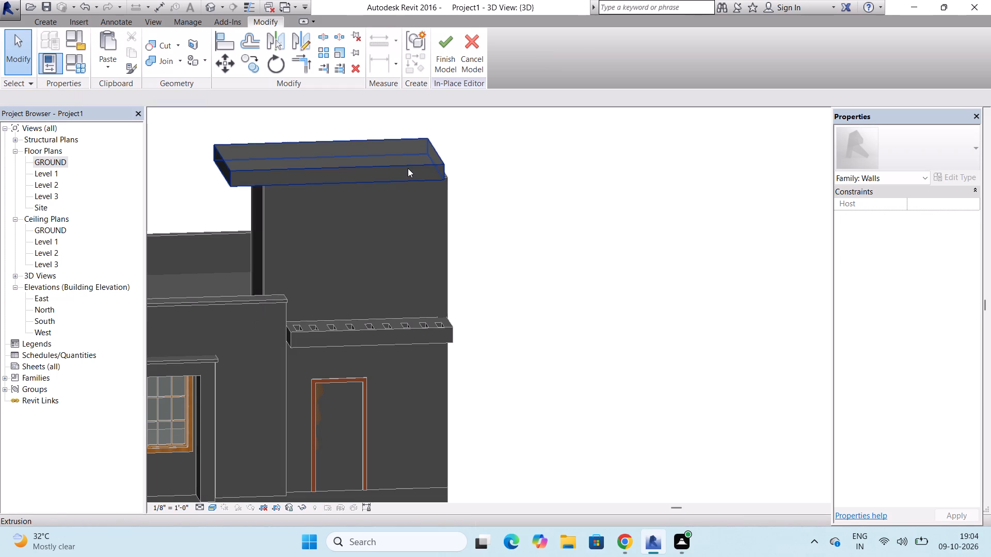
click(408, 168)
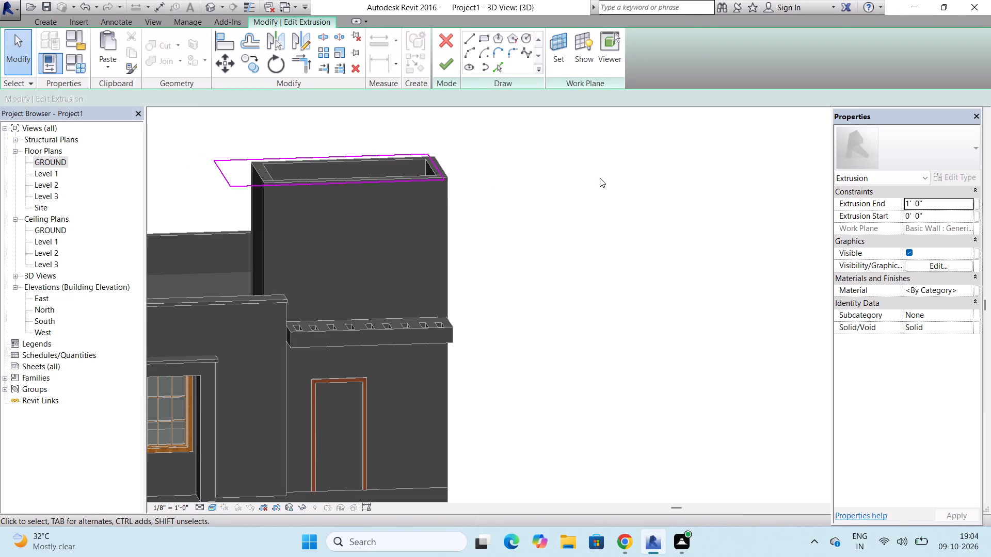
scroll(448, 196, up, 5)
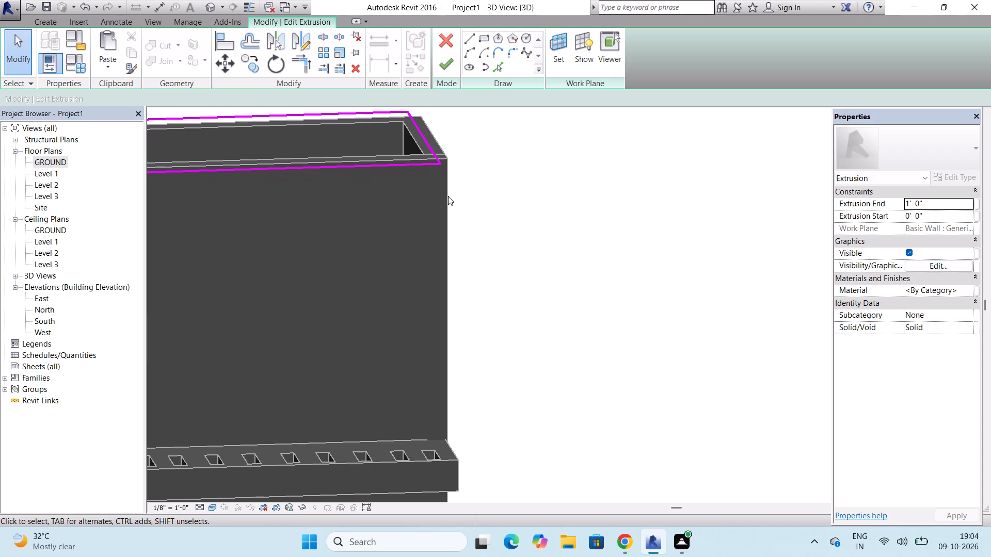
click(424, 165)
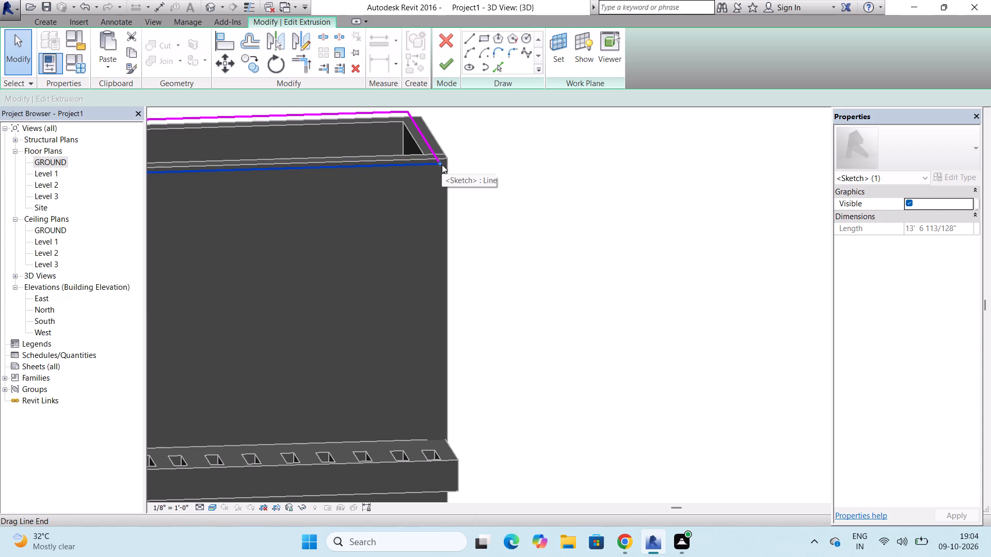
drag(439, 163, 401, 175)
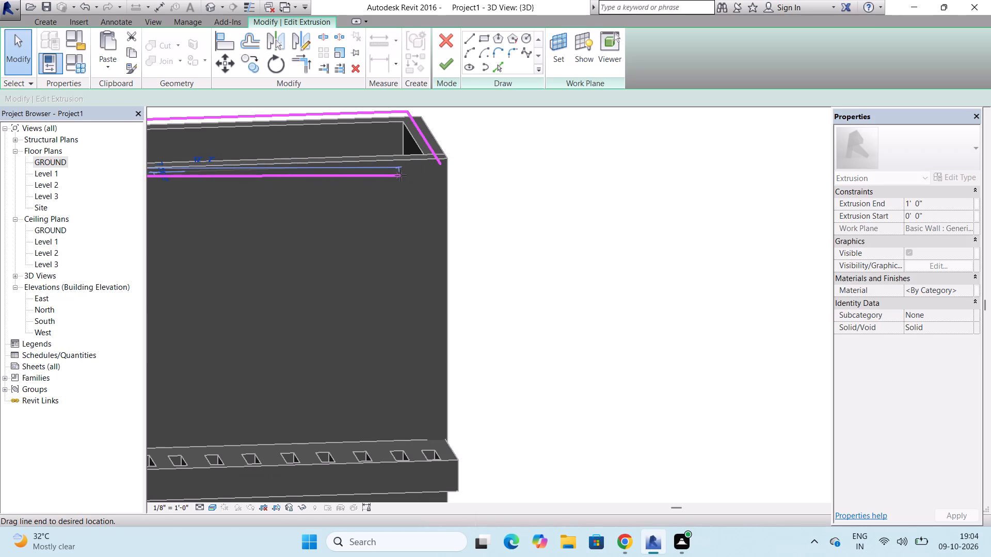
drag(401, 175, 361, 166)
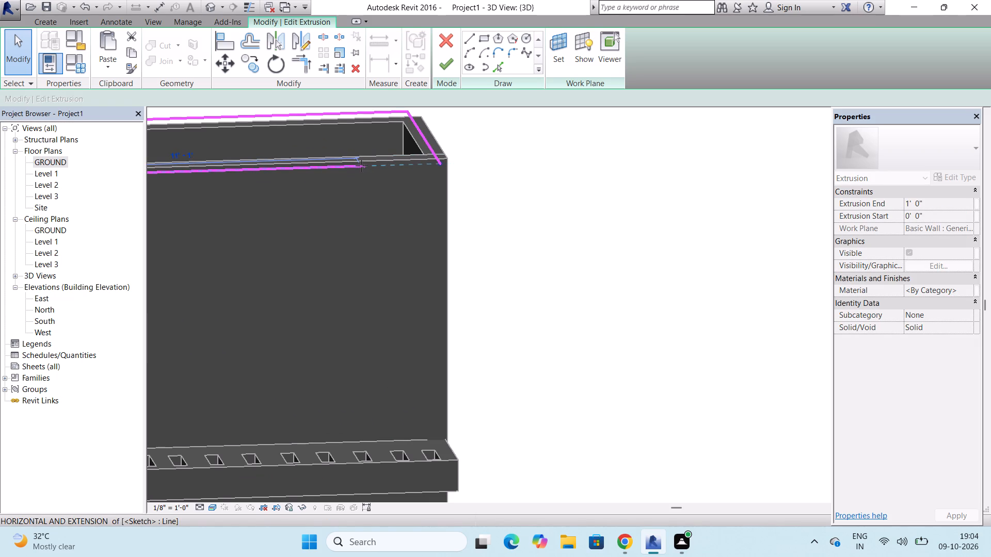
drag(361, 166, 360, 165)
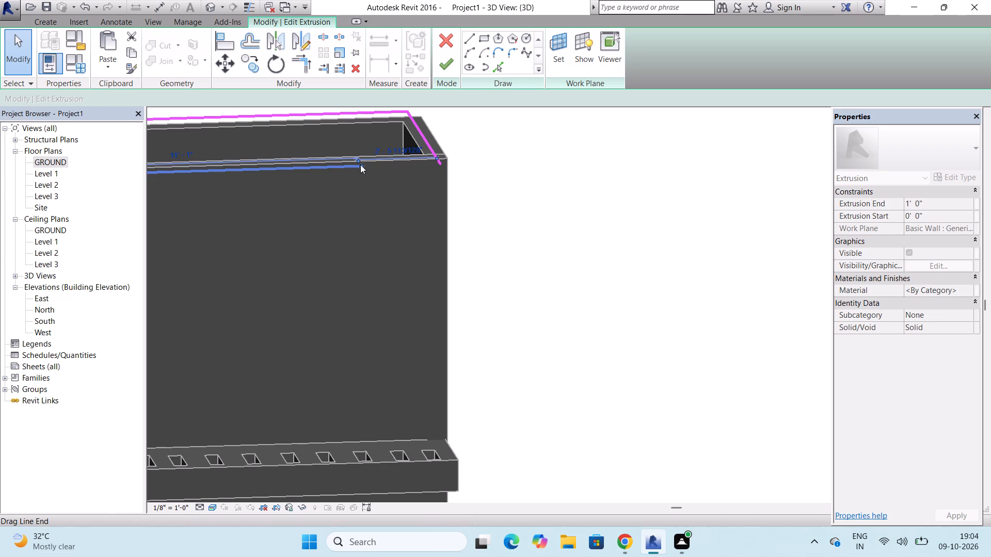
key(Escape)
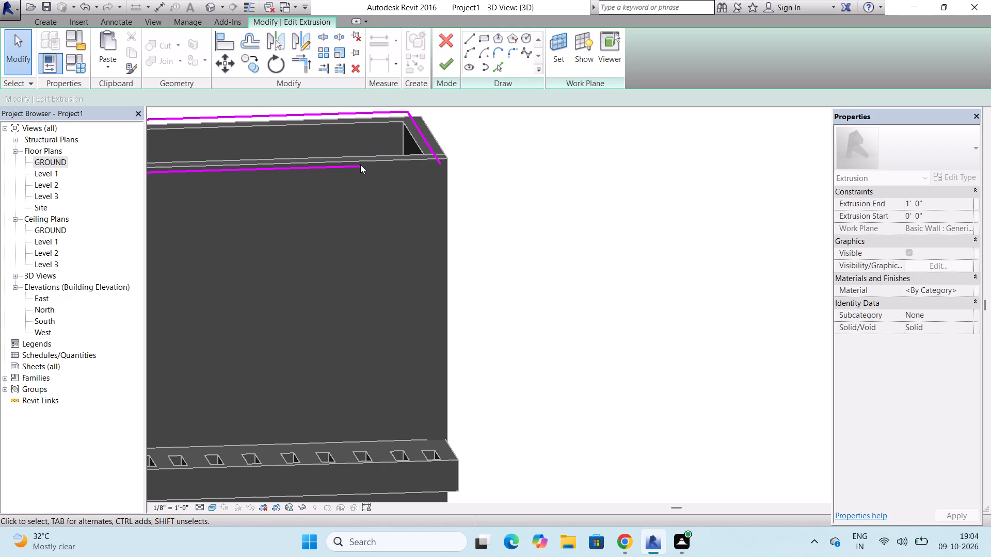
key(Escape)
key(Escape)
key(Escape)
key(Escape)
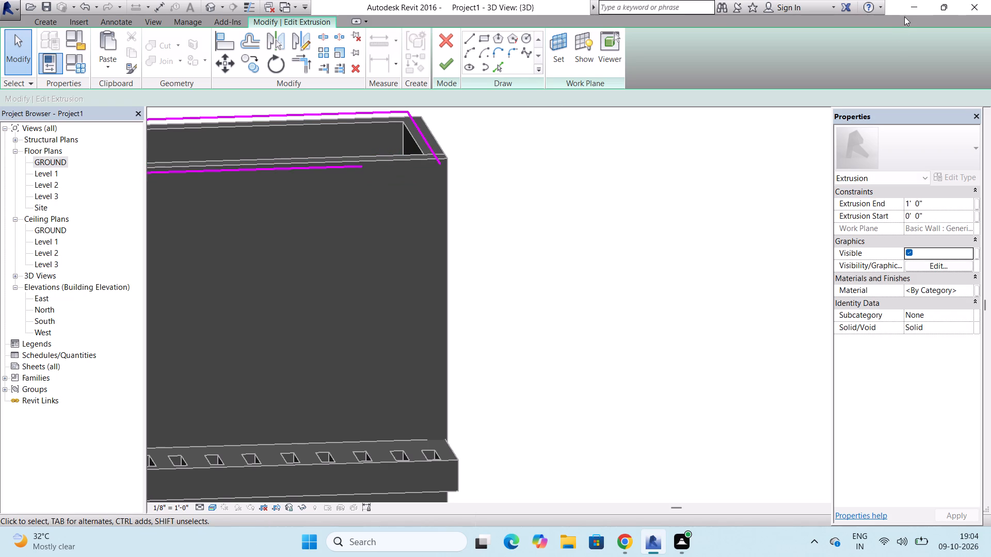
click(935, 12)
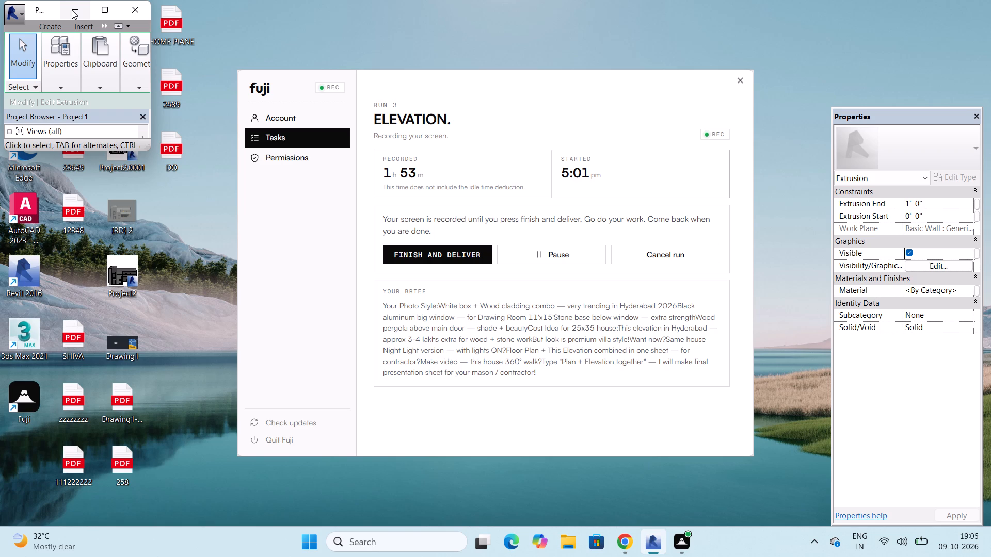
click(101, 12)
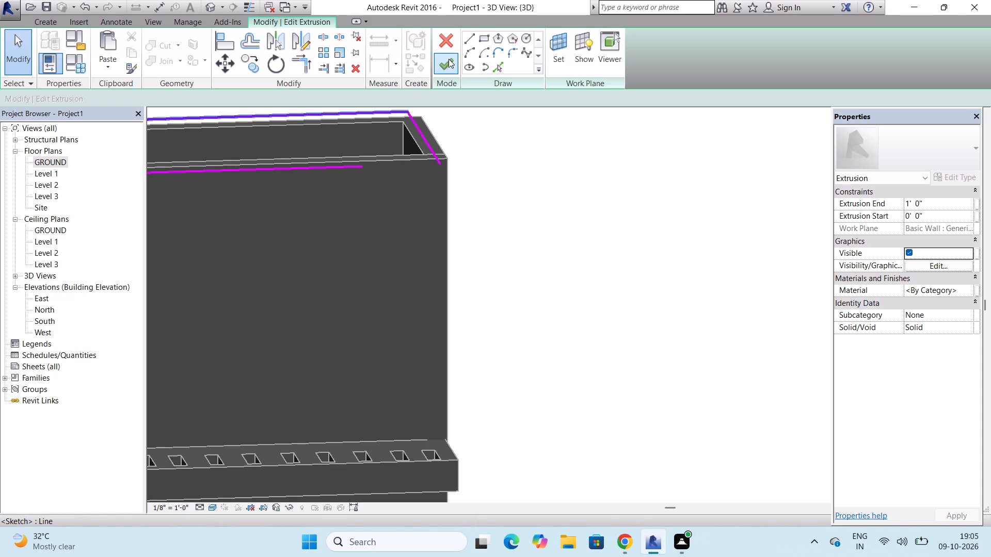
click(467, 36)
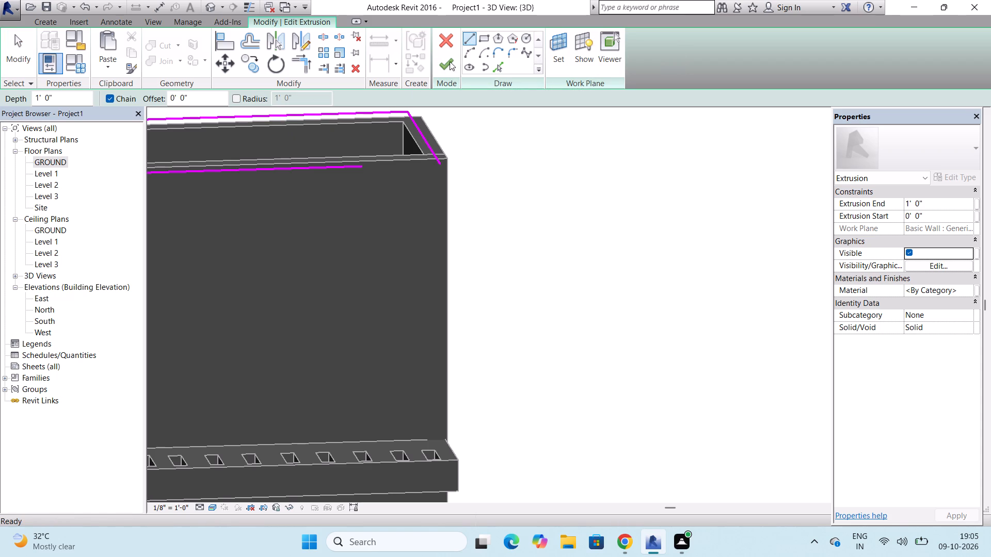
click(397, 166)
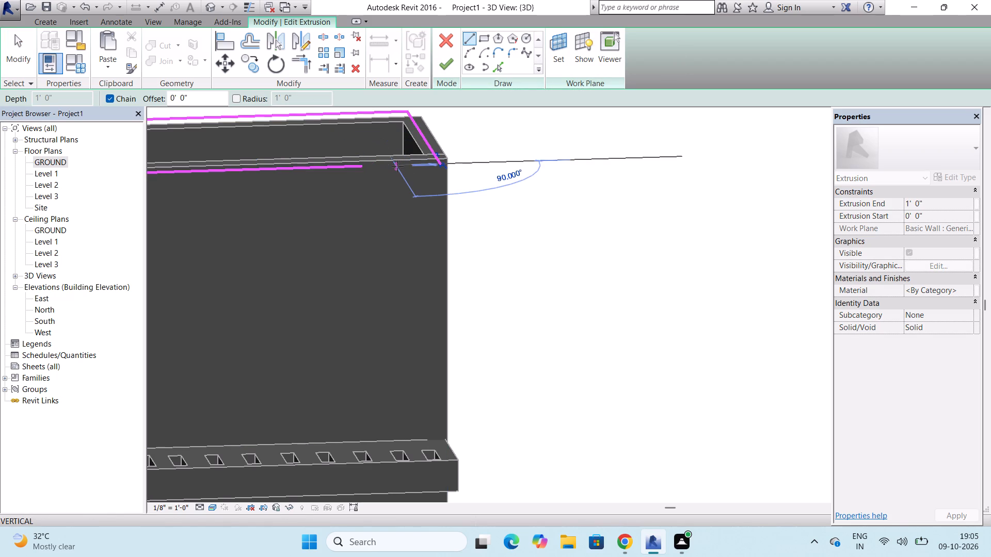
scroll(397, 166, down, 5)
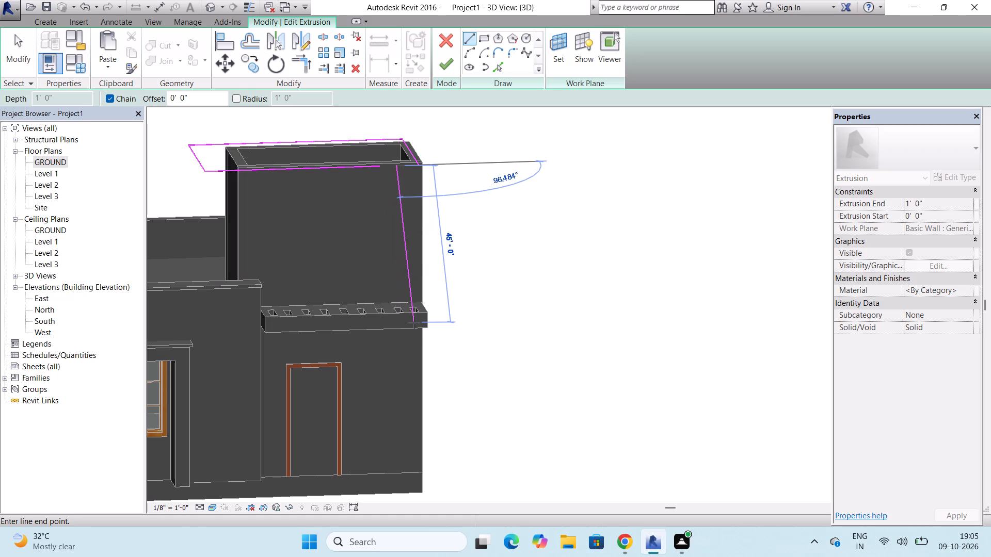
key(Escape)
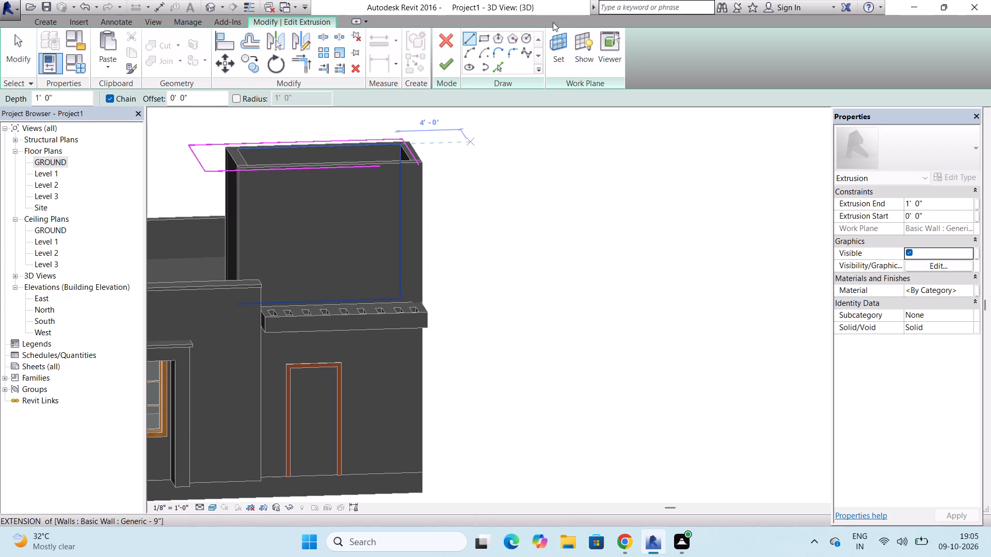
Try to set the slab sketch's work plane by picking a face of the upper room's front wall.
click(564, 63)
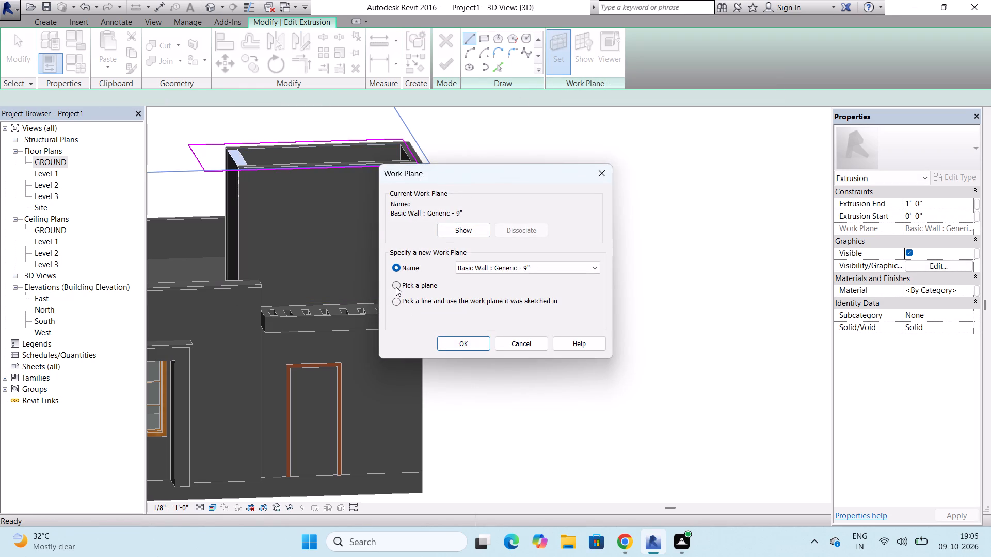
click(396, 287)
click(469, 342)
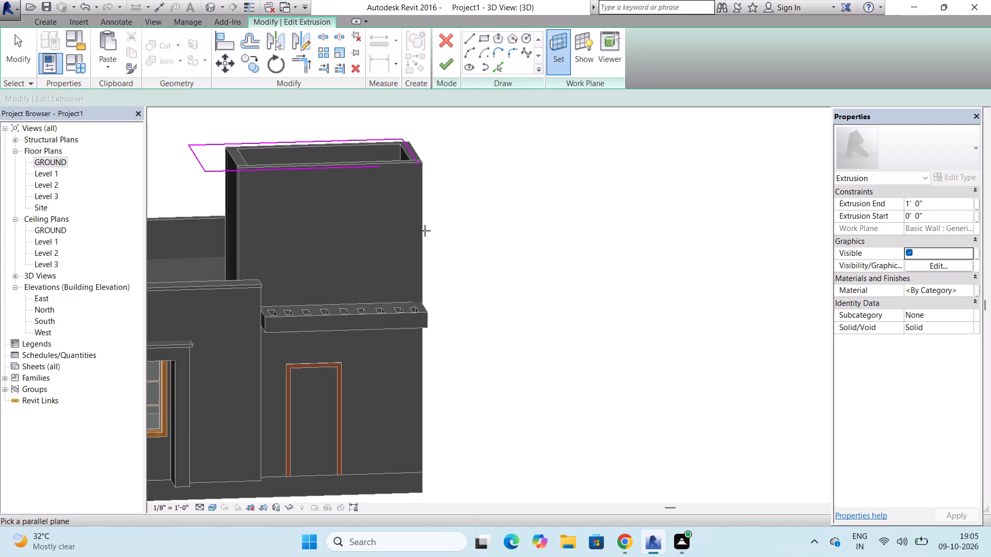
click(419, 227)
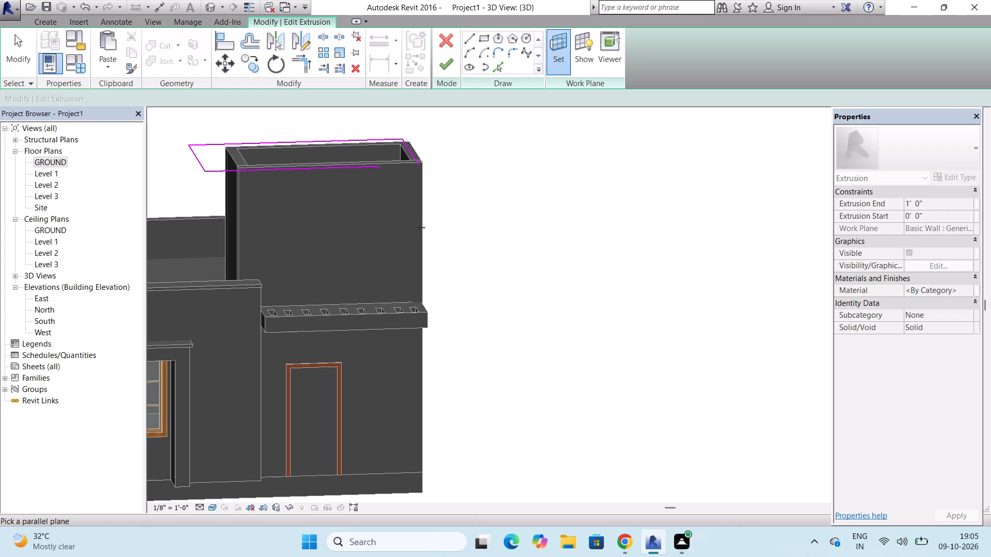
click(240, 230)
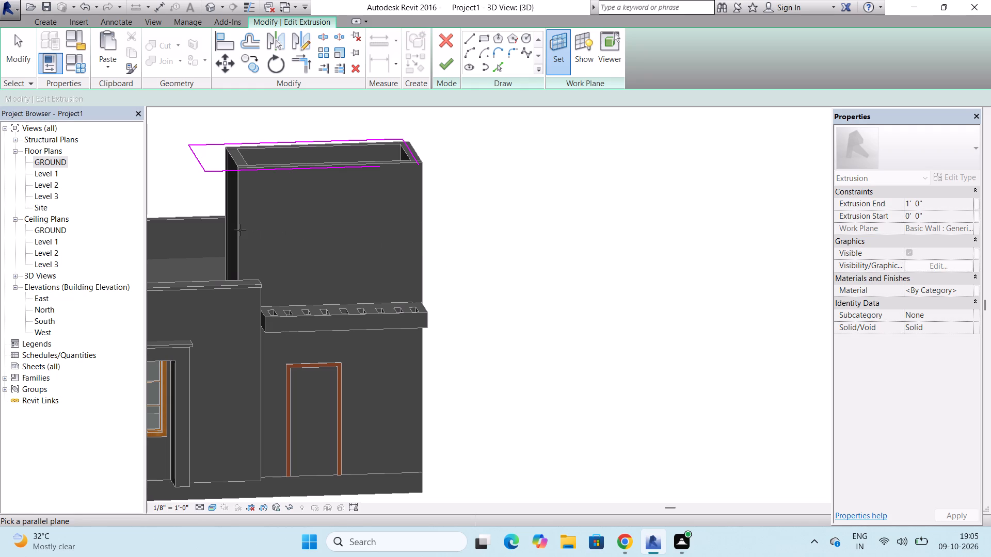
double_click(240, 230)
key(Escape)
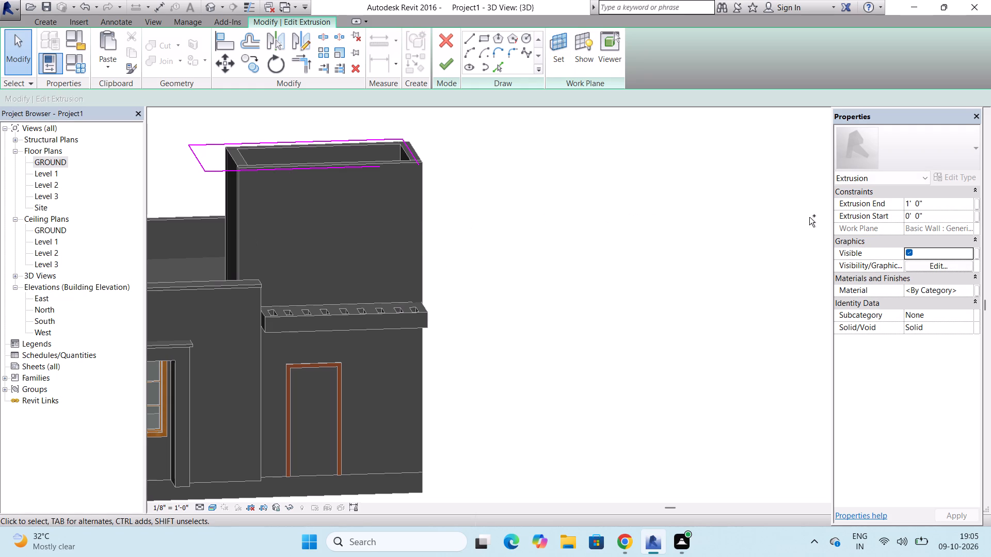
Undo the edits to the upper room's roof slab, back through its earlier outline correction.
key(ctrl+z)
key(ctrl+z)
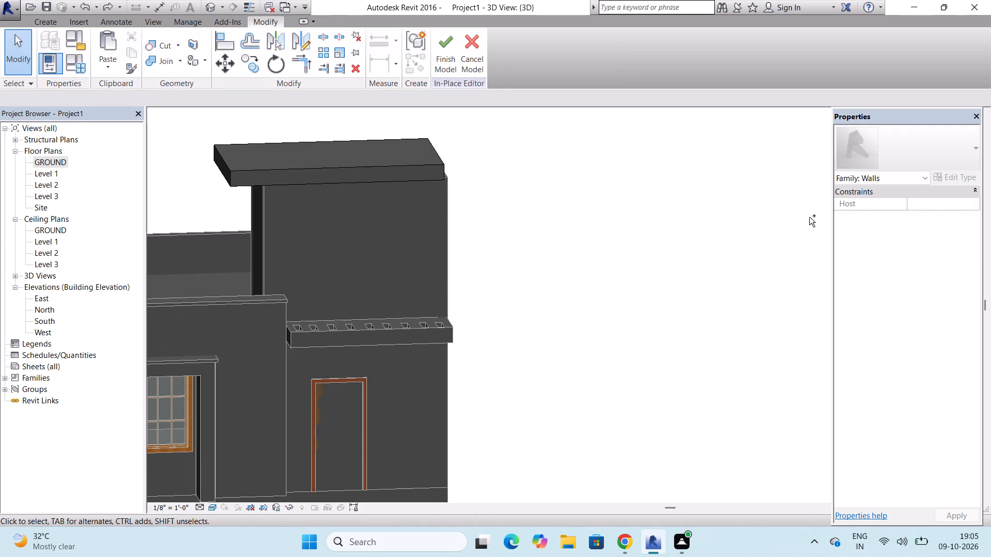
key(ctrl+z)
key(ctrl+z)
key(ctrl+z)
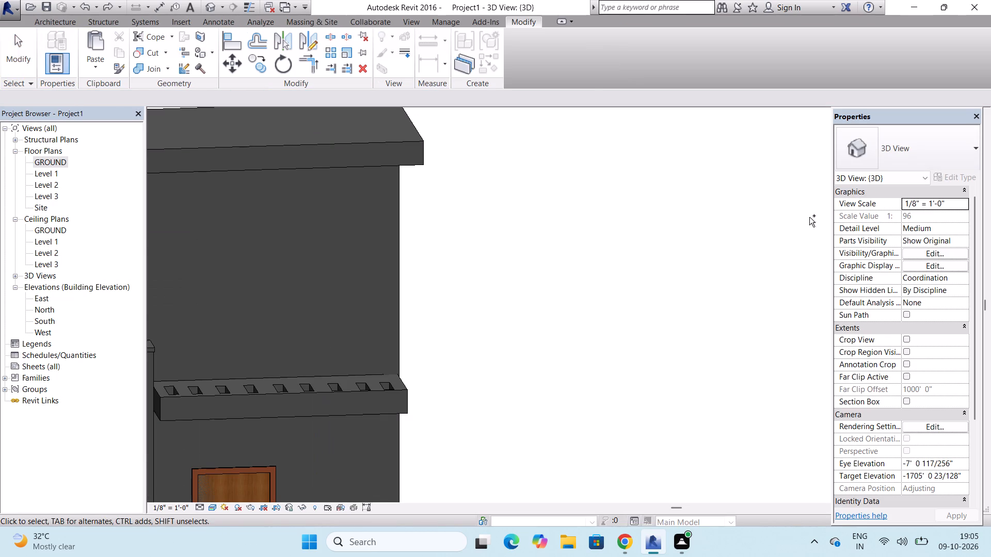
Start a new in-place model in the Walls category, keeping the suggested name.
scroll(421, 257, down, 3)
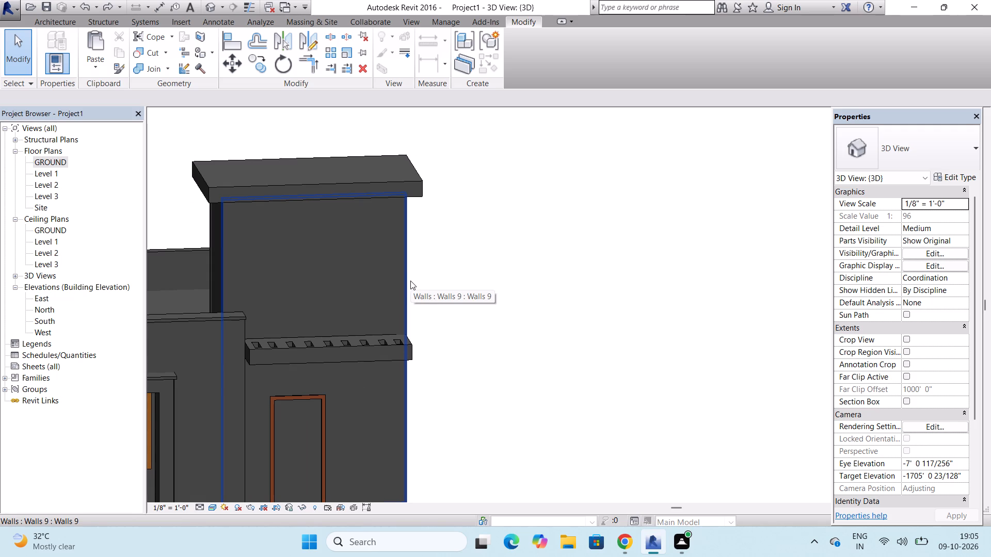
click(56, 18)
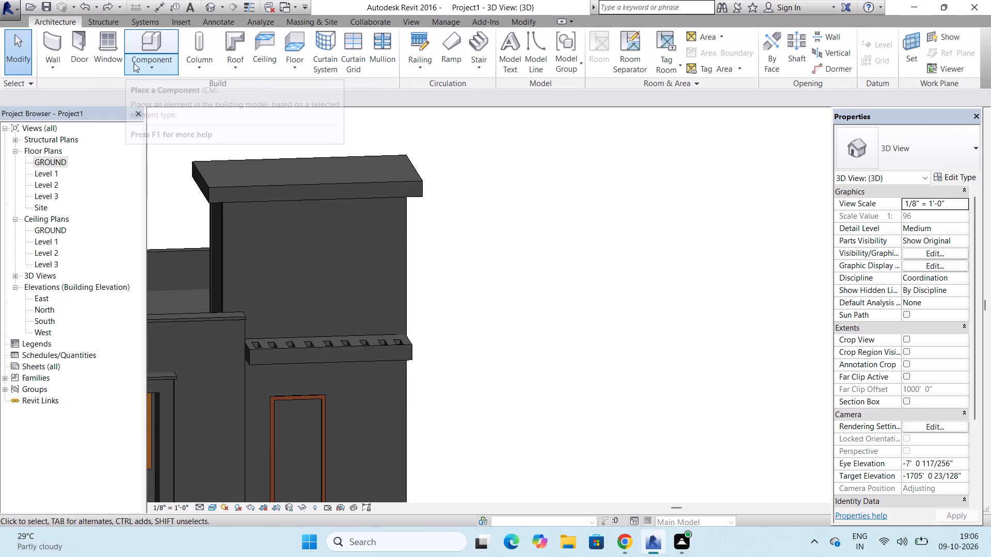
click(134, 63)
click(157, 104)
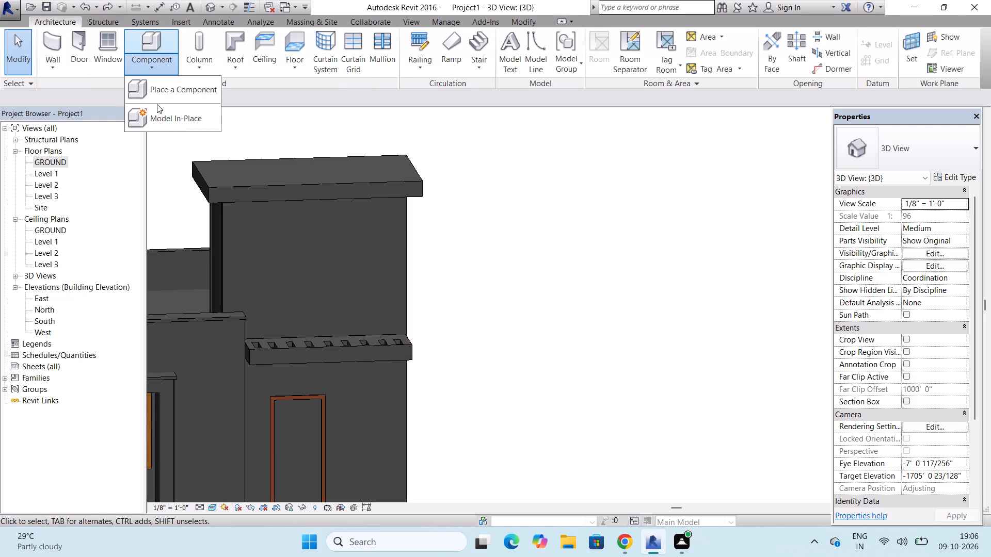
click(174, 122)
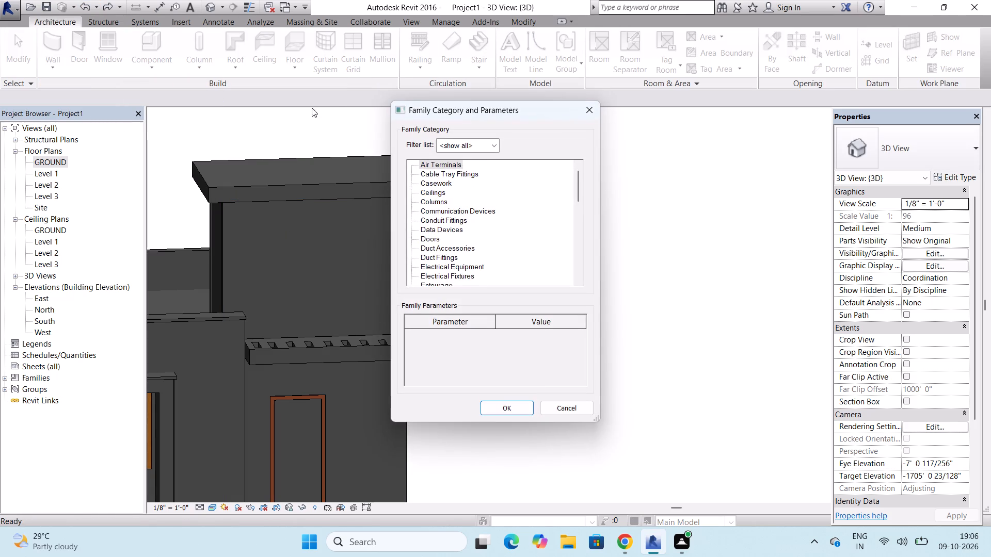
scroll(428, 190, down, 20)
scroll(428, 190, down, 5)
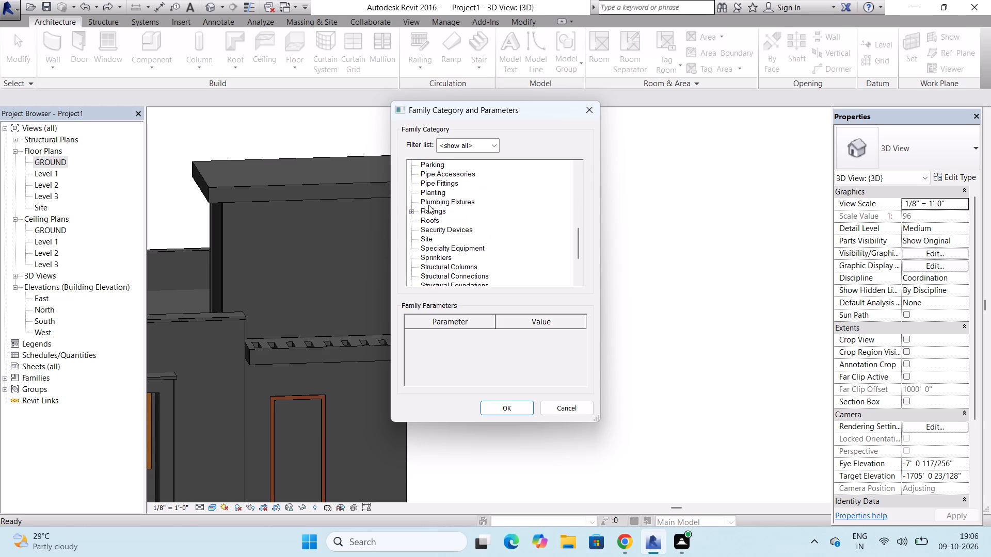
scroll(428, 205, down, 16)
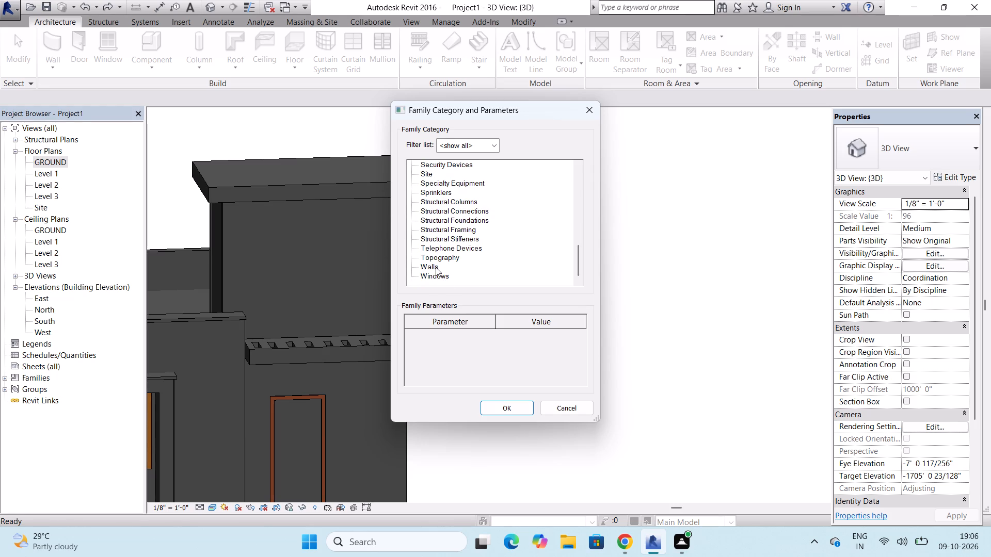
click(436, 267)
click(506, 404)
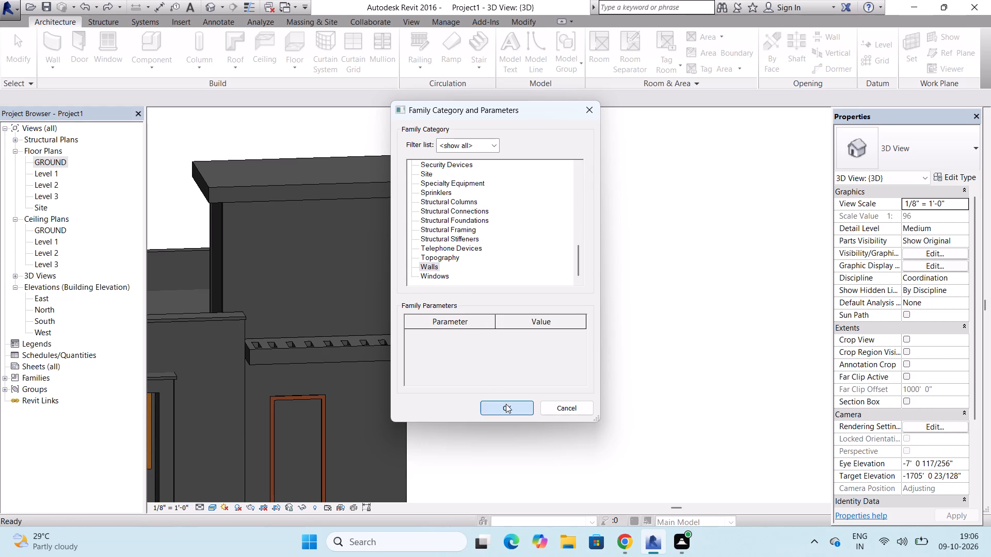
click(485, 293)
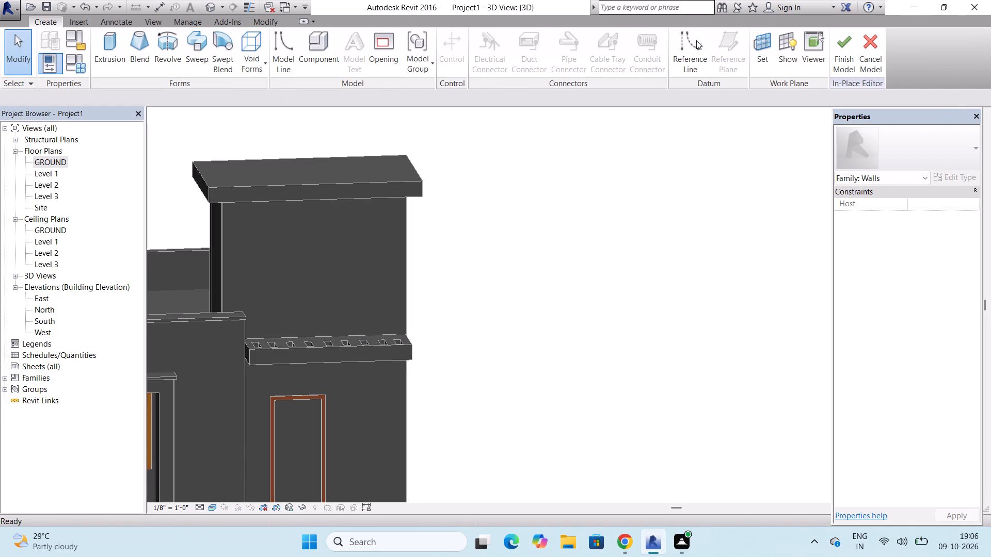
Using the front wall's face as work plane, extrude a strip about 1' 9 1/2" wide and 1' 0" deep down its outer corner.
click(757, 59)
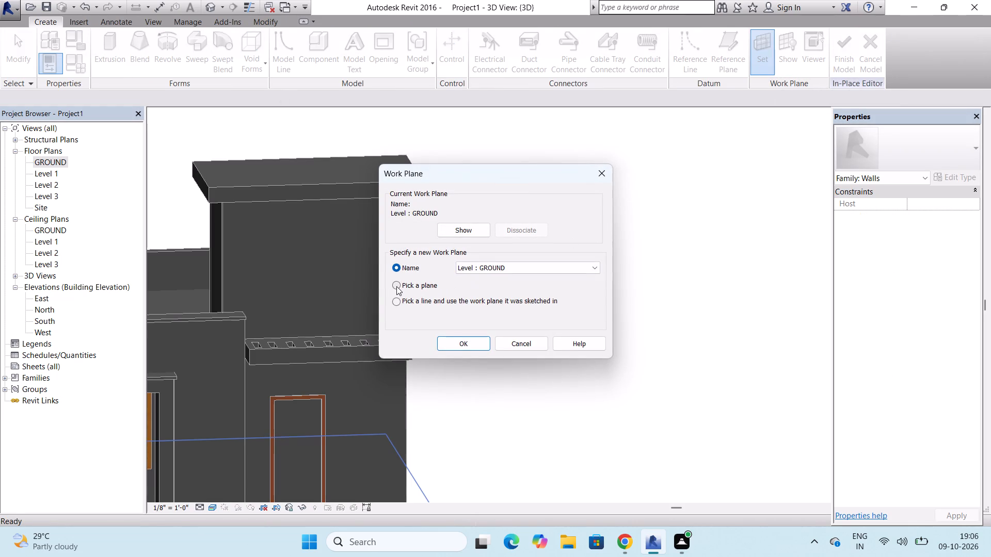
click(396, 286)
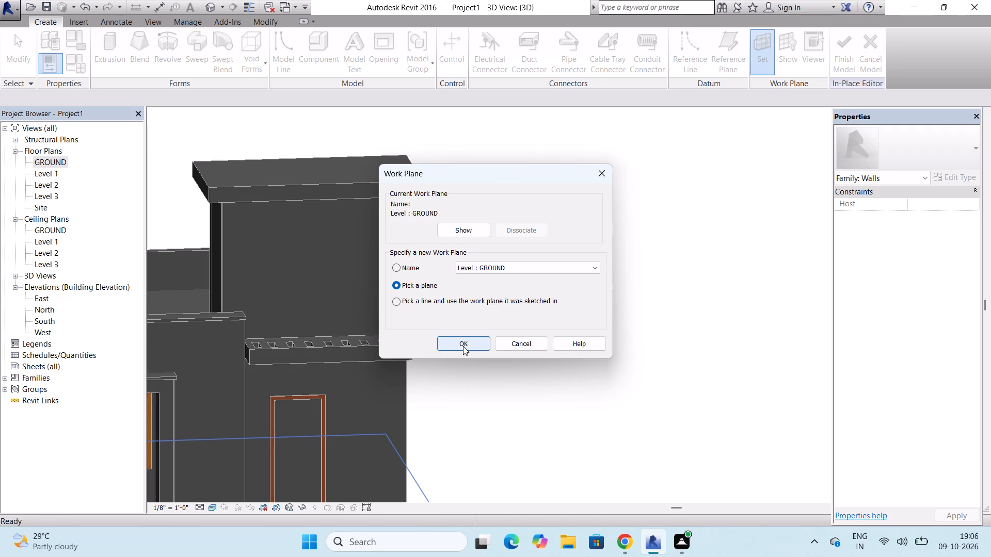
click(463, 346)
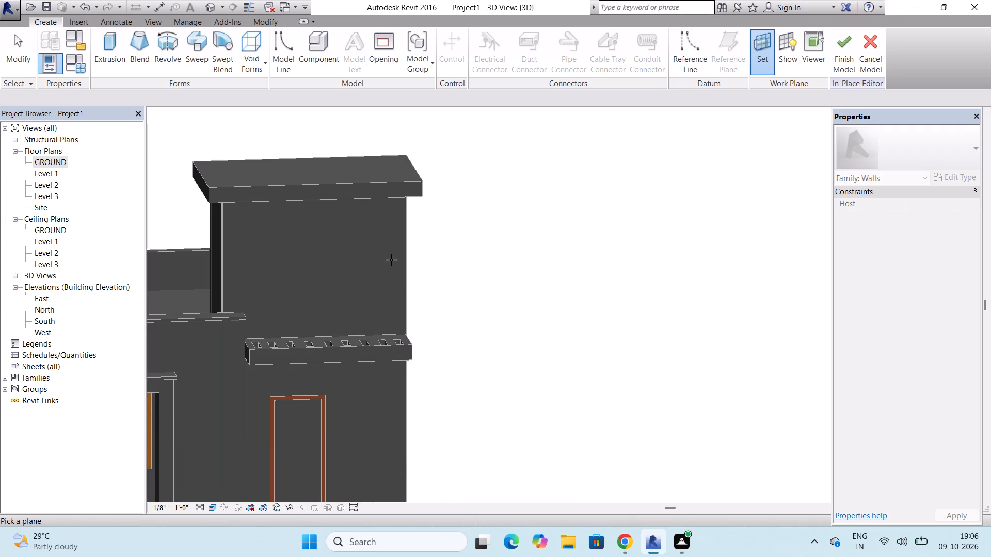
click(406, 218)
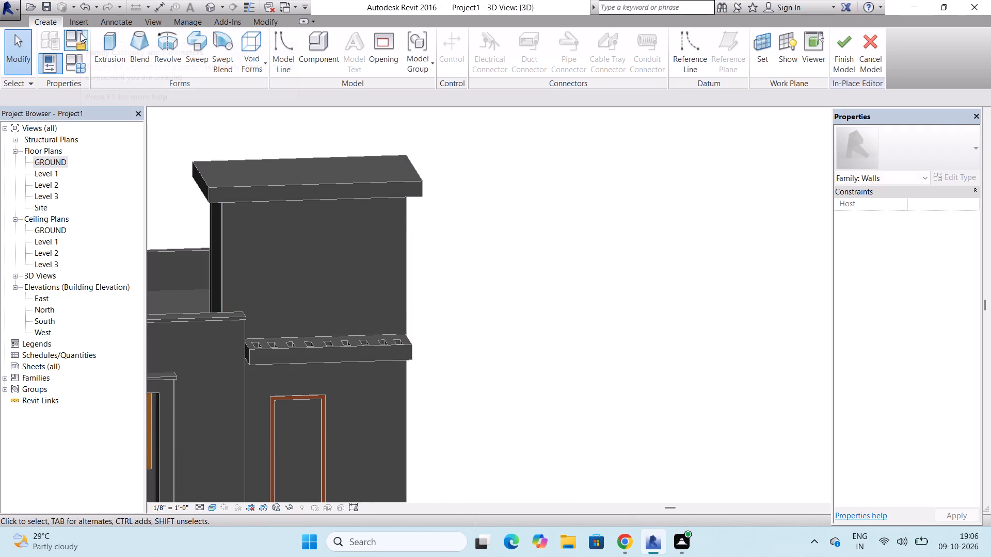
click(107, 35)
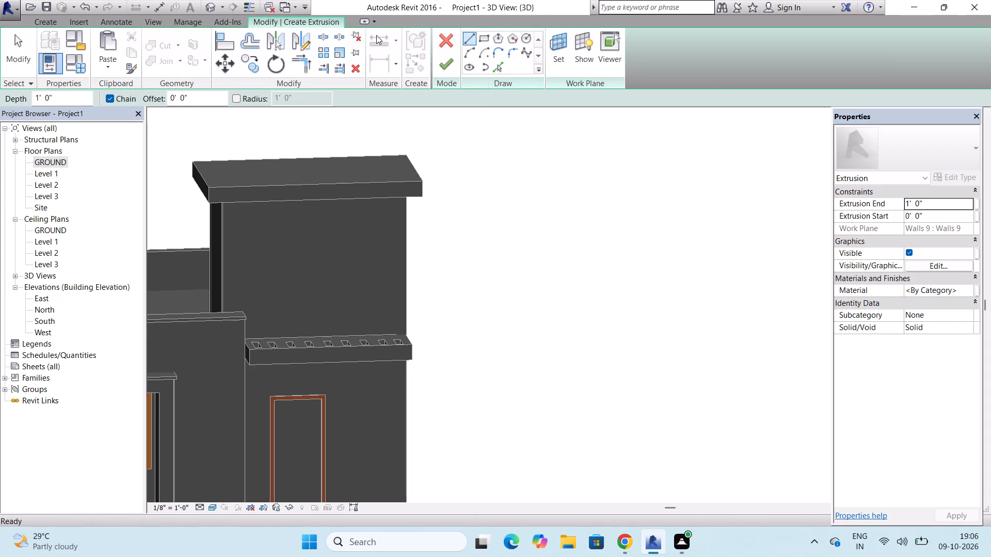
click(478, 37)
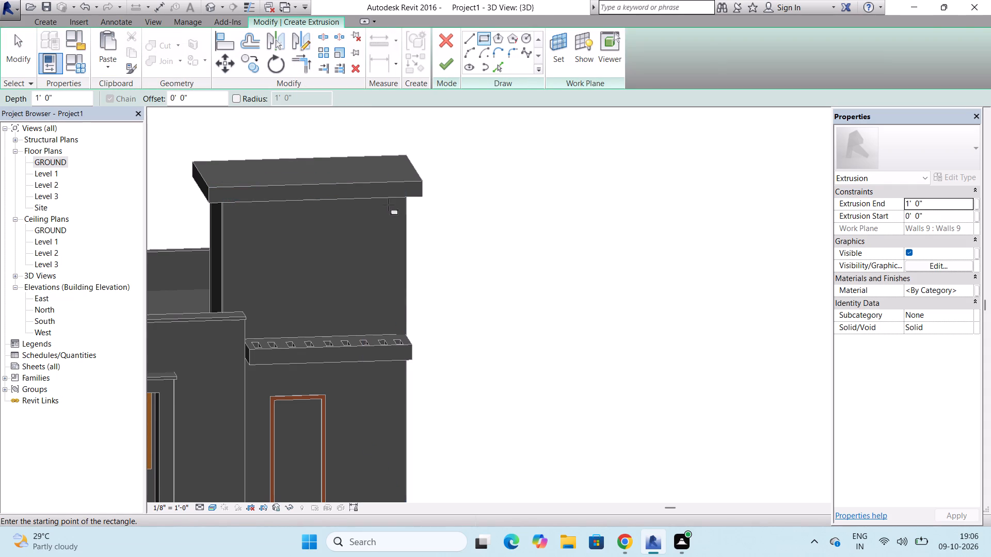
click(378, 202)
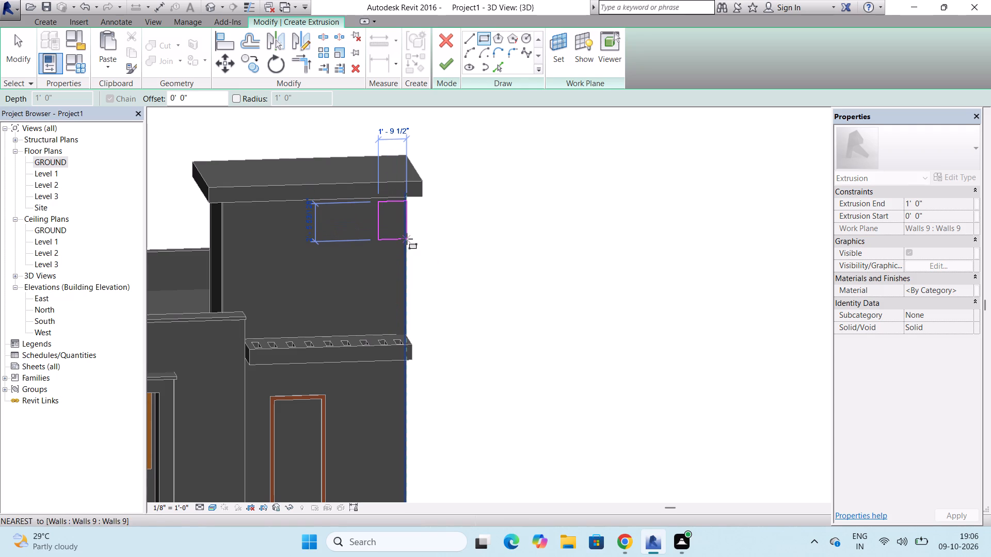
scroll(407, 239, down, 2)
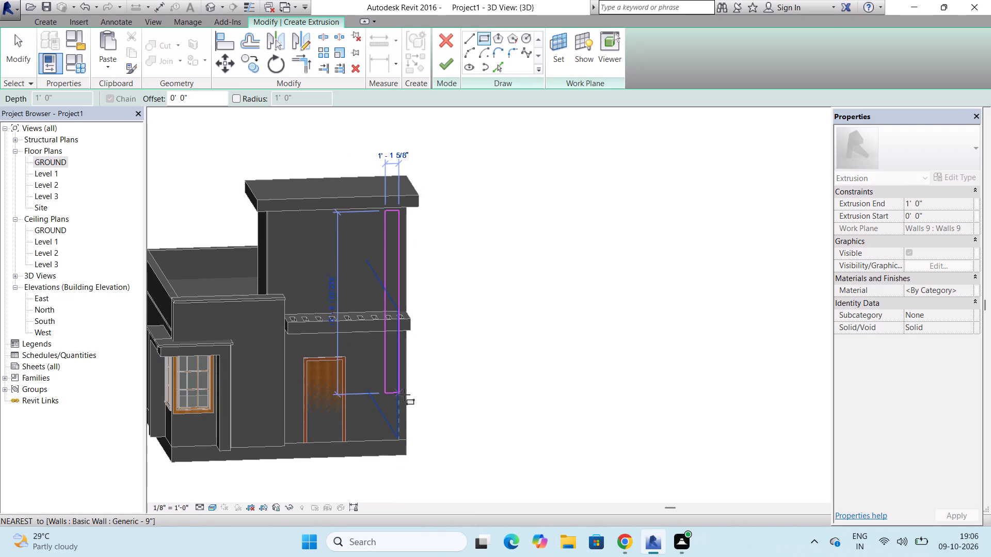
click(405, 437)
scroll(399, 310, up, 4)
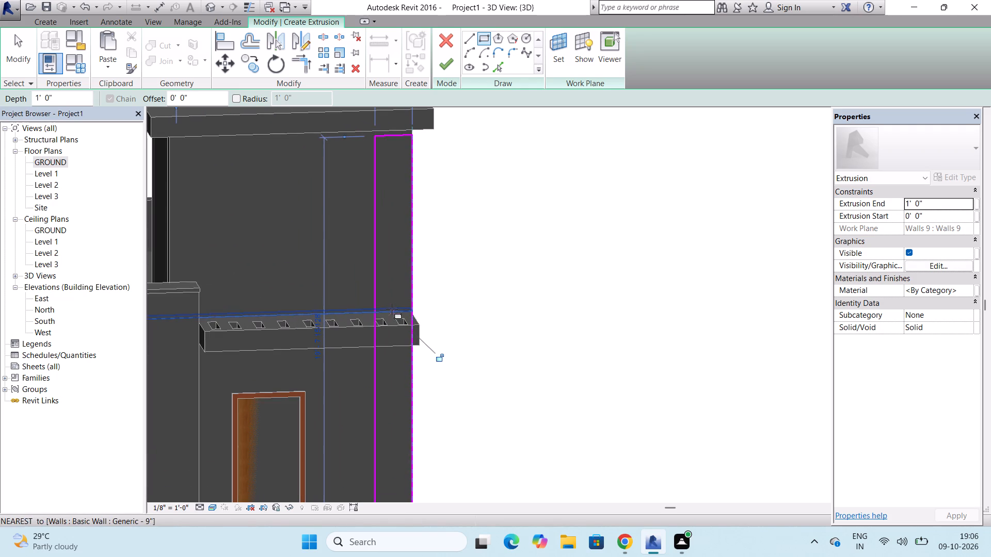
scroll(390, 130, up, 4)
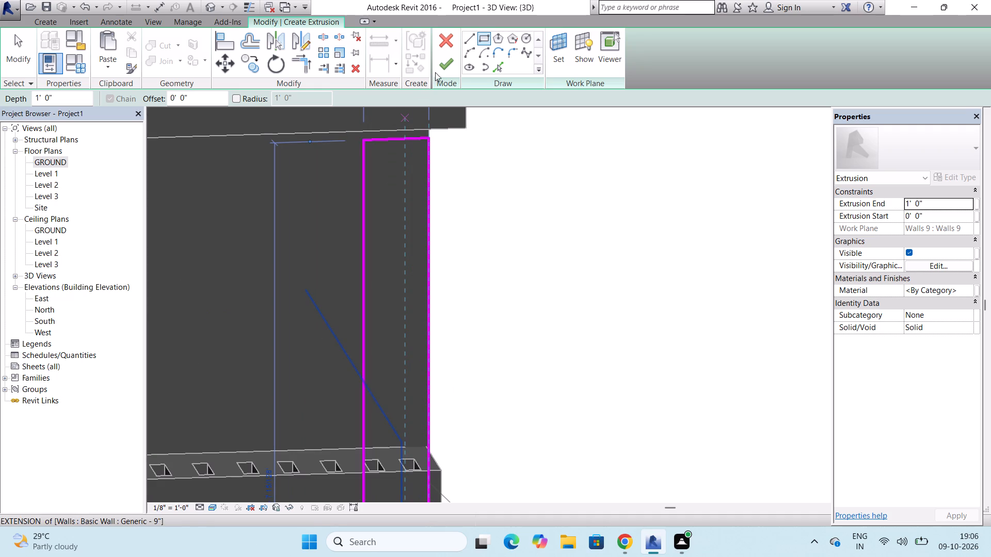
click(445, 63)
Stretch the corner strip's top up to the roof slab's lower front edge and finish the in-place model.
scroll(445, 63, down, 7)
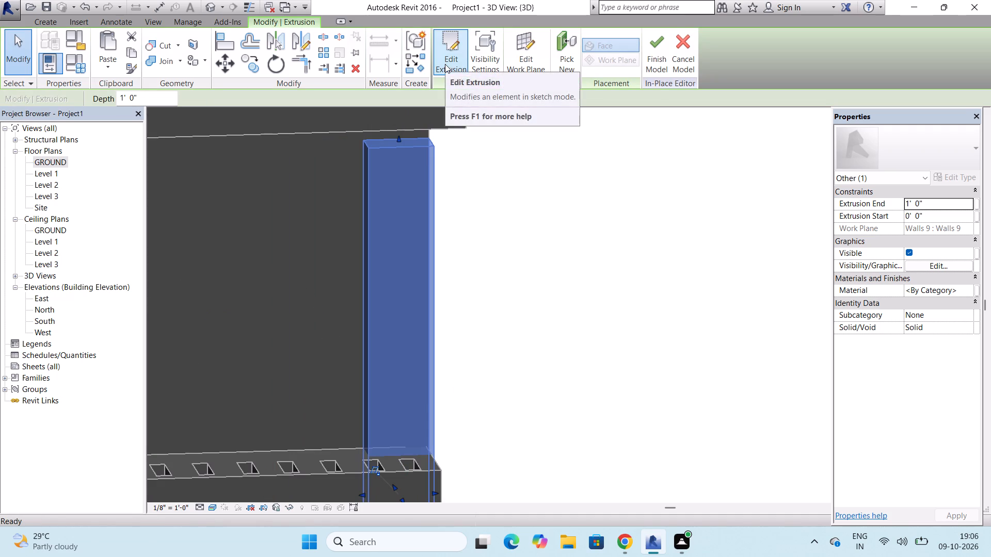
scroll(543, 230, down, 4)
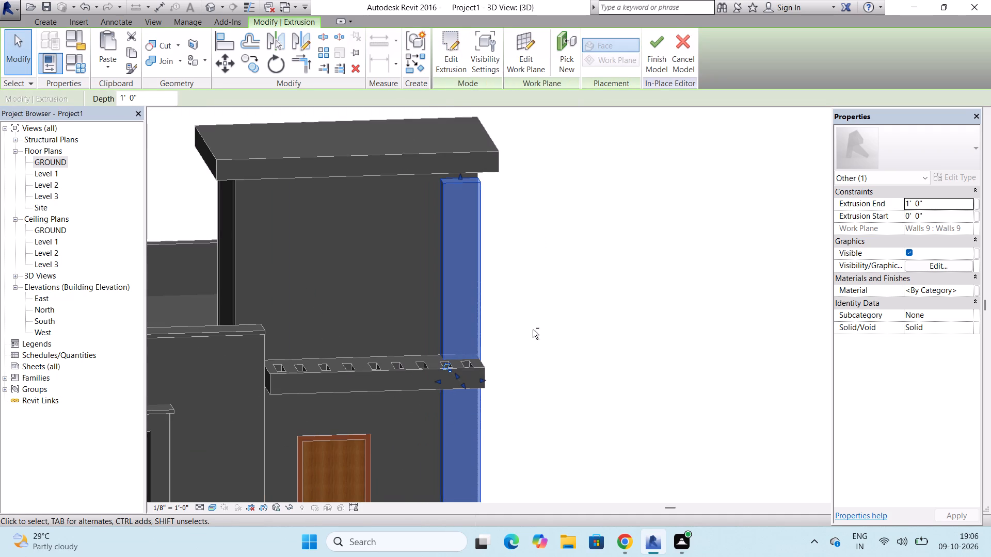
shift+middle_drag(528, 318, 528, 311)
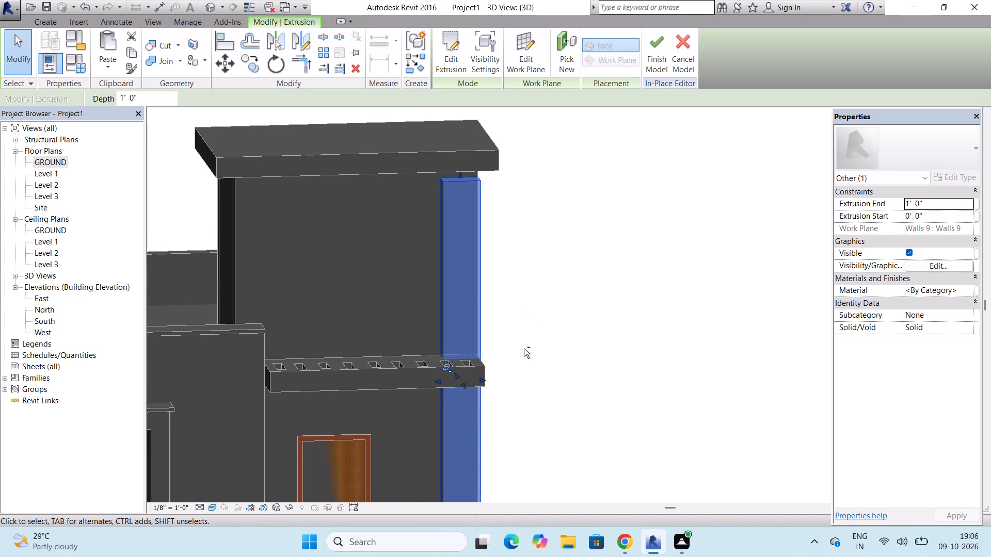
shift+middle_drag(523, 353, 510, 263)
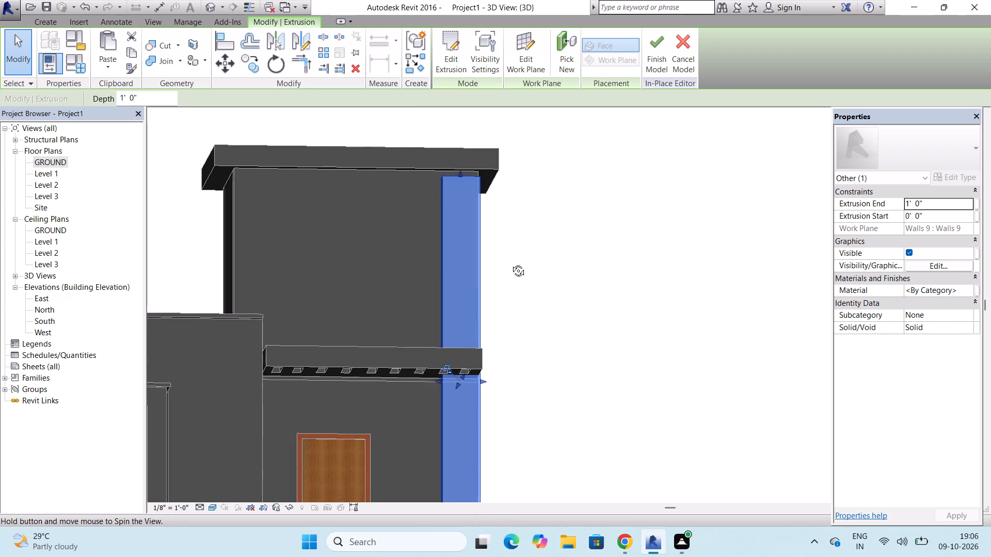
shift+middle_drag(510, 263, 503, 271)
scroll(450, 153, up, 6)
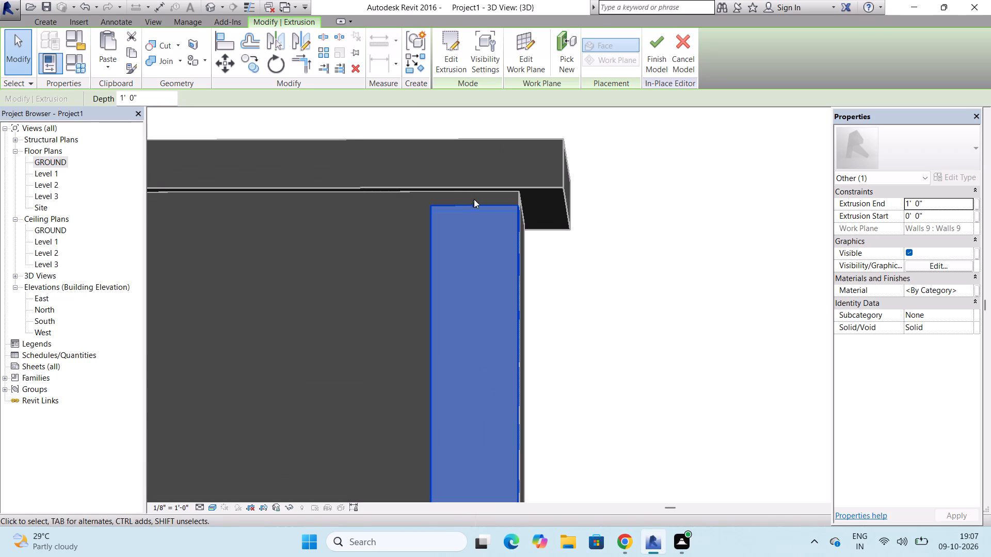
drag(474, 204, 474, 198)
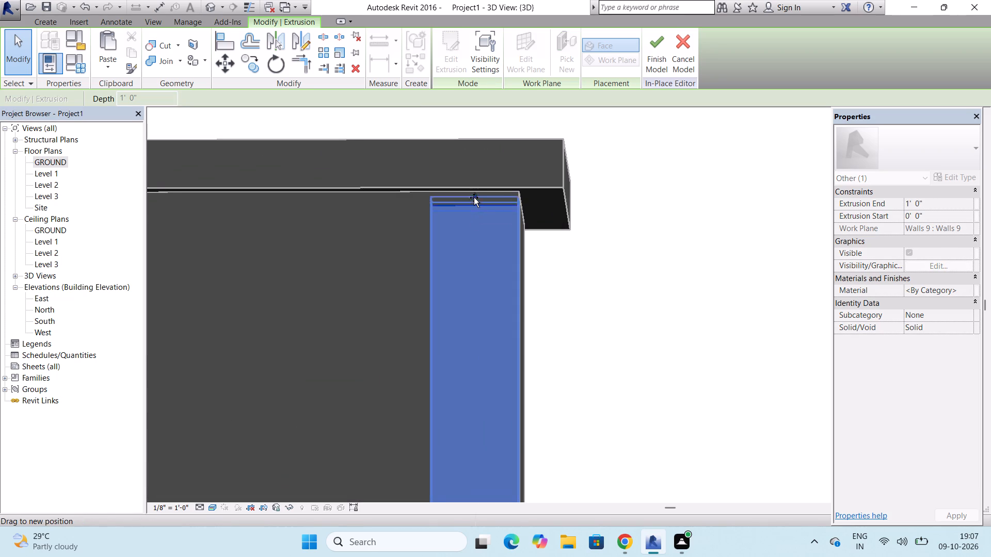
drag(474, 198, 474, 191)
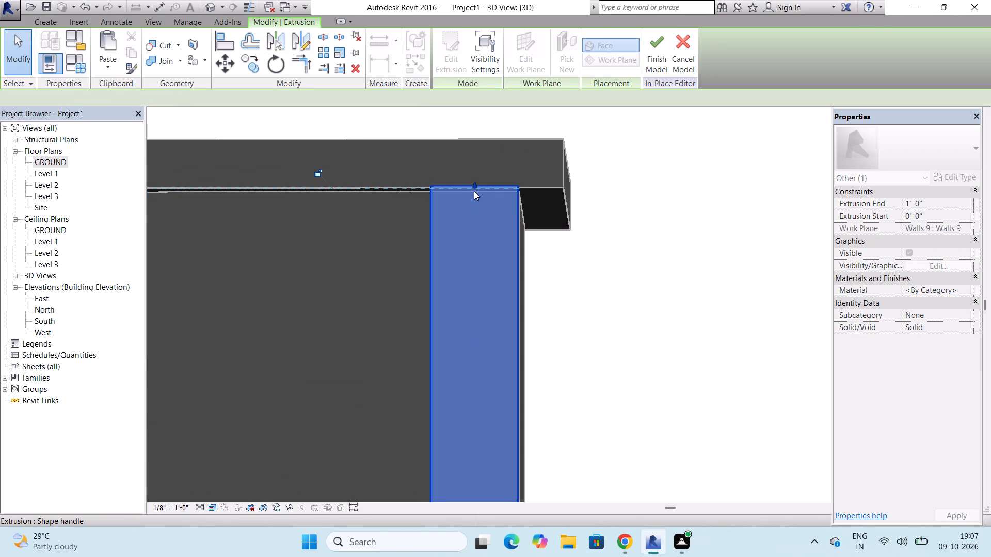
key(Escape)
scroll(507, 237, down, 3)
click(542, 188)
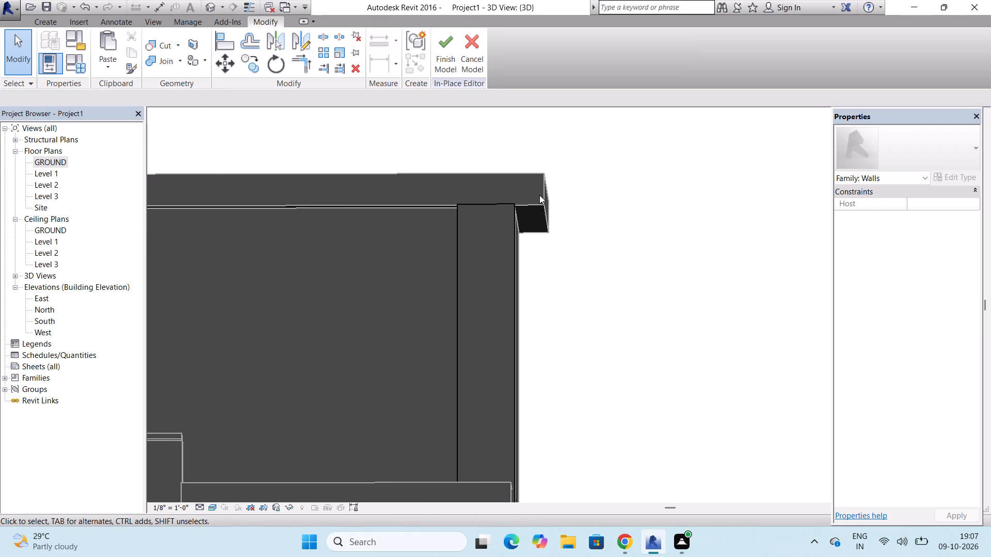
scroll(539, 195, down, 4)
click(451, 44)
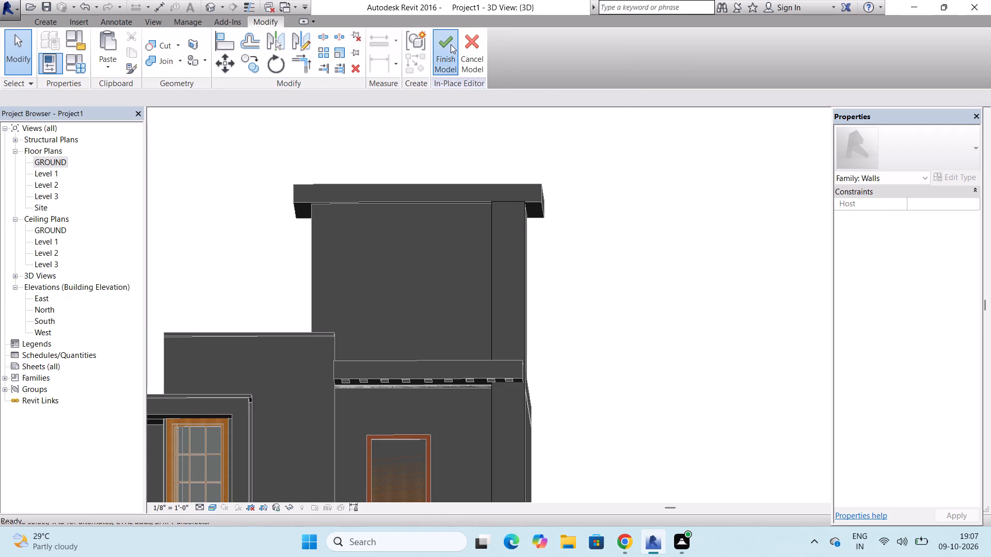
Pull the roof slab's overhanging side back flush with the outer edge of the corner strip.
click(531, 188)
scroll(531, 188, up, 6)
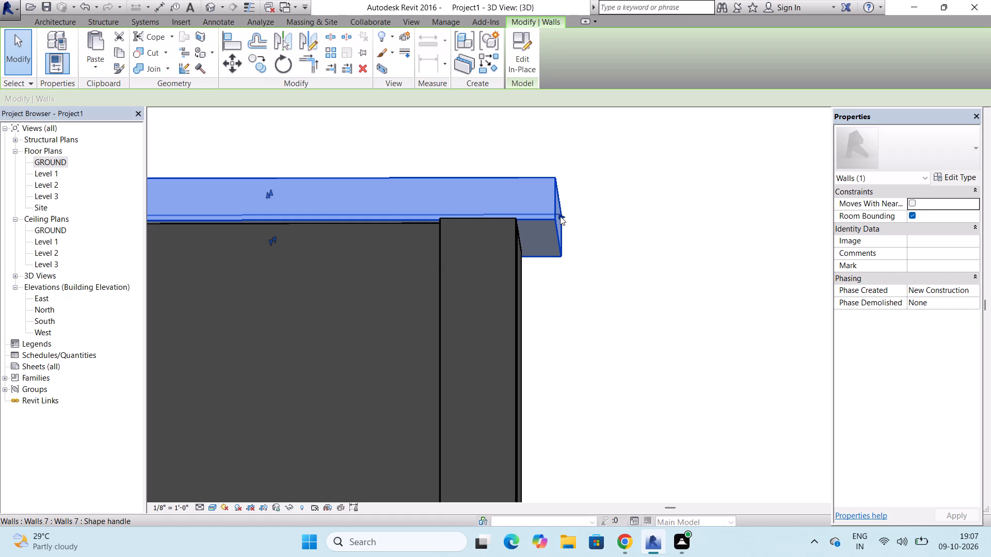
drag(560, 216, 516, 217)
scroll(516, 217, up, 5)
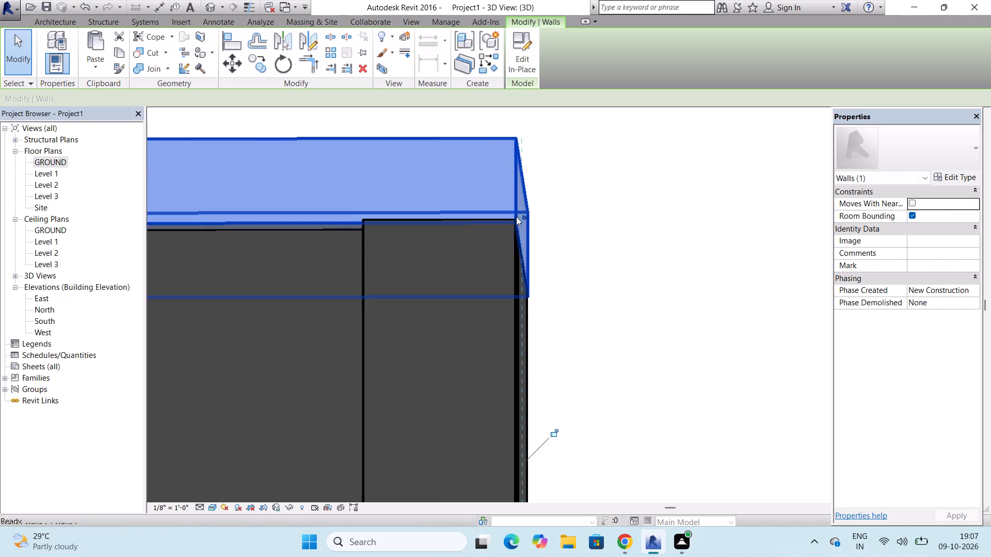
key(Escape)
Stretch the corner strip's top up to the upper edge of the roof slab.
scroll(516, 218, down, 4)
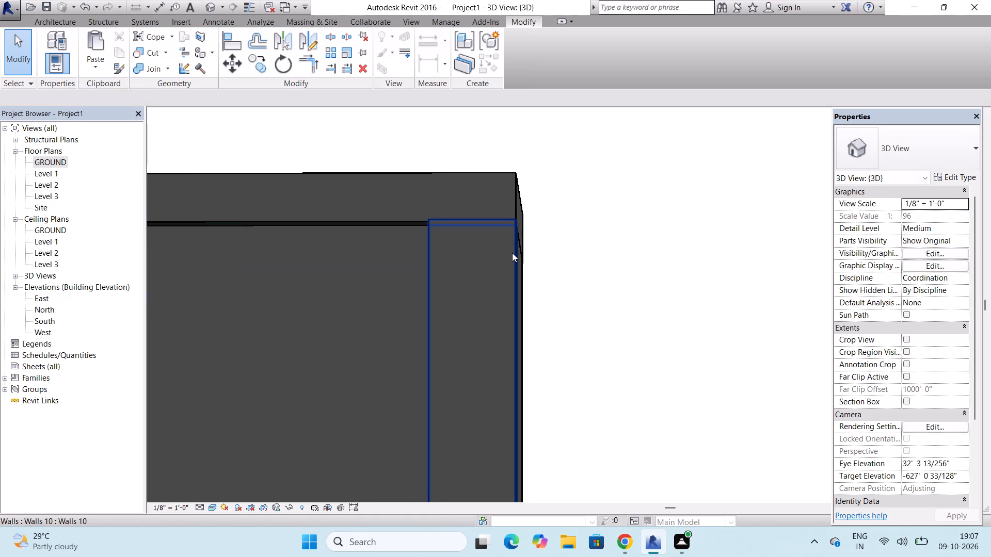
click(512, 253)
scroll(485, 207, up, 2)
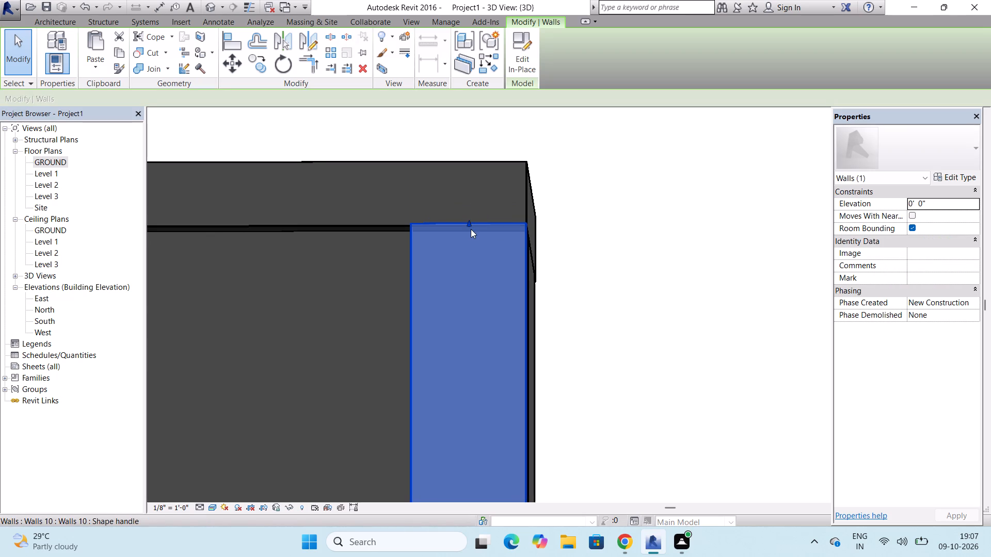
drag(468, 222, 470, 178)
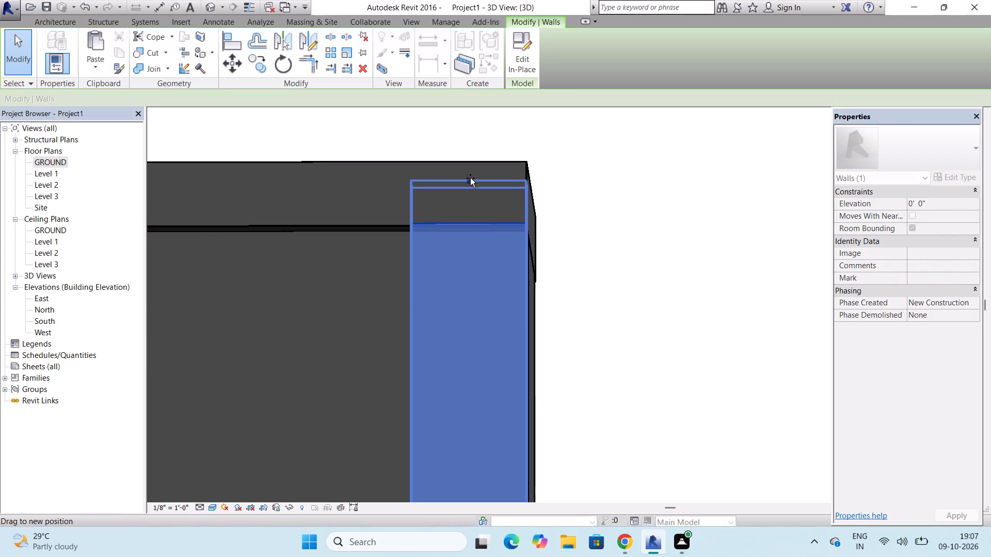
drag(470, 178, 472, 164)
key(Escape)
key(Escape)
Extend the roof slab's front face outward until it is flush with the front of the corner strip.
scroll(566, 141, down, 4)
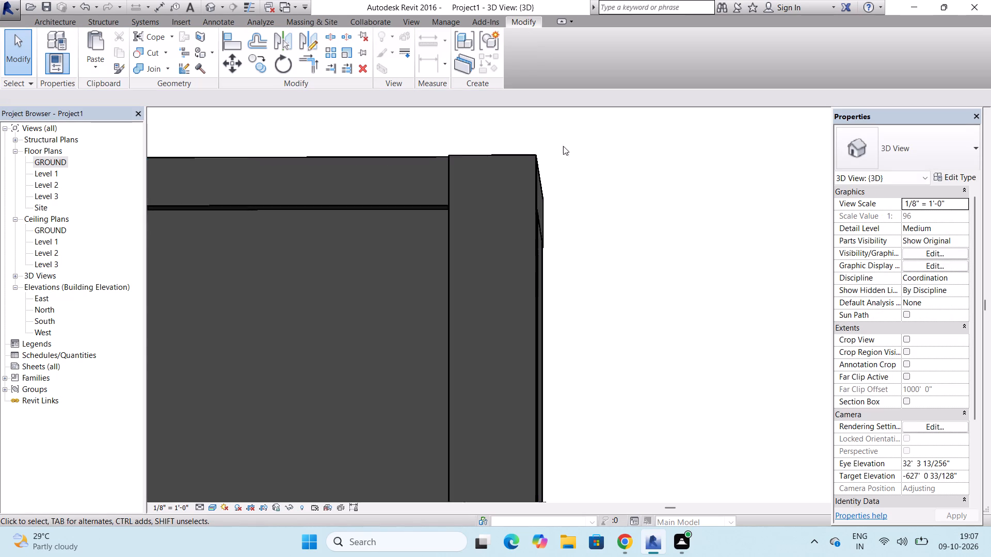
scroll(559, 153, down, 5)
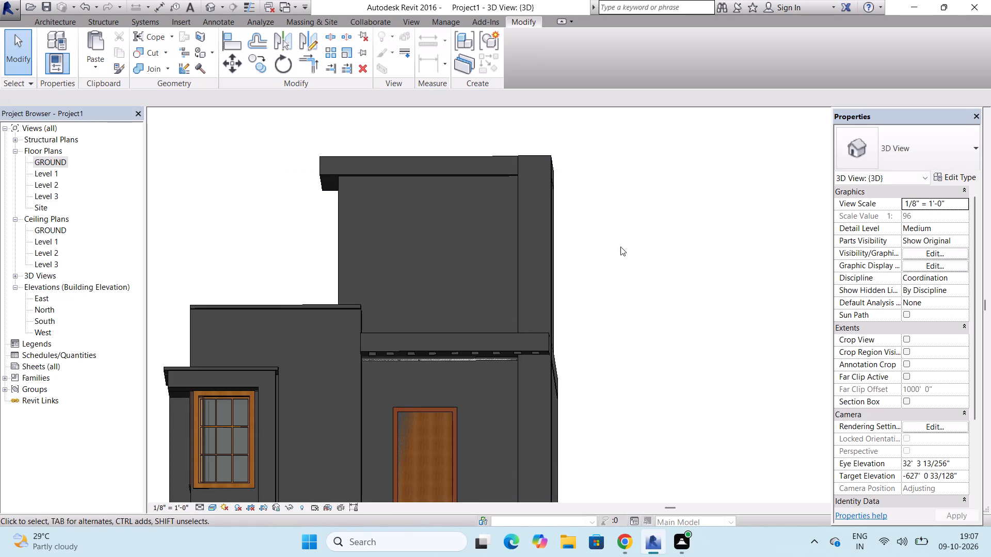
shift+middle_drag(632, 265, 571, 348)
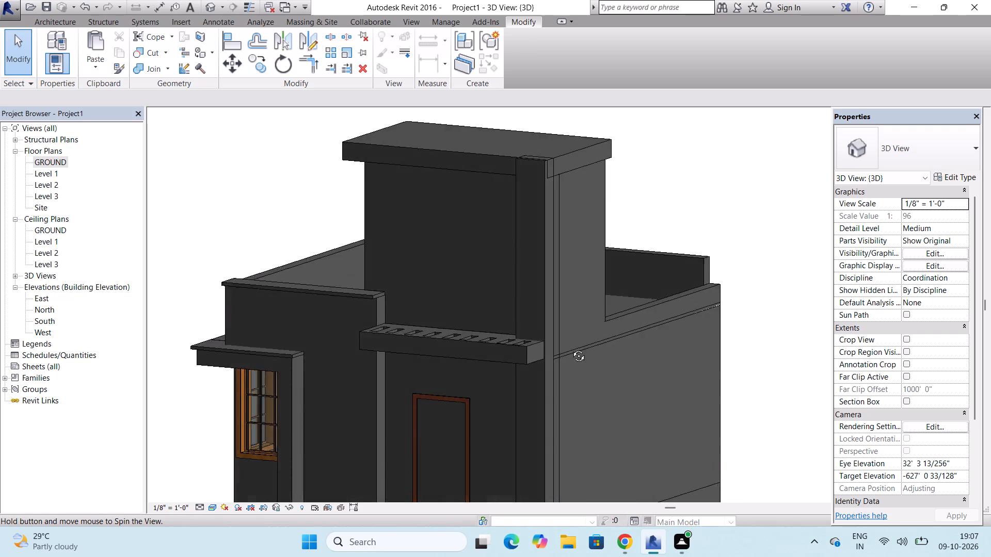
shift+middle_drag(571, 348, 462, 386)
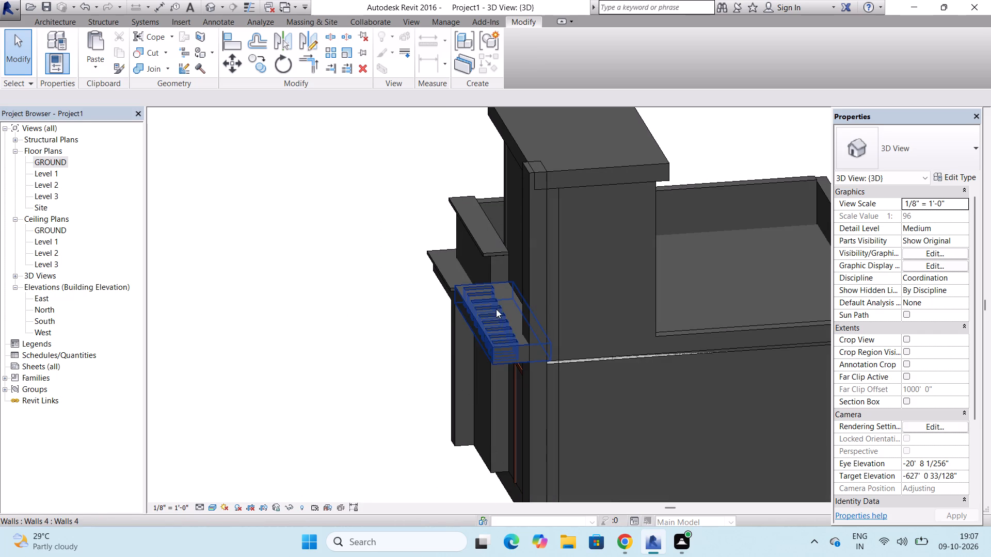
scroll(495, 309, down, 2)
scroll(530, 186, up, 5)
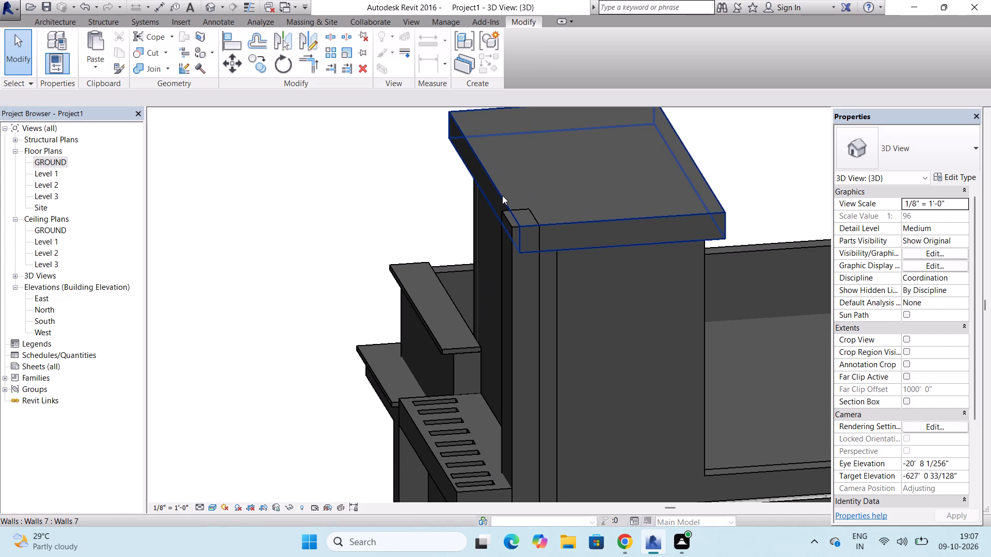
click(500, 197)
scroll(500, 198, up, 4)
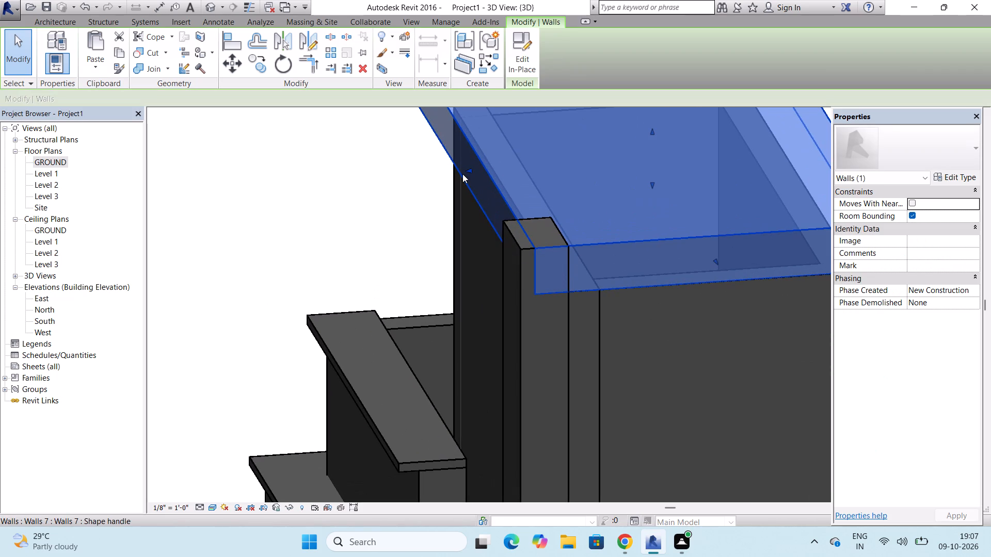
drag(466, 170, 458, 171)
key(grave)
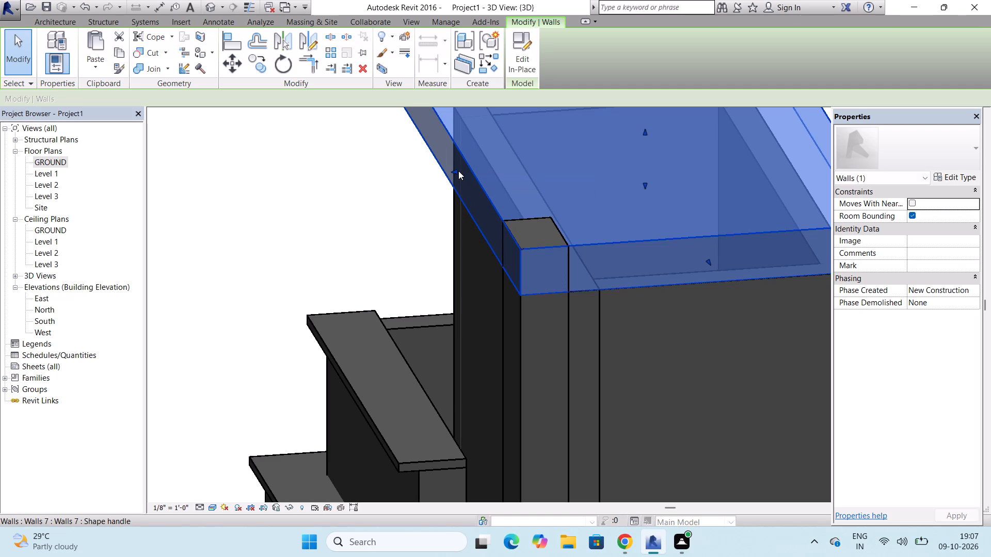
key(Escape)
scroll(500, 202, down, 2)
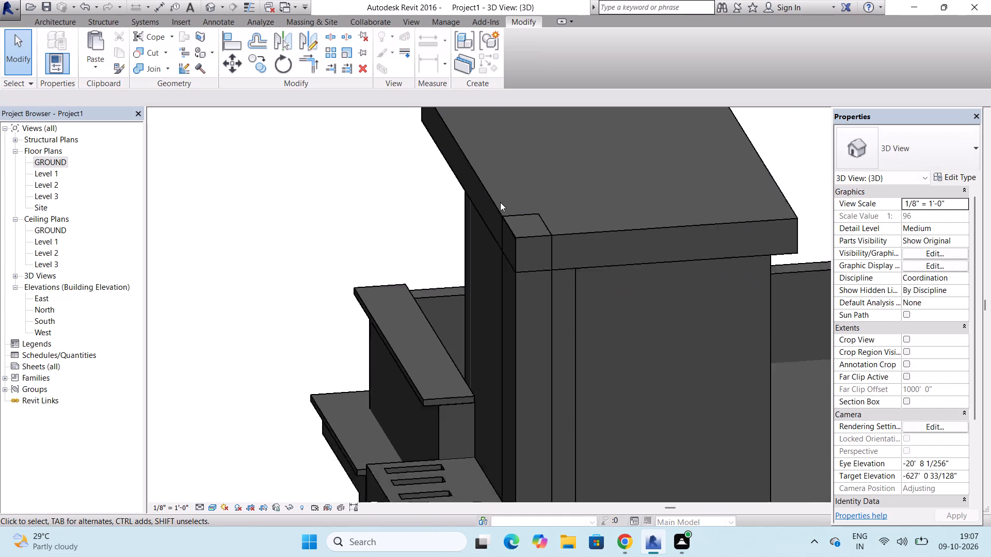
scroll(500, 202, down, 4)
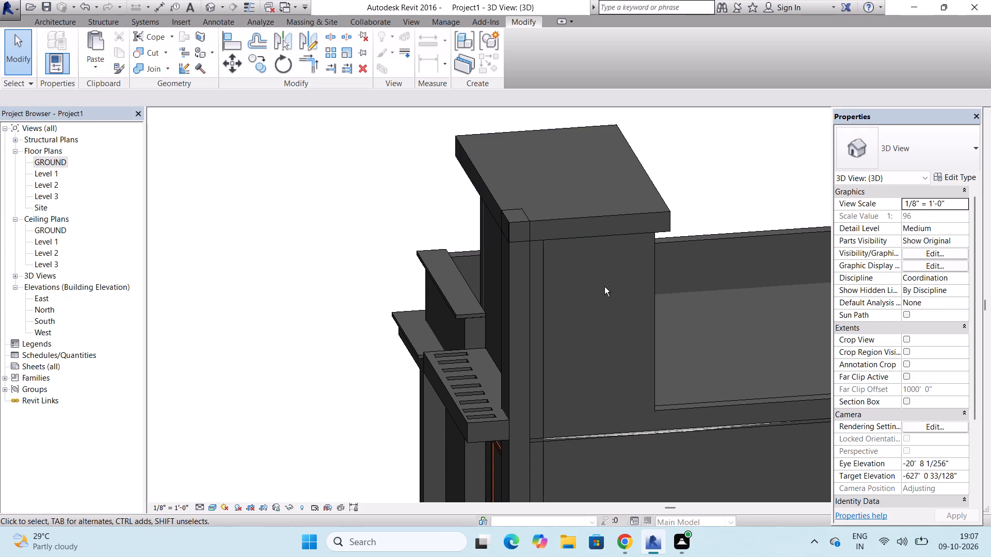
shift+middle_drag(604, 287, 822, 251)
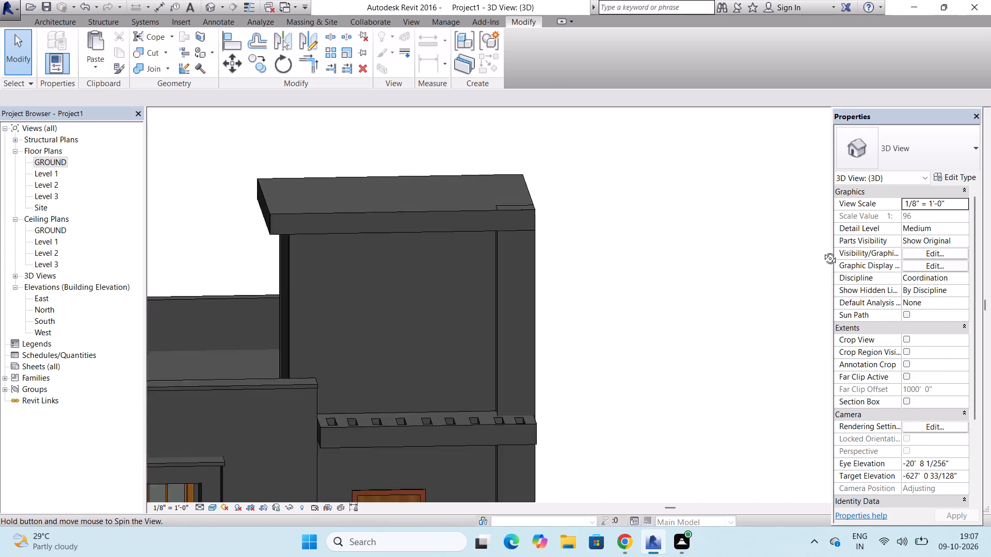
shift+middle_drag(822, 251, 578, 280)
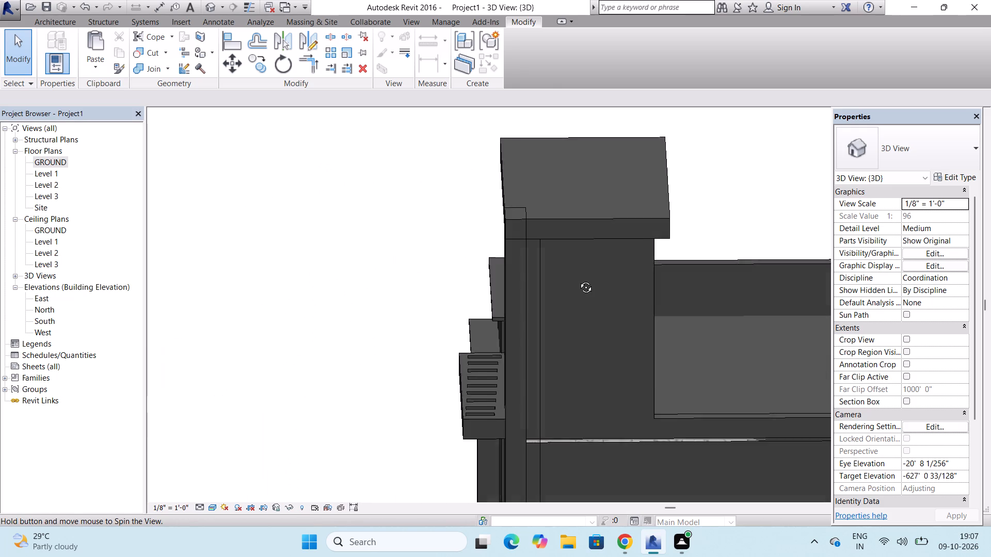
Examine the upper room's roof slab, the corner strip and the house's front and side from several angles.
shift+middle_drag(578, 280, 634, 271)
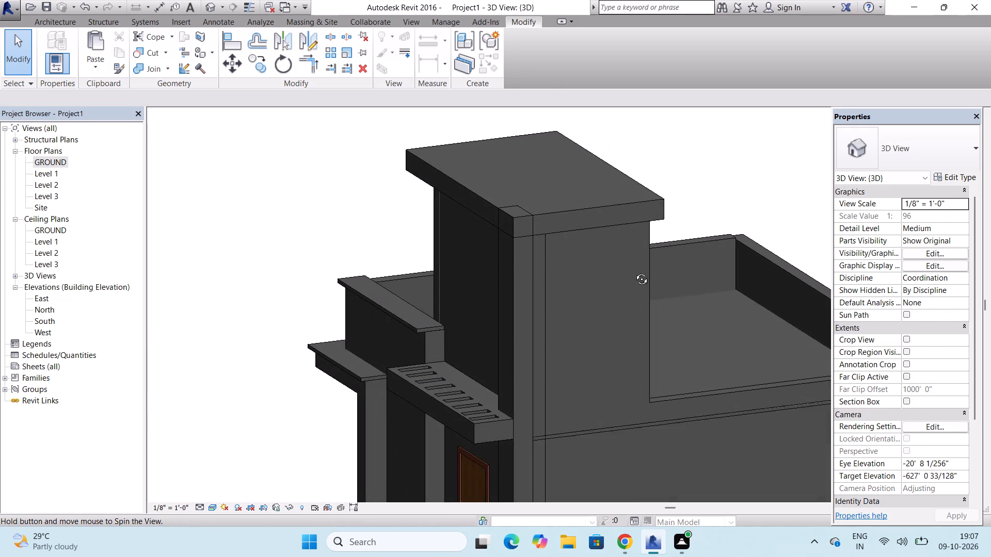
shift+middle_drag(634, 271, 590, 289)
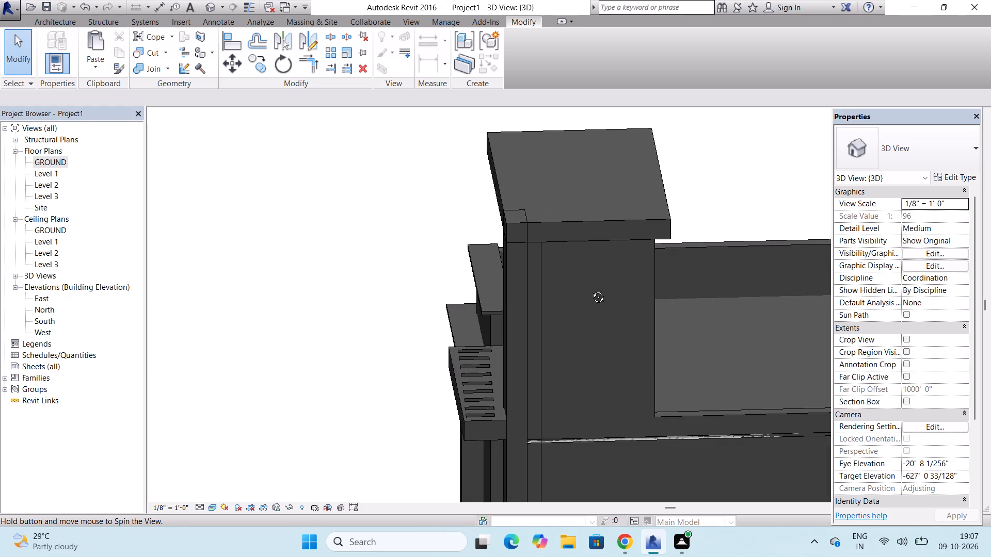
shift+middle_drag(590, 289, 600, 289)
scroll(598, 292, down, 2)
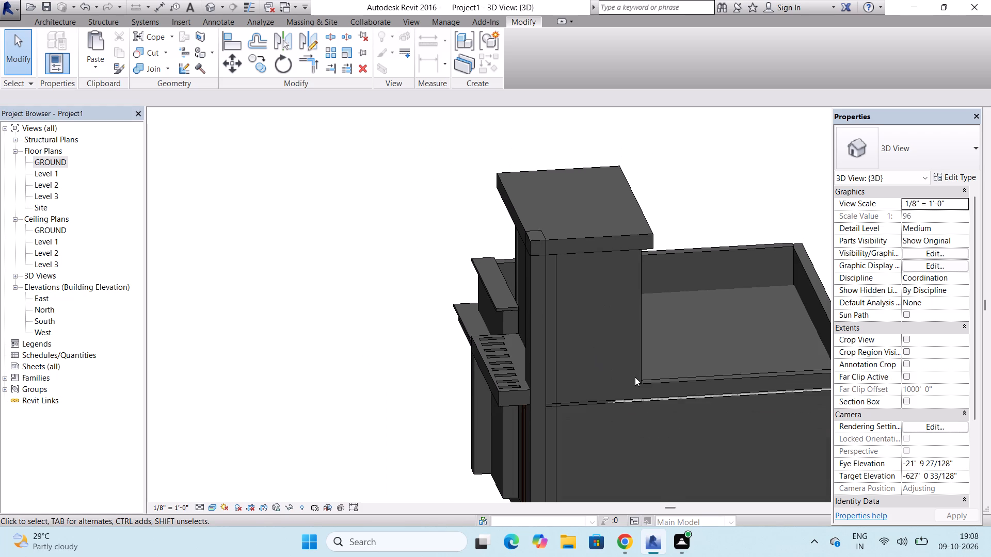
middle_click(635, 377)
middle_drag(635, 377, 656, 335)
middle_click(656, 335)
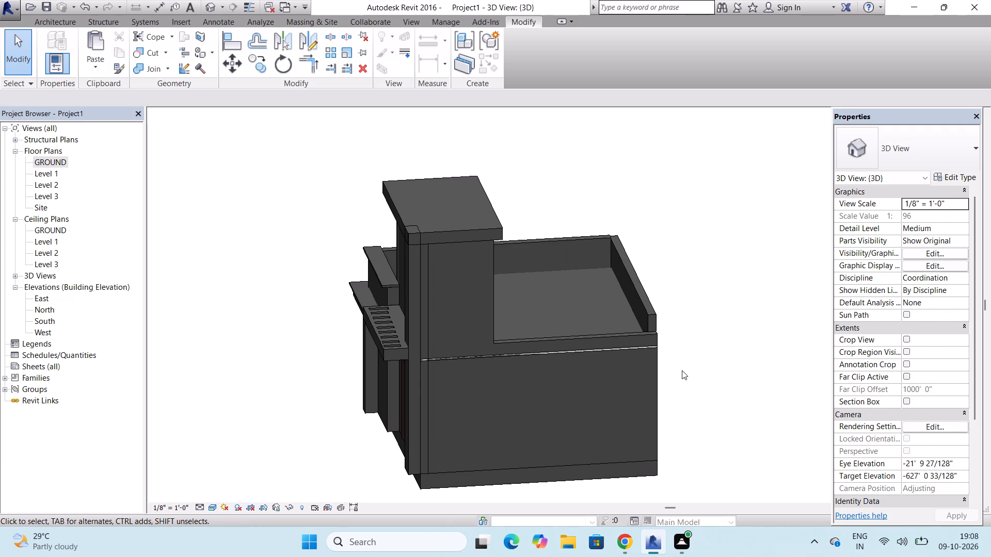
shift+middle_drag(682, 370, 702, 257)
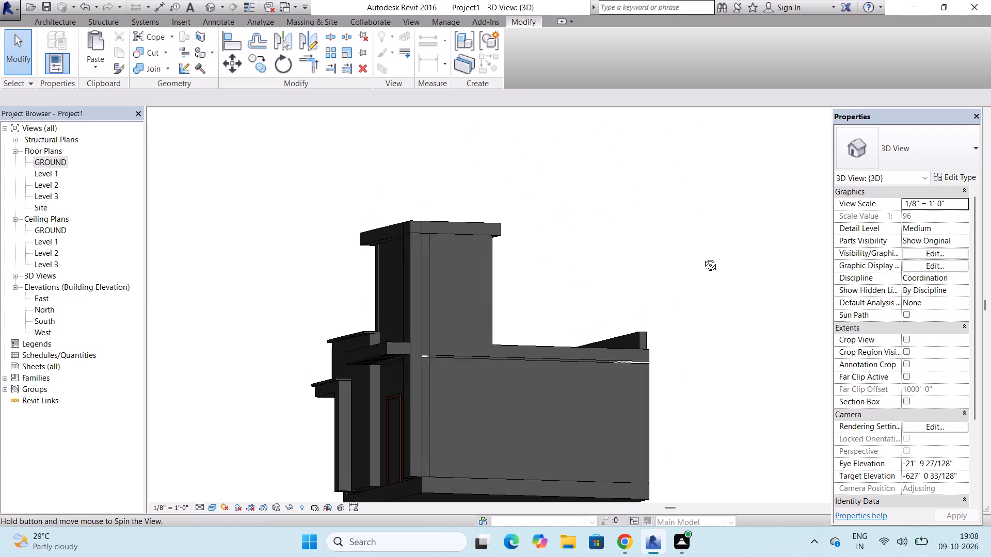
shift+middle_drag(702, 257, 690, 313)
shift+middle_drag(610, 365, 626, 367)
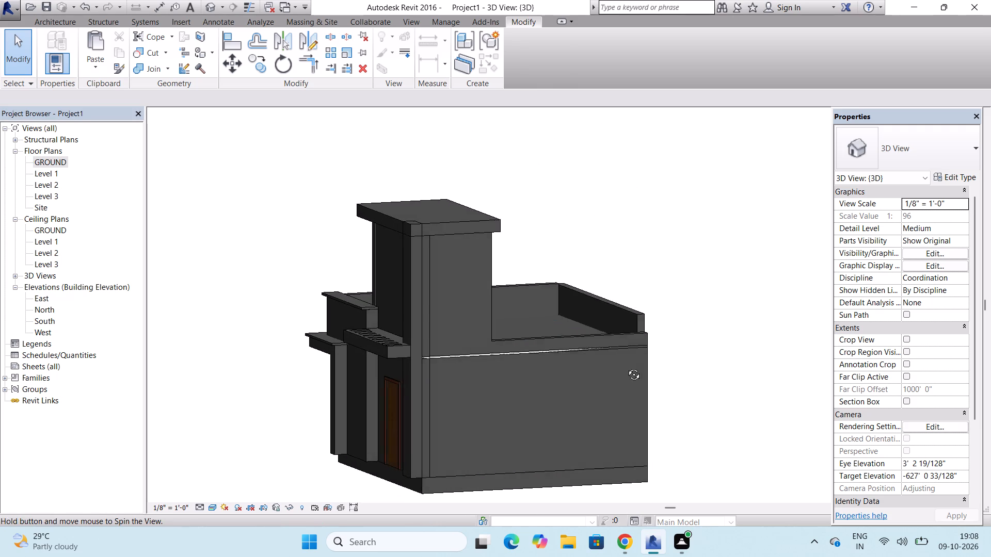
shift+middle_drag(626, 367, 769, 352)
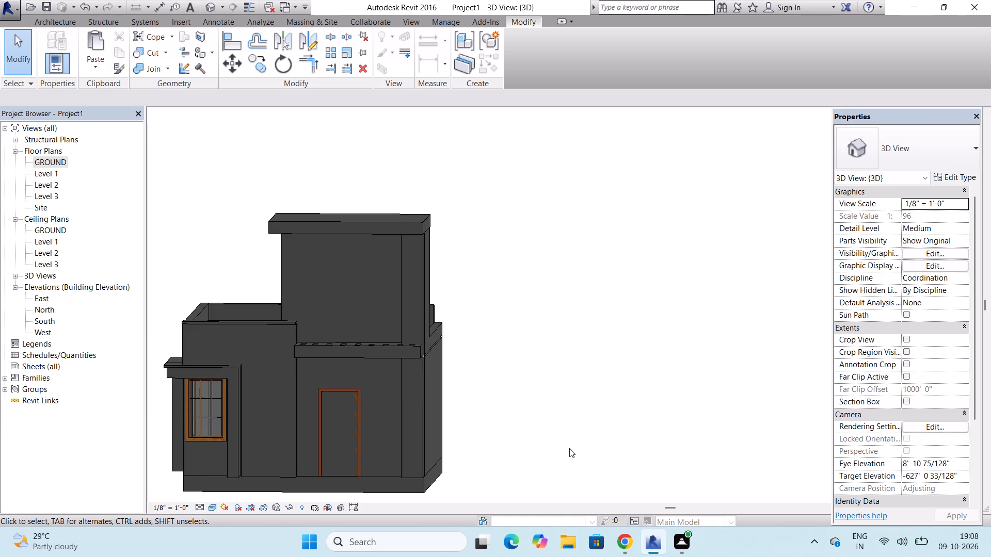
Delete the single-flush entrance door from the front wall.
click(357, 396)
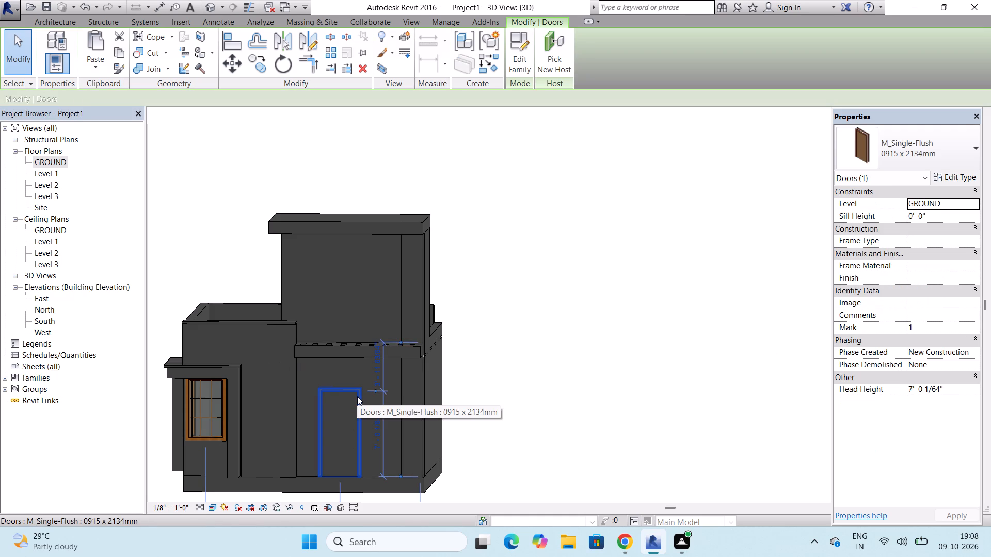
key(Delete)
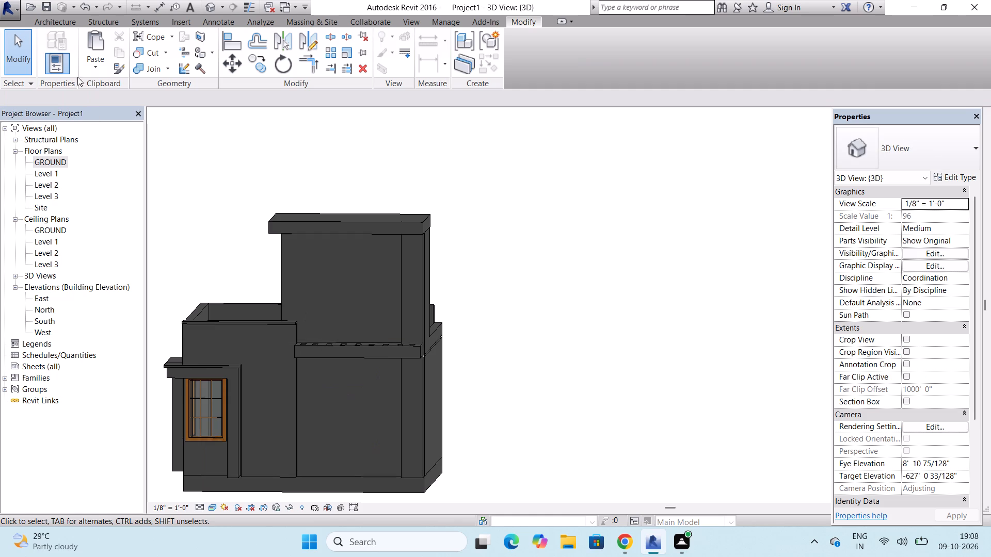
Place a new M_Single-Flush 0915 x 2134mm door in the front wall beneath the slotted canopy.
click(57, 19)
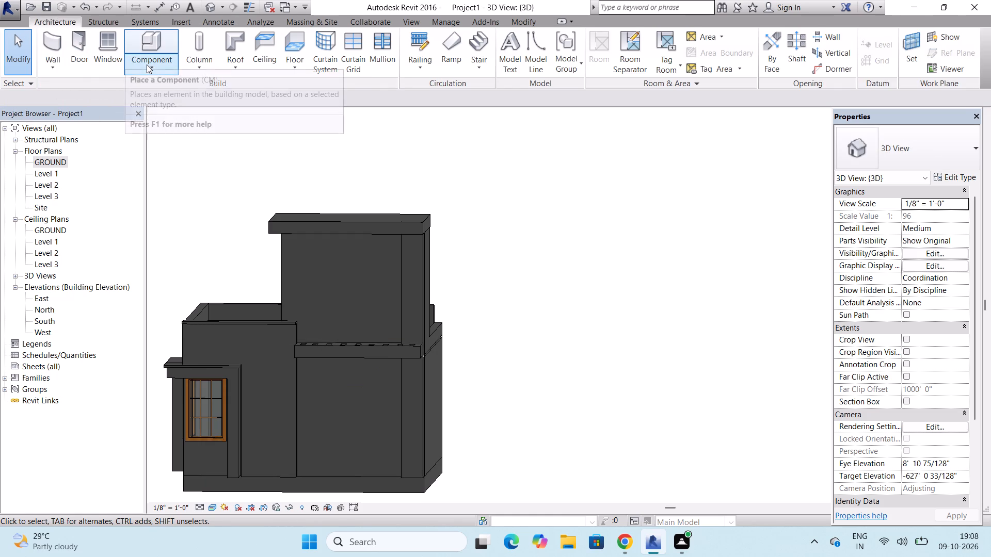
click(82, 52)
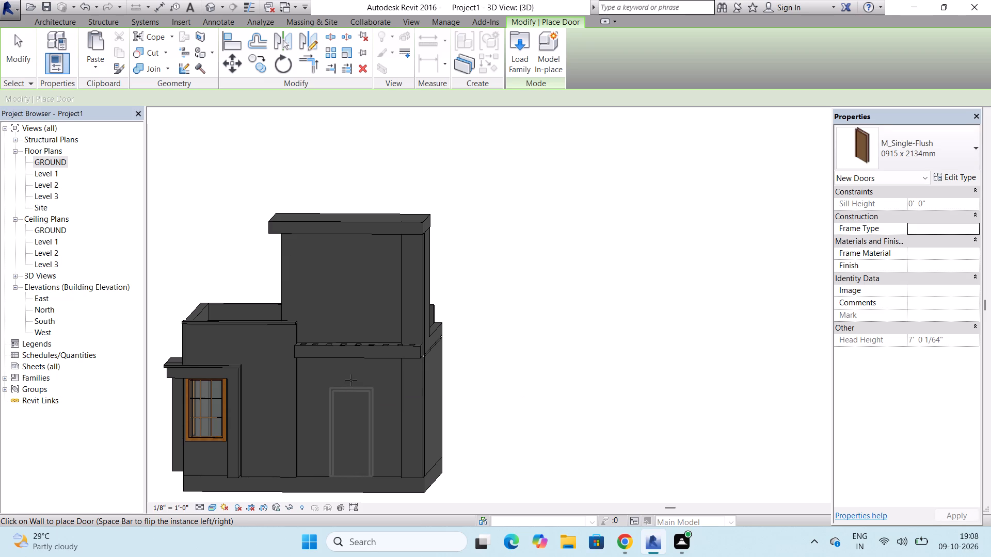
click(339, 379)
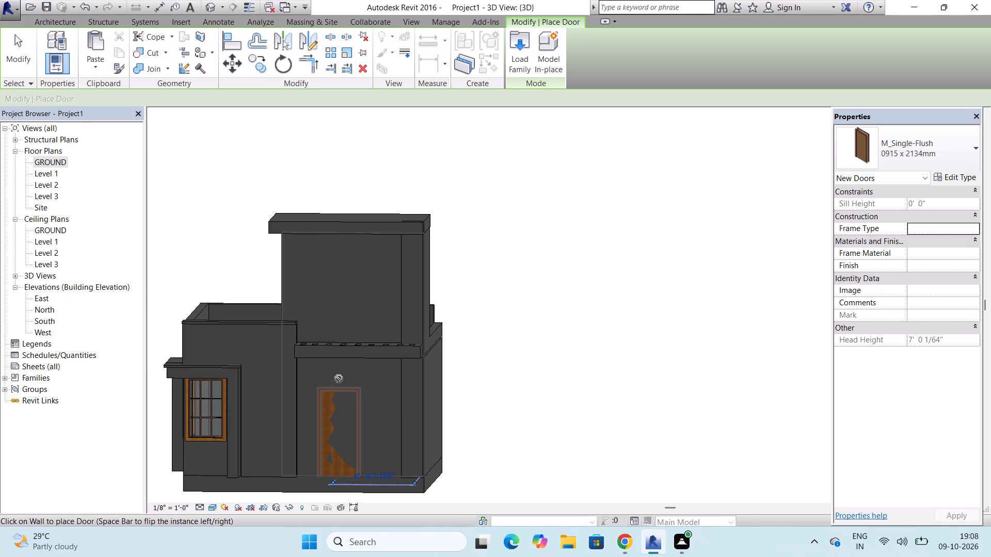
key(Escape)
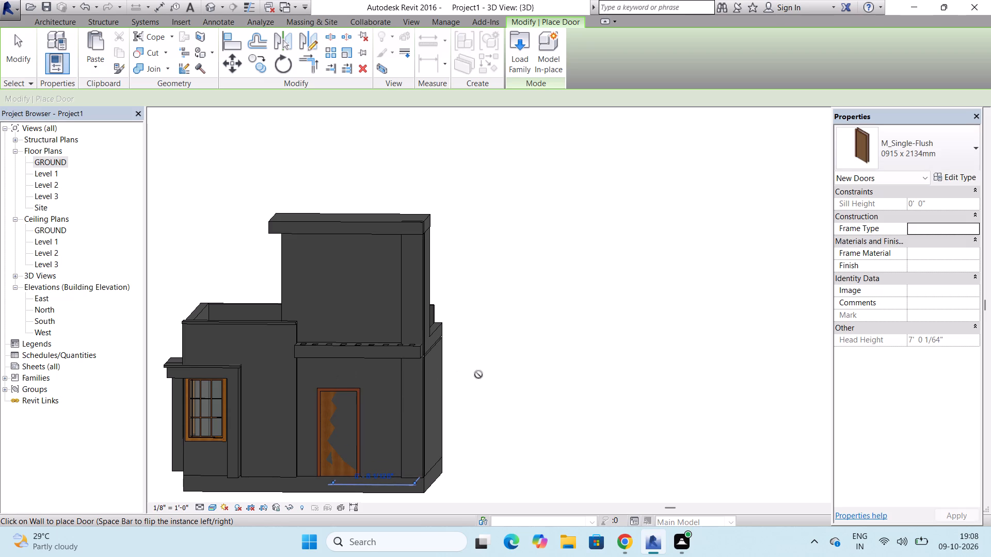
scroll(478, 374, down, 1)
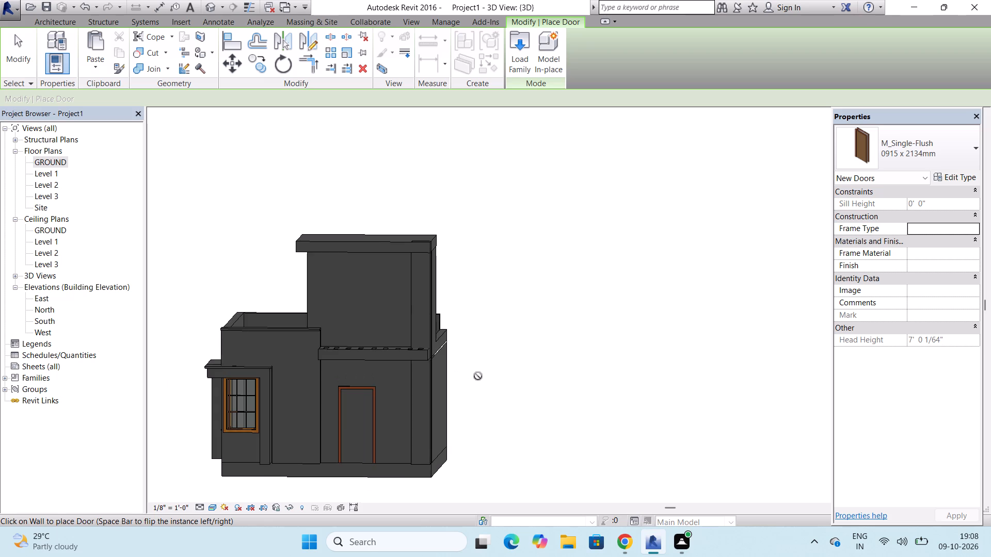
scroll(478, 376, down, 3)
scroll(475, 380, up, 4)
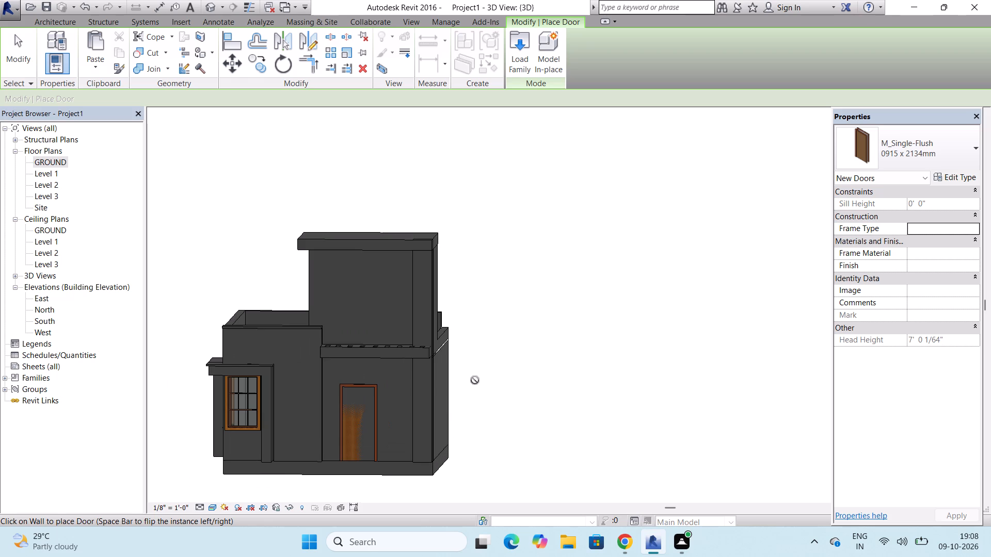
scroll(475, 380, up, 1)
scroll(475, 380, down, 5)
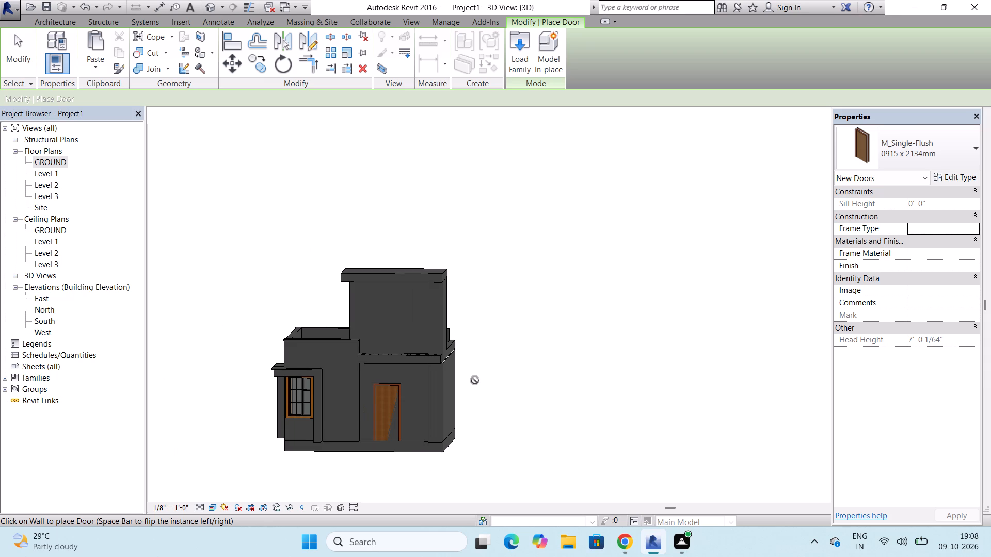
scroll(294, 443, up, 8)
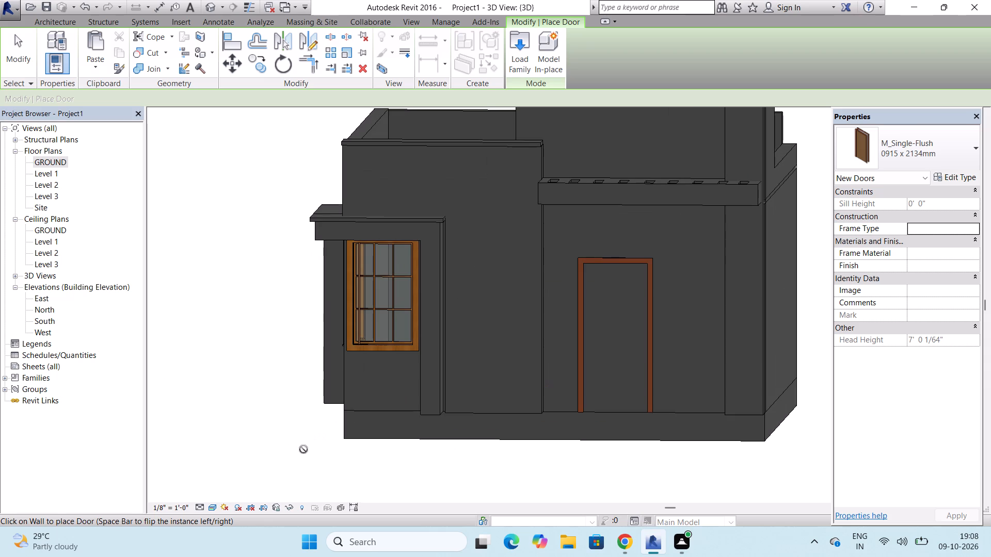
key(Escape)
key(Escape)
key(Escape)
key(Escape)
key(Escape)
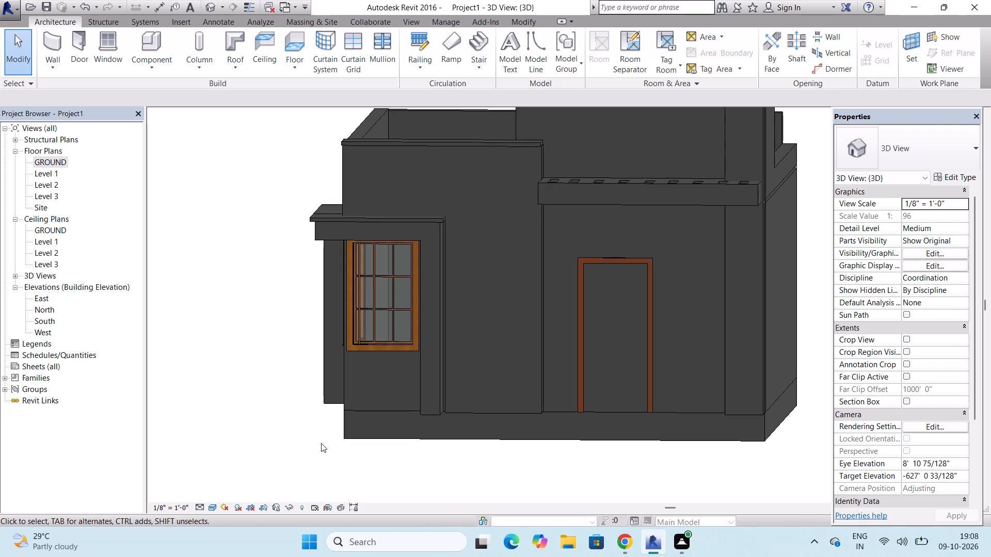
Pull the outer face of the in-place vertical fin beside the corner window inward, closer to the side wall.
shift+middle_drag(332, 428, 354, 428)
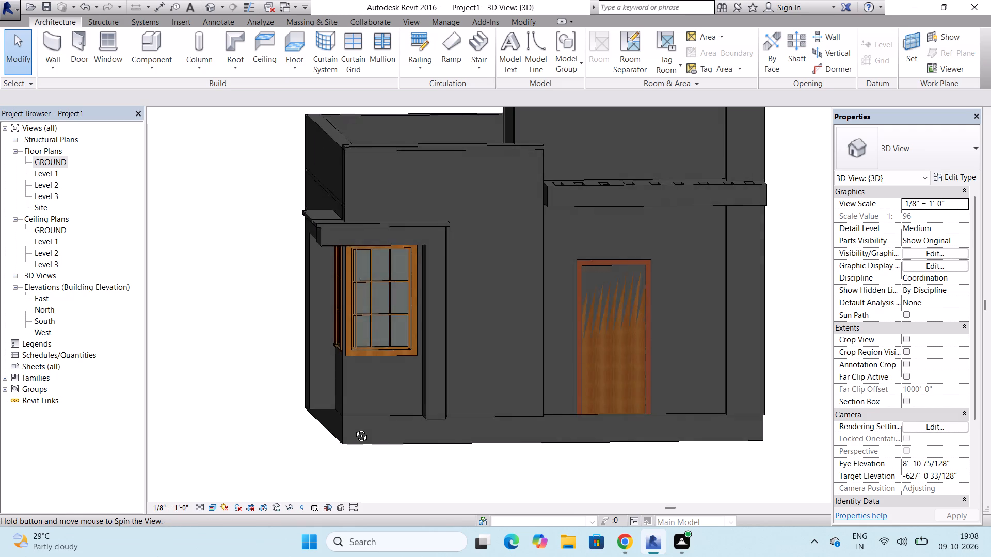
shift+middle_drag(354, 428, 317, 437)
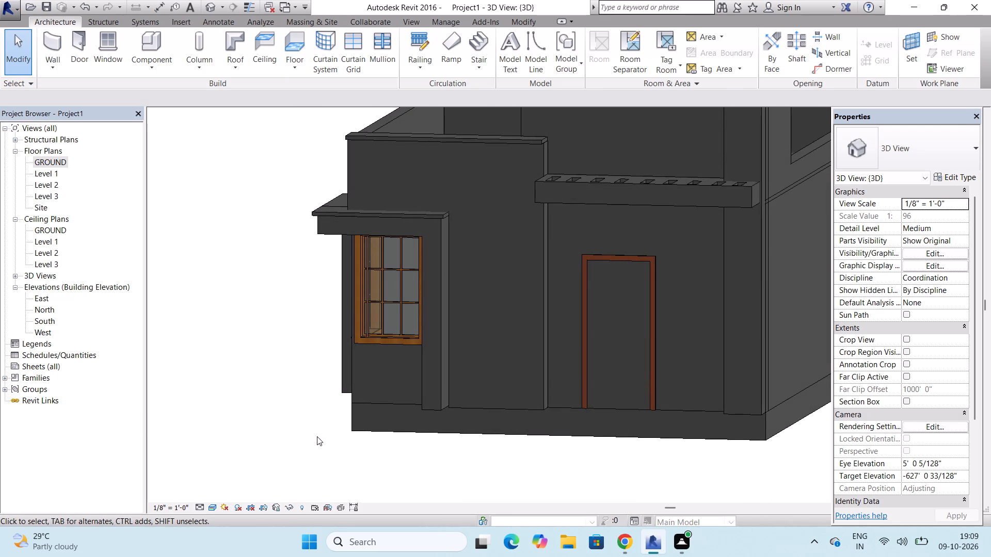
scroll(341, 363, up, 5)
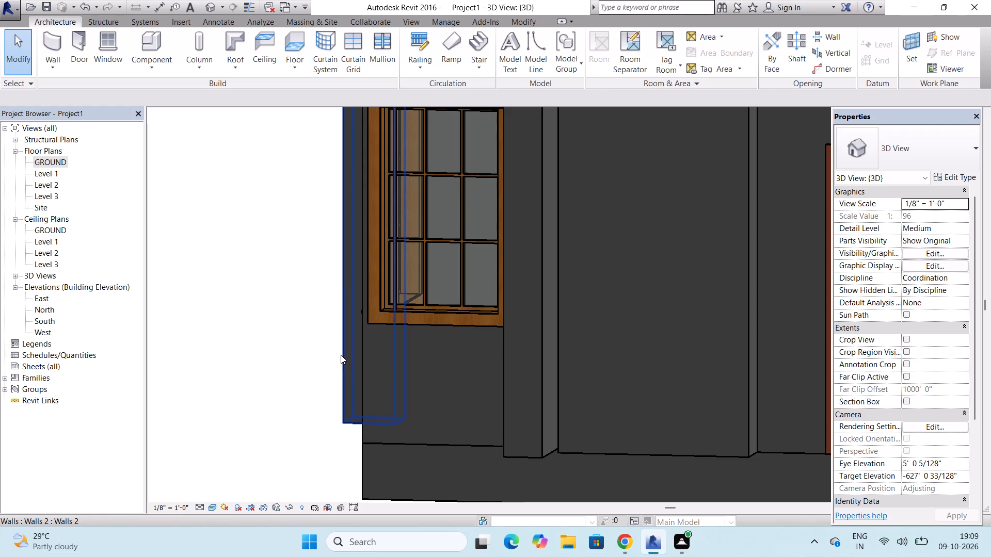
click(341, 355)
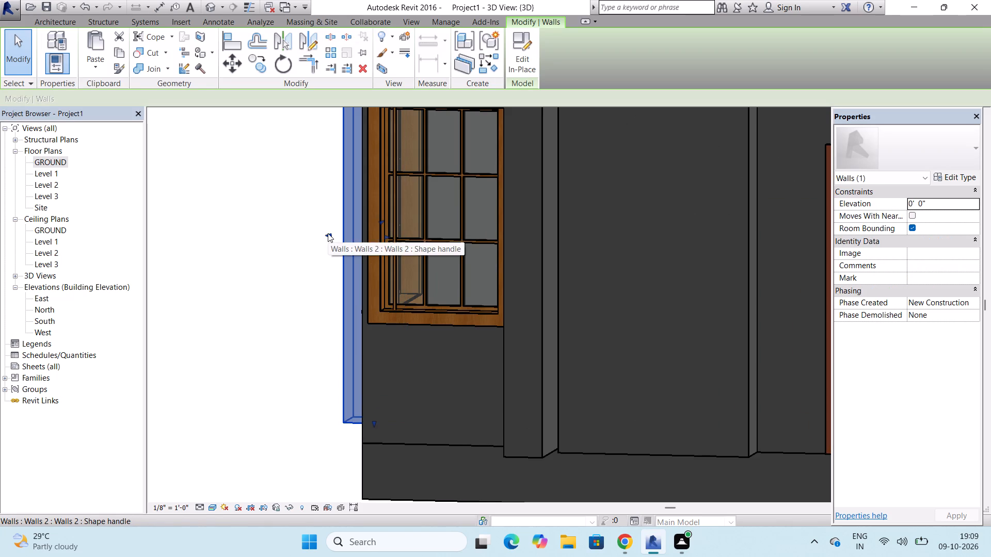
drag(328, 233, 346, 233)
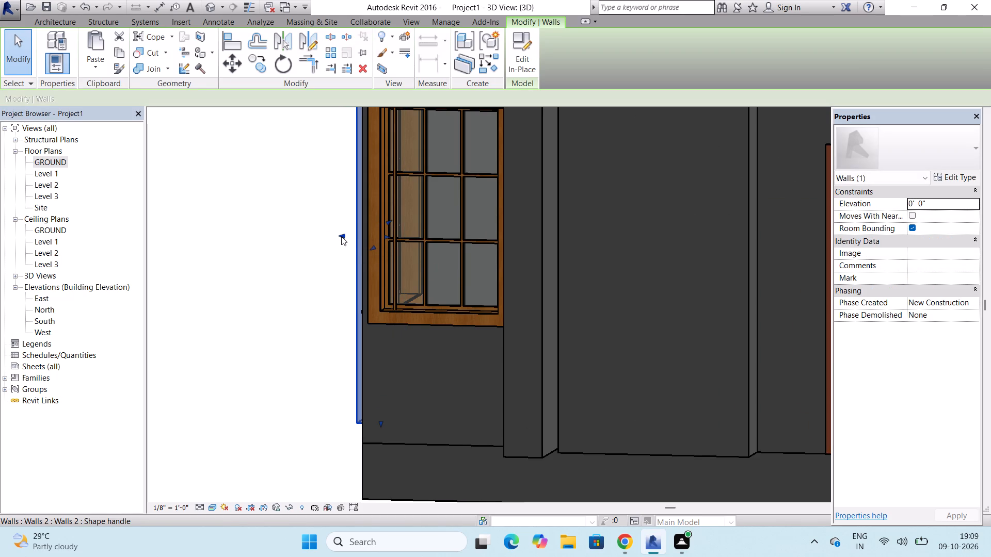
drag(341, 235, 347, 235)
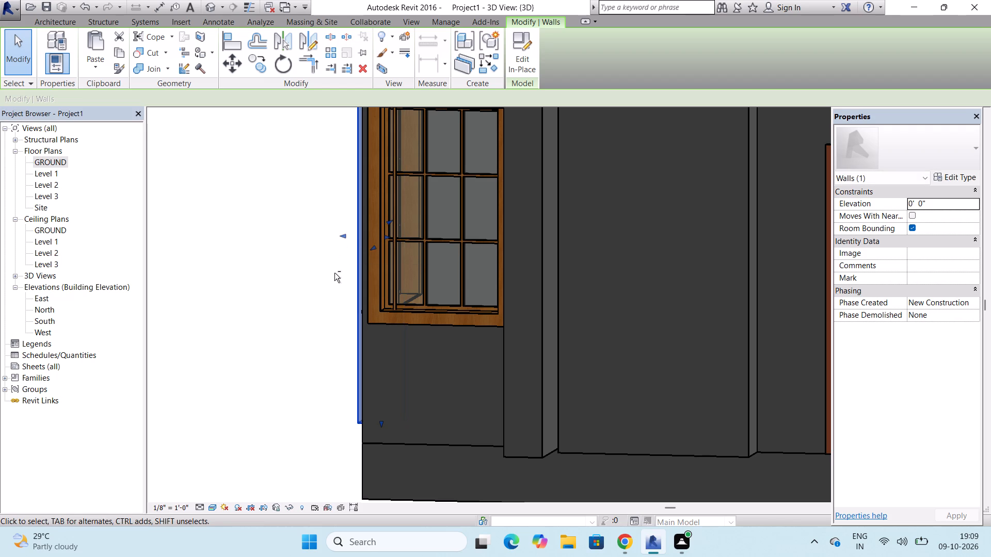
Examine the reshaped fin beside the corner window and the whole entrance facade from several angles, including below and above.
scroll(334, 273, down, 4)
shift+middle_drag(324, 288, 437, 328)
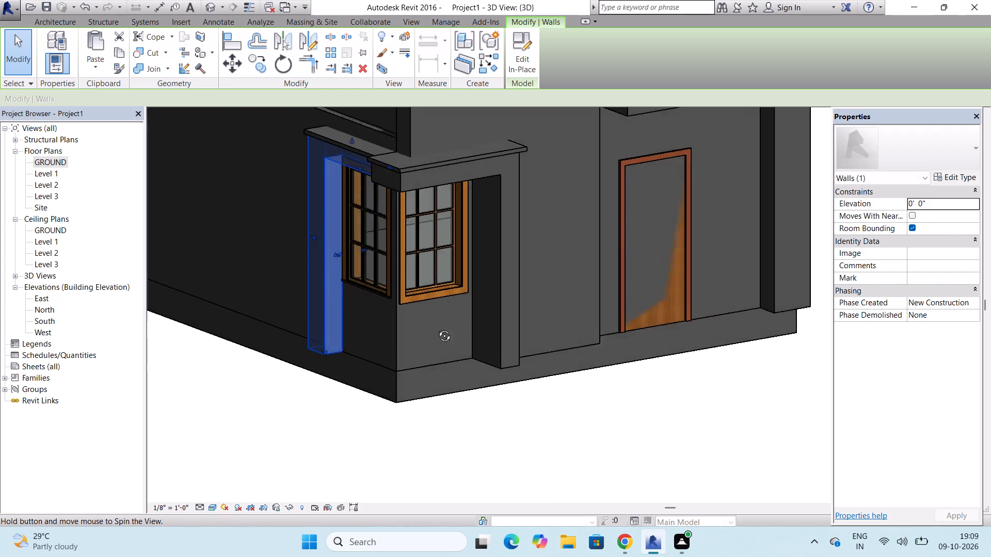
shift+middle_drag(437, 328, 416, 399)
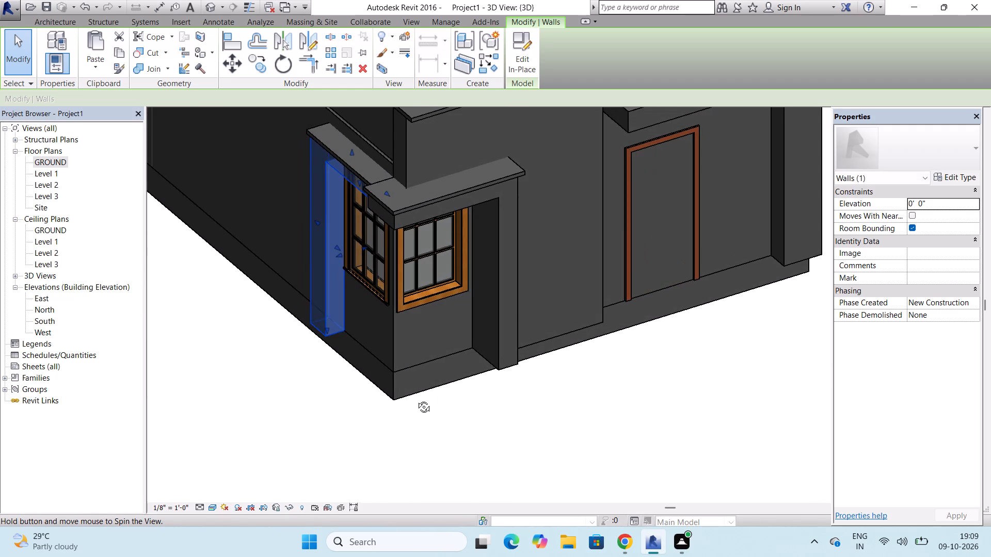
shift+middle_drag(416, 399, 337, 268)
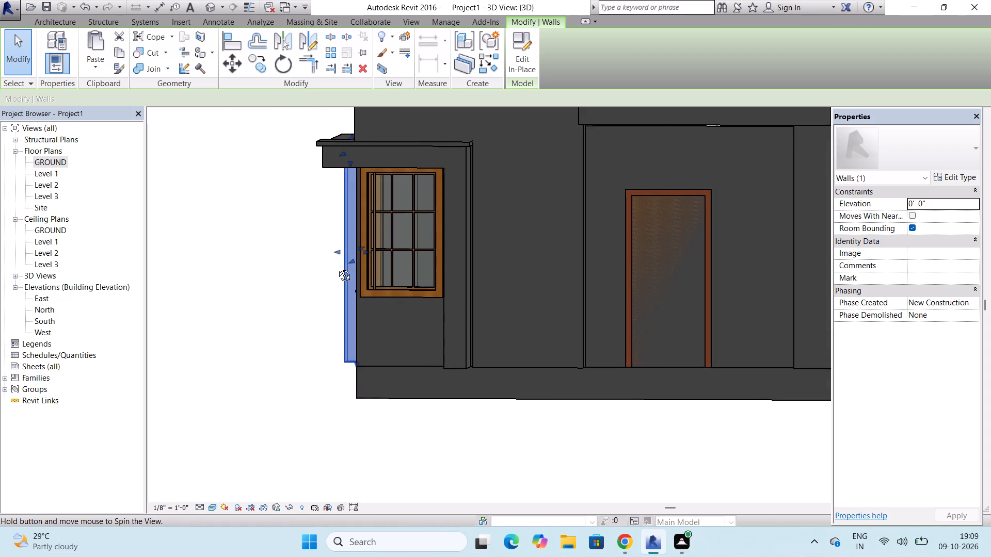
shift+middle_drag(337, 268, 331, 267)
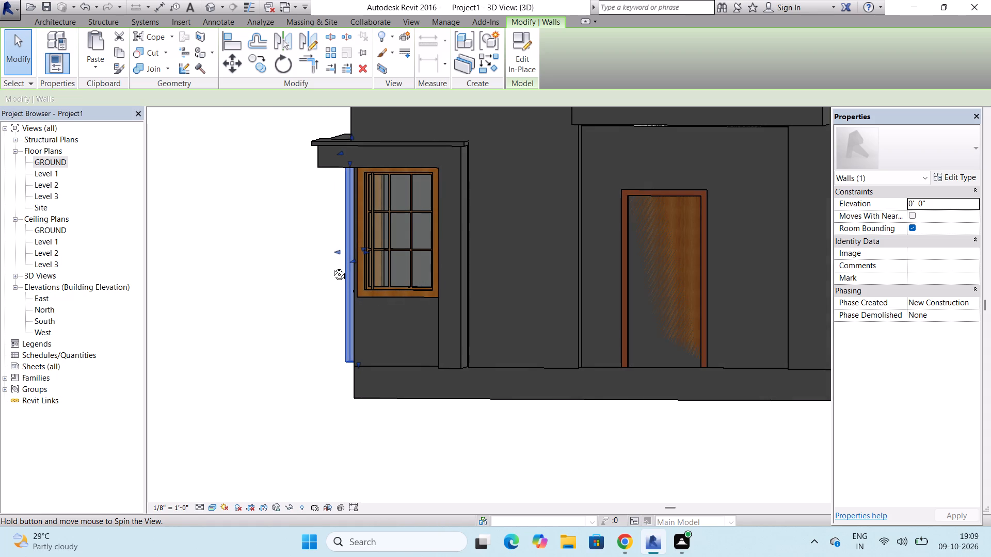
shift+middle_drag(331, 267, 325, 267)
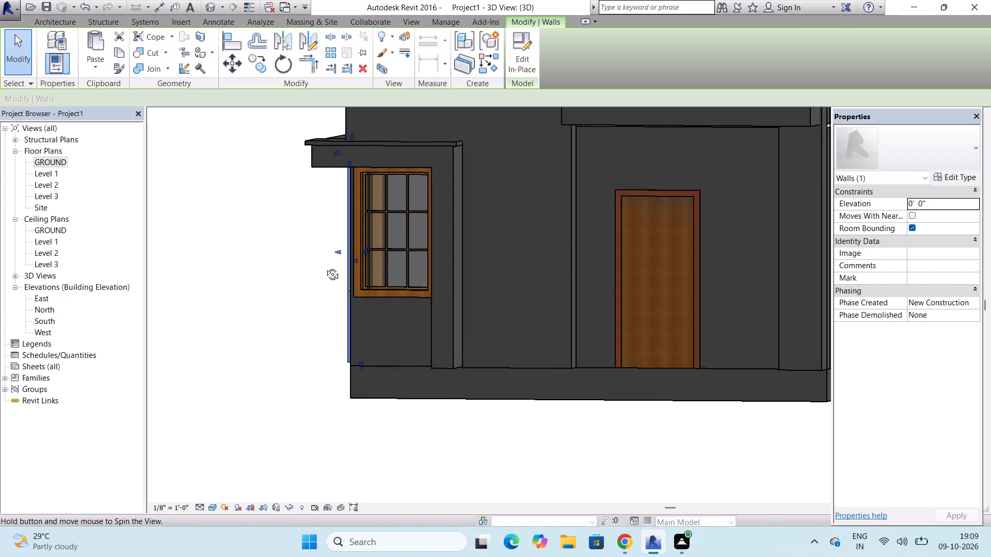
shift+middle_drag(325, 267, 315, 266)
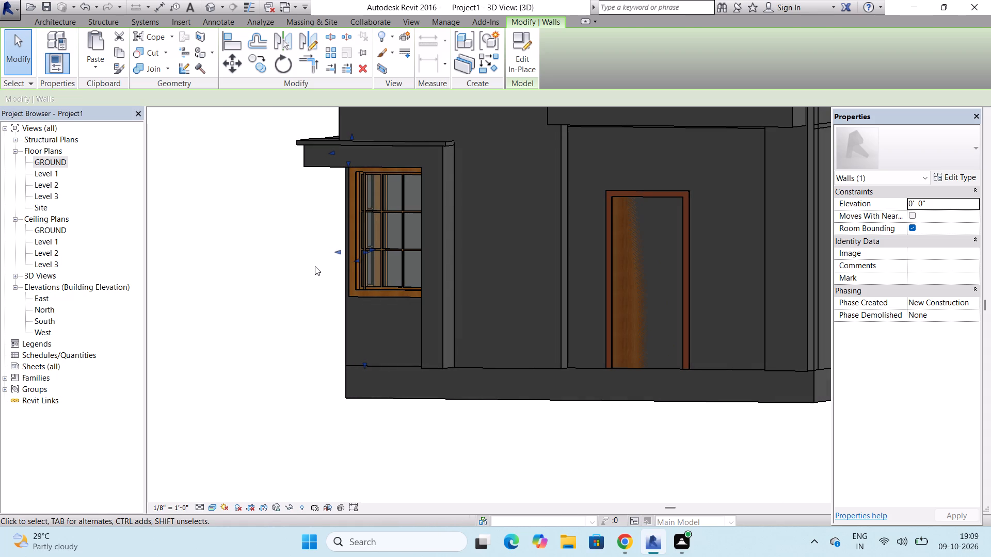
key(Escape)
scroll(315, 266, down, 6)
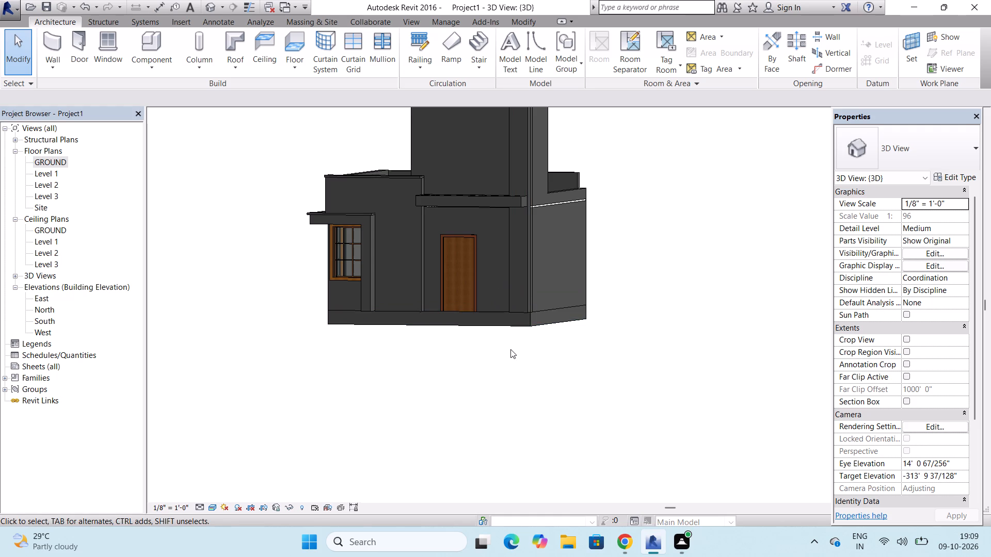
shift+middle_drag(510, 349, 519, 307)
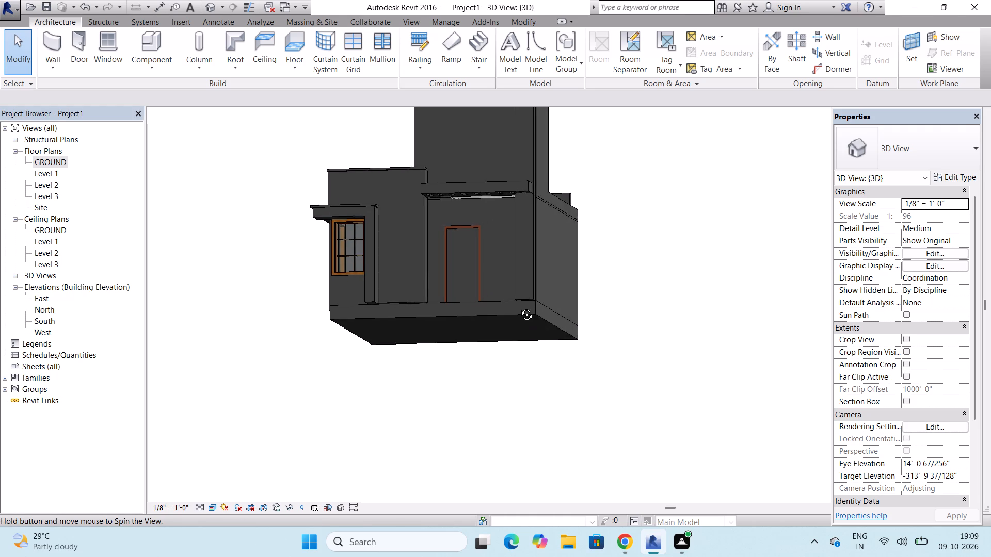
shift+middle_drag(519, 307, 513, 272)
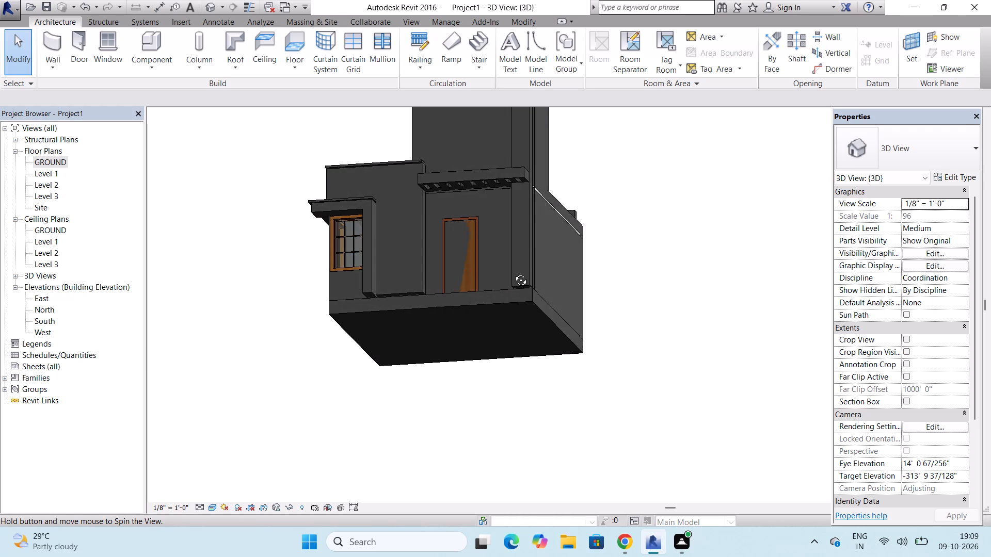
shift+middle_drag(513, 272, 449, 451)
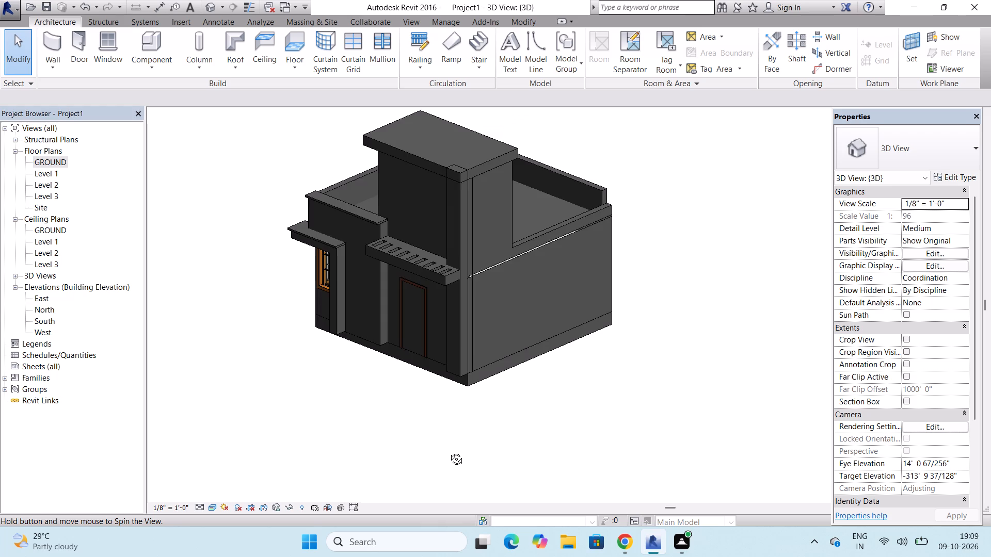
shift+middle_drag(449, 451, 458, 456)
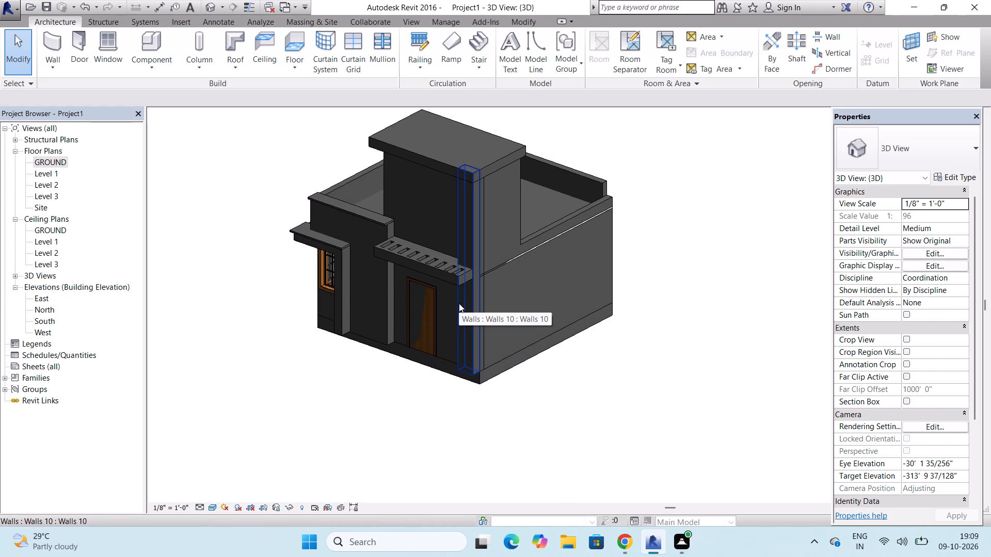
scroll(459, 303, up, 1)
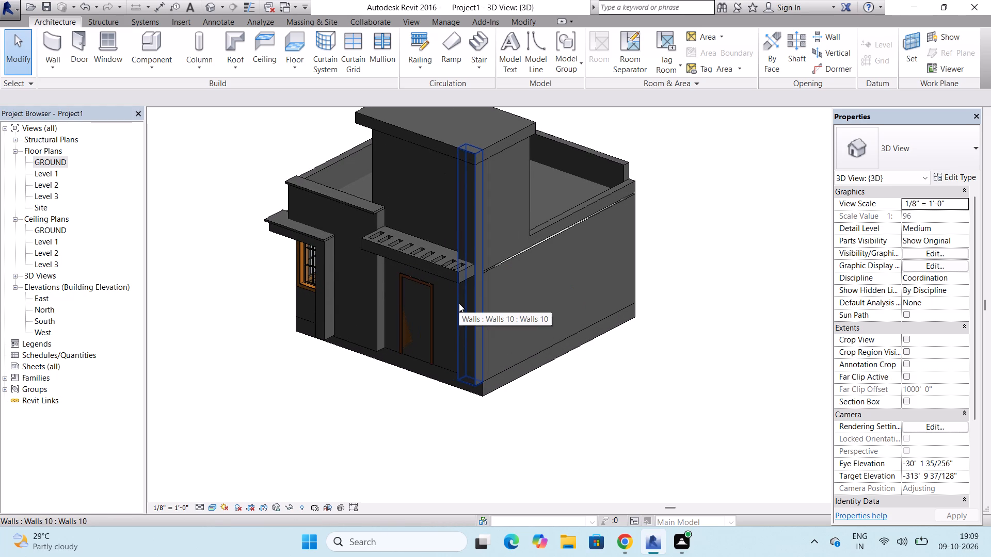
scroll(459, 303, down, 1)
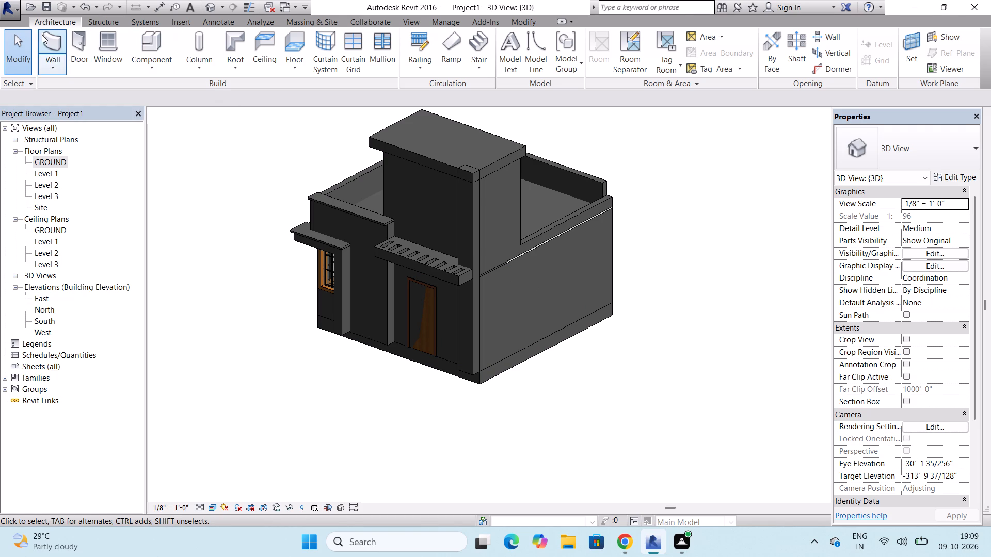
Open the GROUND floor plan and bring the front wall with its entrance door into view.
click(56, 160)
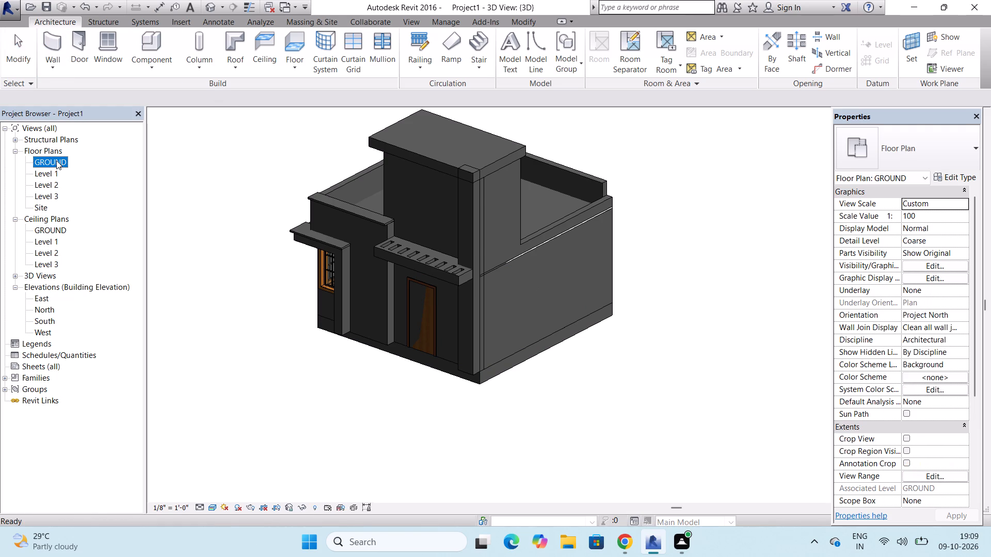
click(56, 160)
scroll(236, 327, down, 5)
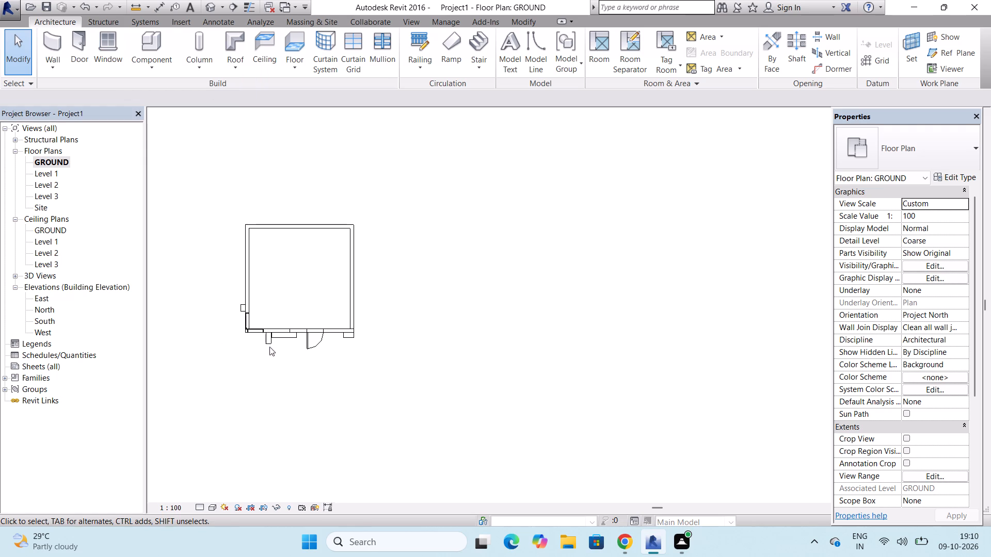
scroll(258, 336, up, 7)
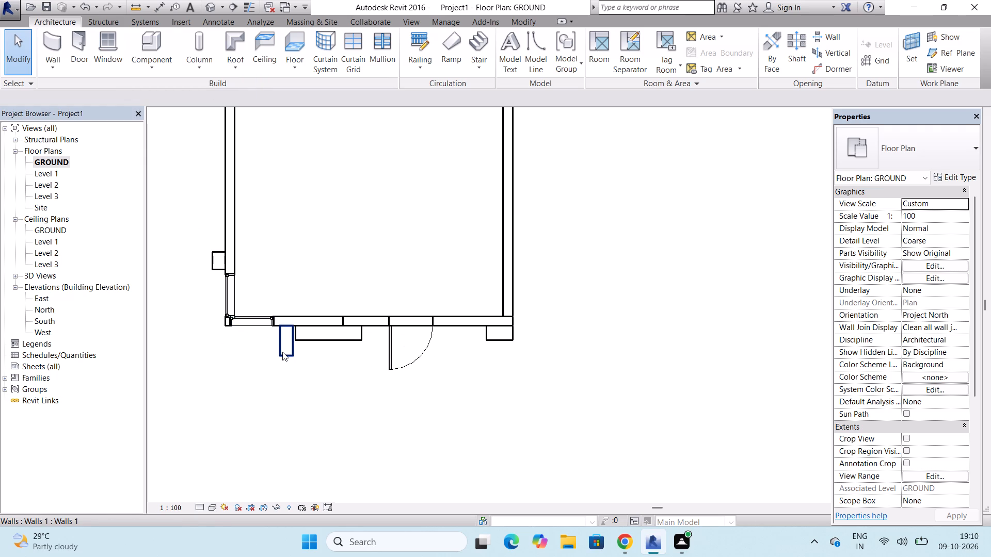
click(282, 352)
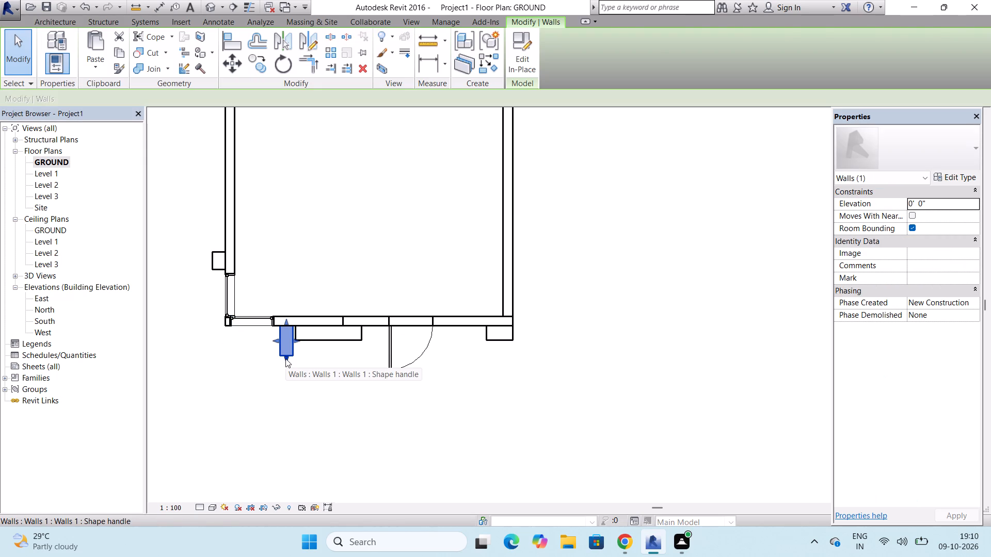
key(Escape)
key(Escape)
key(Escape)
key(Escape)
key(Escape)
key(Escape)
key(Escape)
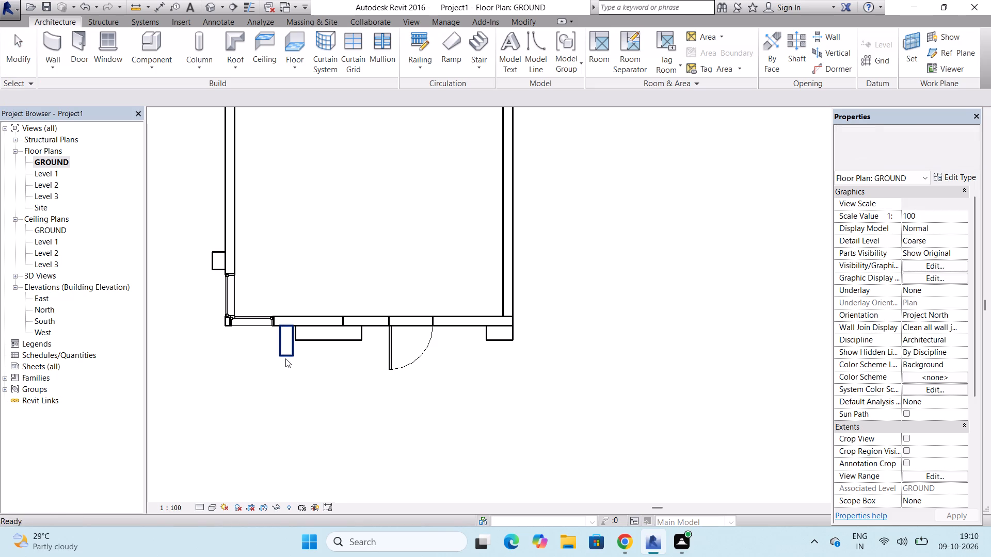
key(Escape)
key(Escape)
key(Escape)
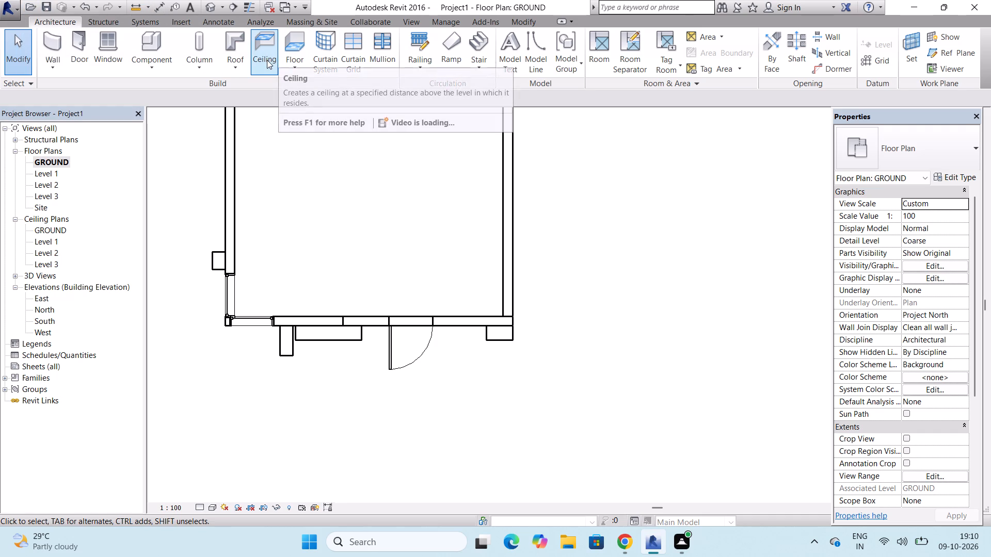
Create a Generic Floor - 400mm on GROUND with a rectangular boundary about 32' by 32' surrounding the whole house.
click(299, 59)
click(299, 80)
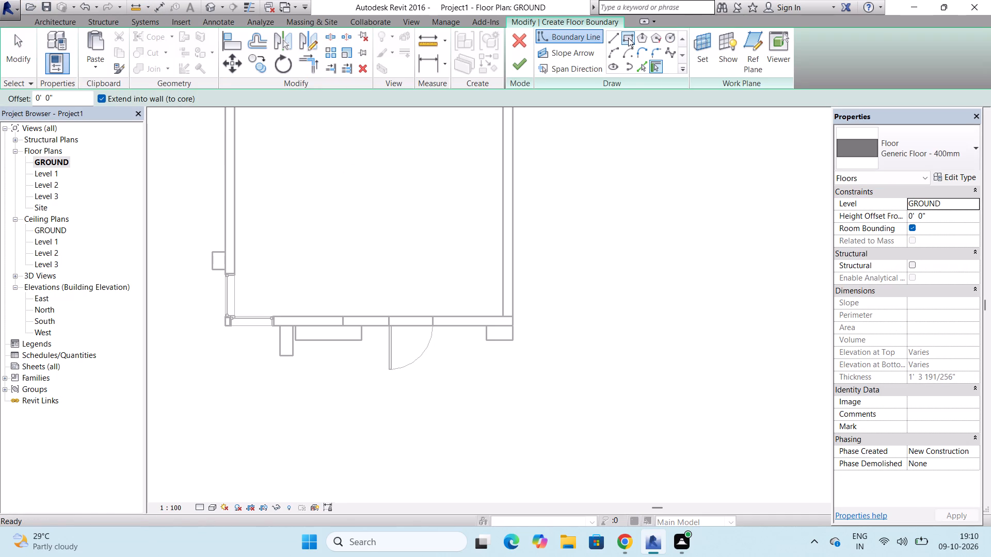
click(628, 38)
scroll(597, 187, down, 4)
scroll(588, 261, down, 2)
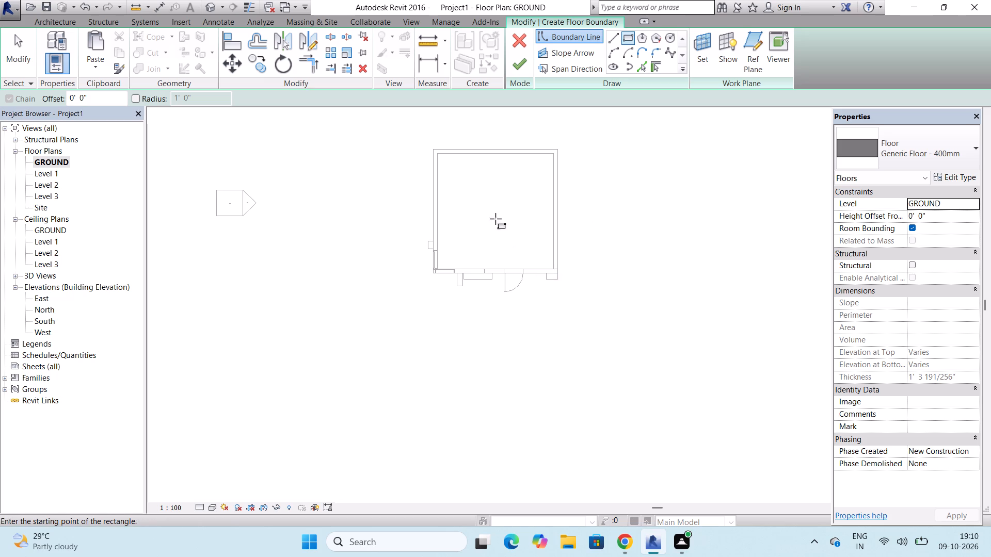
click(395, 125)
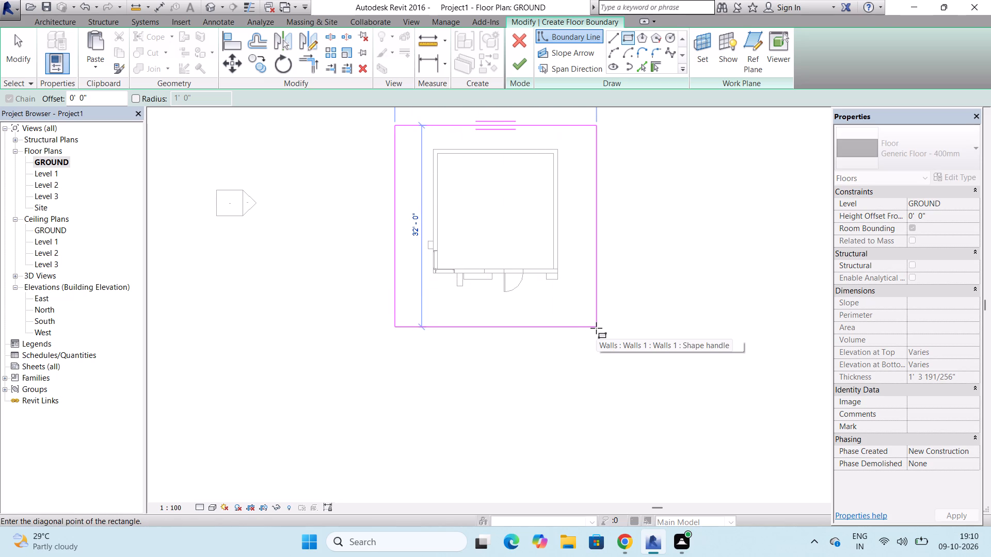
click(596, 328)
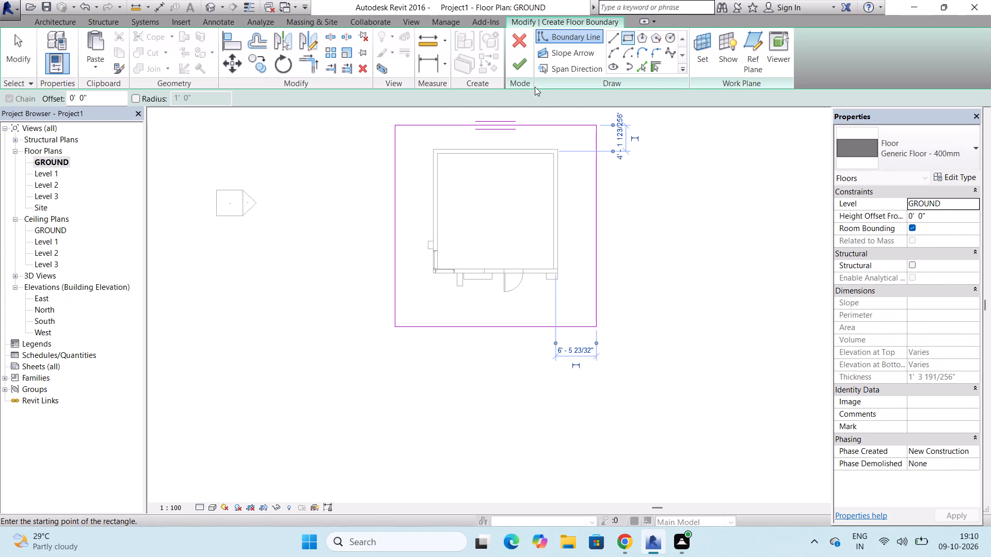
click(528, 63)
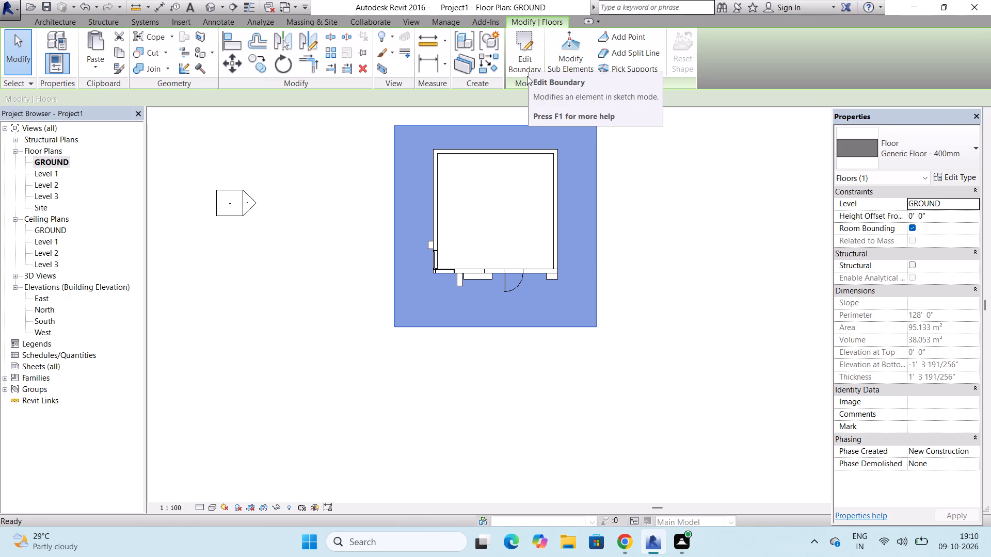
In the 3D view, open the project materials with the entrance wall selected and review the Air material's identity, graphics, appearance and texture alignment settings.
click(205, 7)
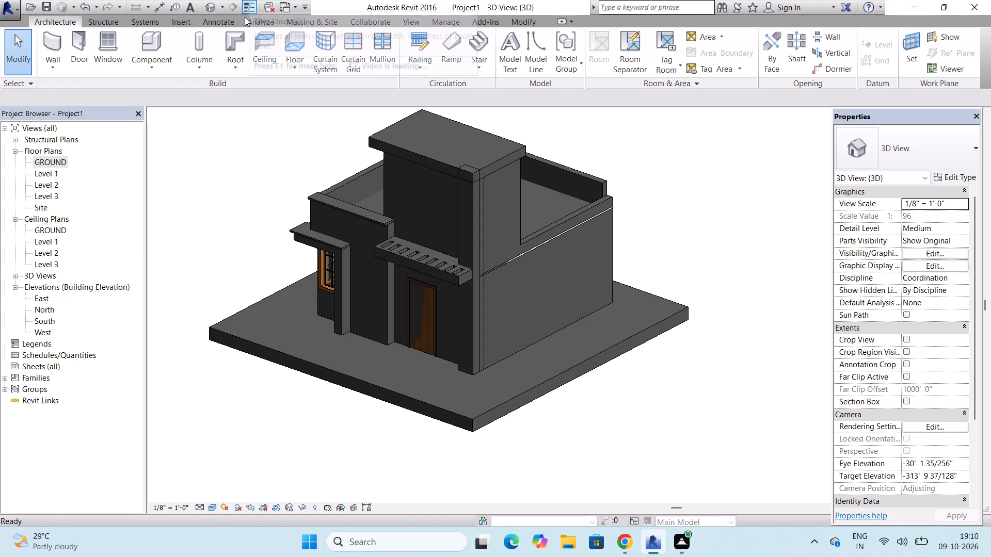
click(406, 23)
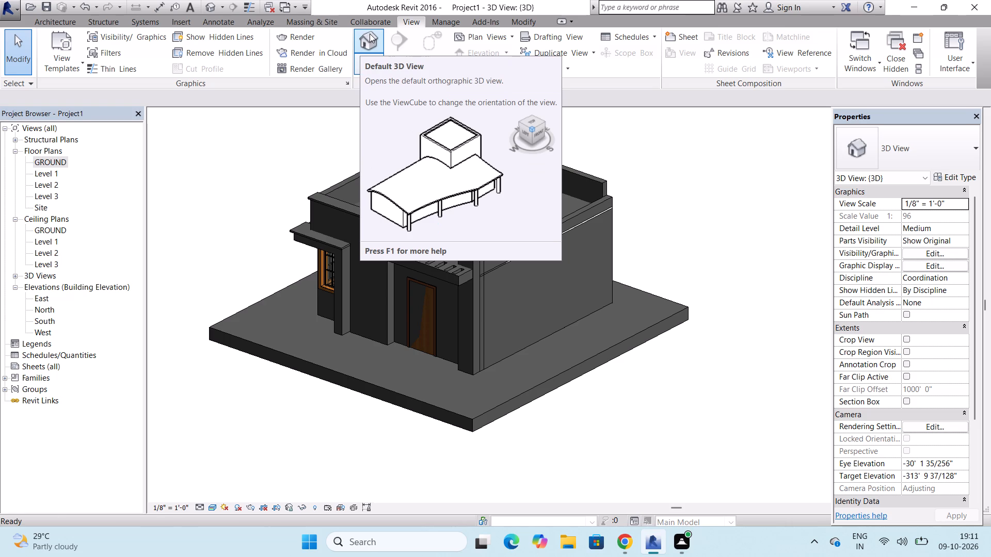
click(452, 17)
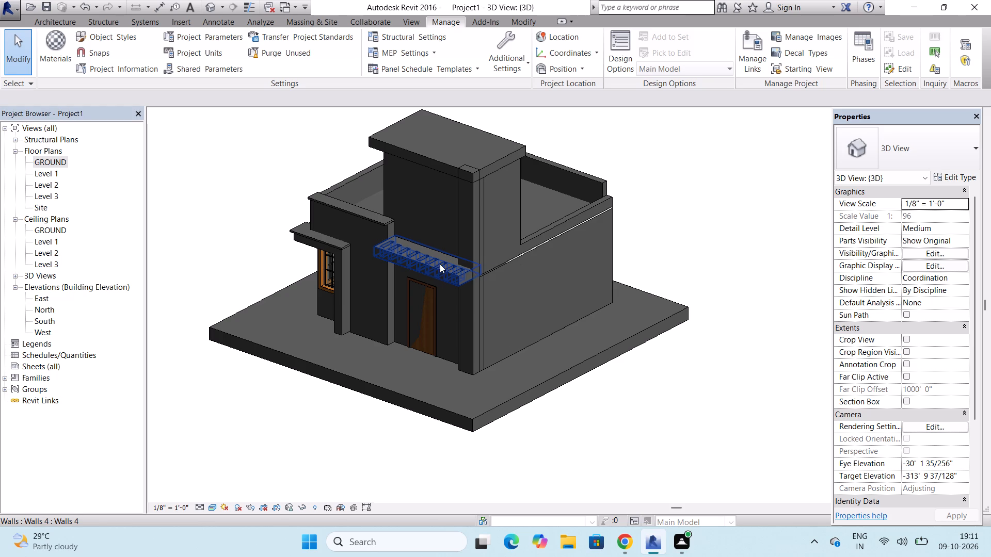
click(389, 171)
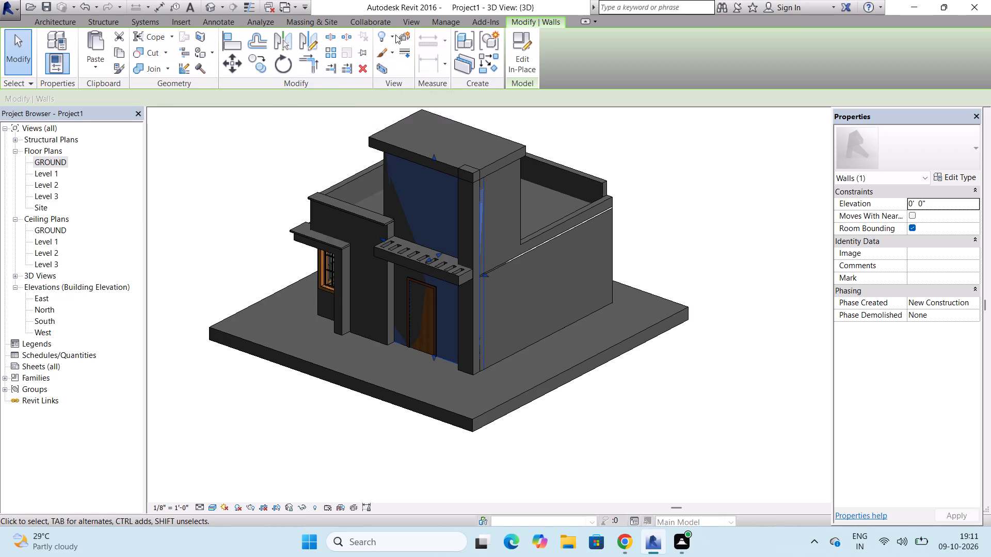
click(462, 19)
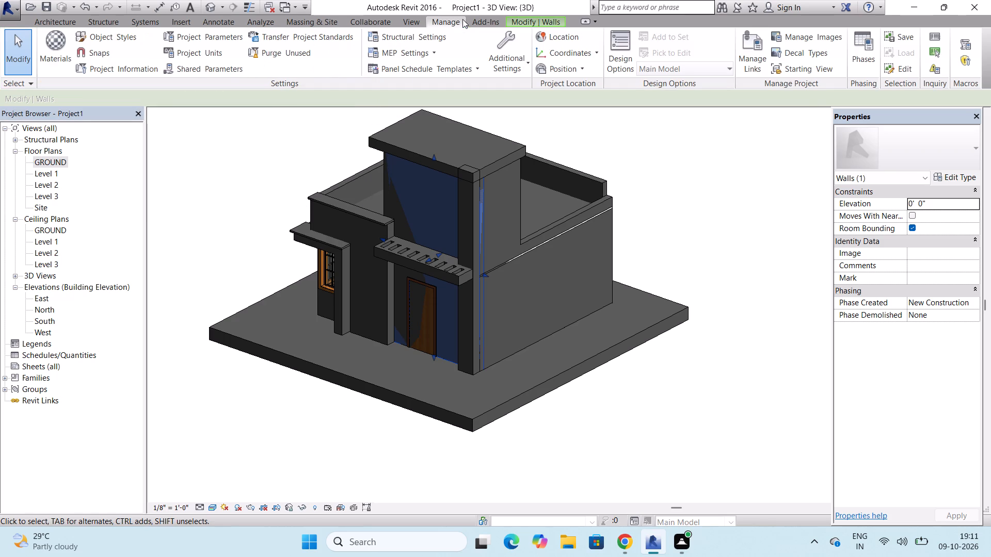
click(53, 64)
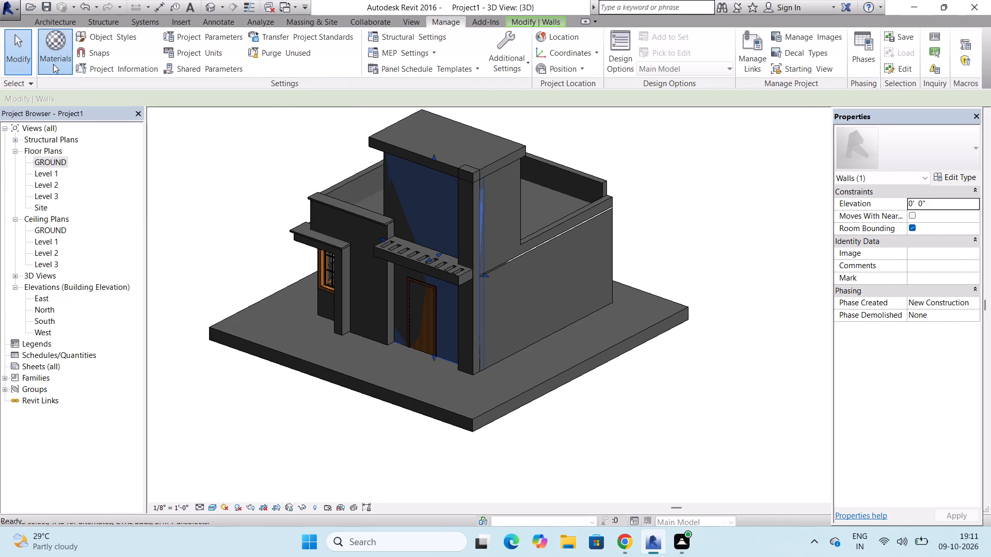
double_click(53, 64)
triple_click(53, 64)
click(53, 64)
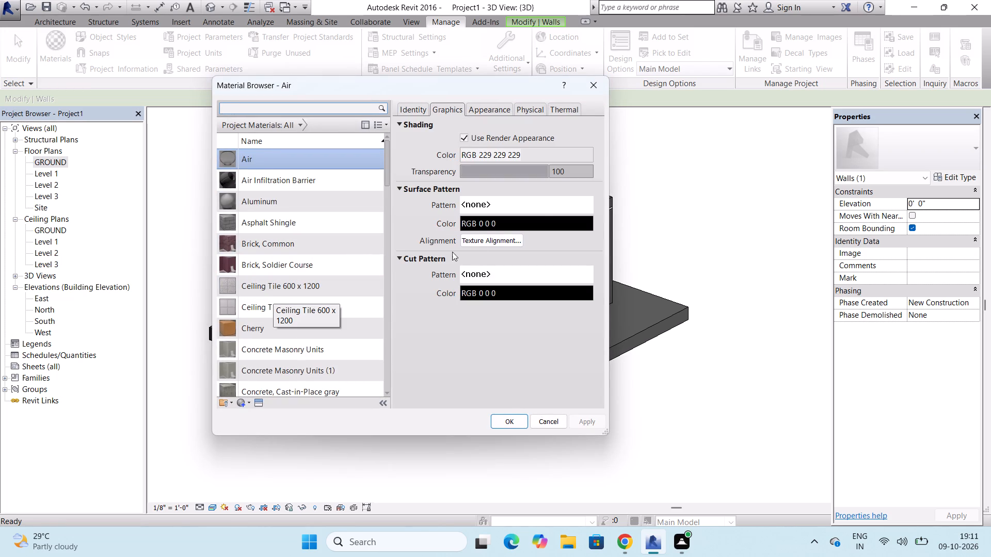
click(508, 242)
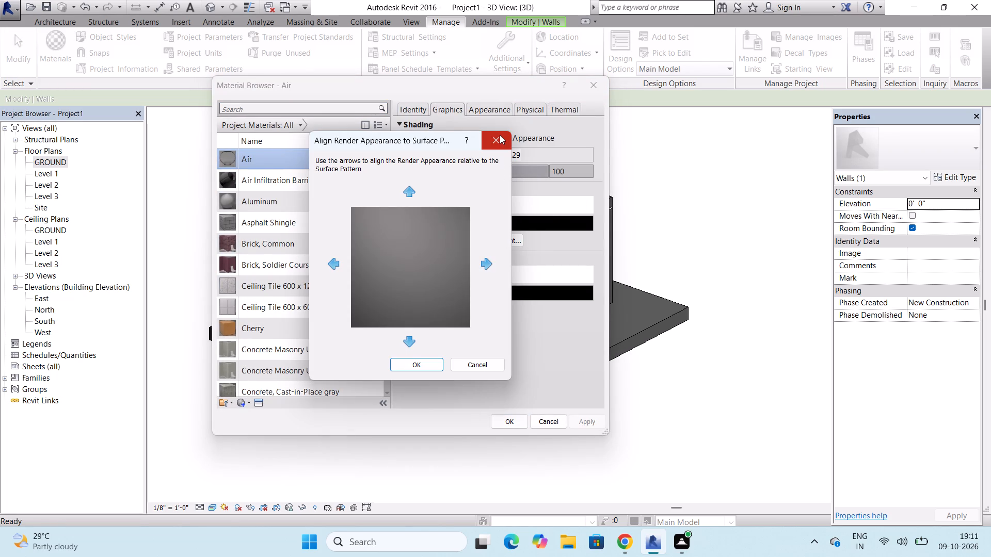
click(500, 135)
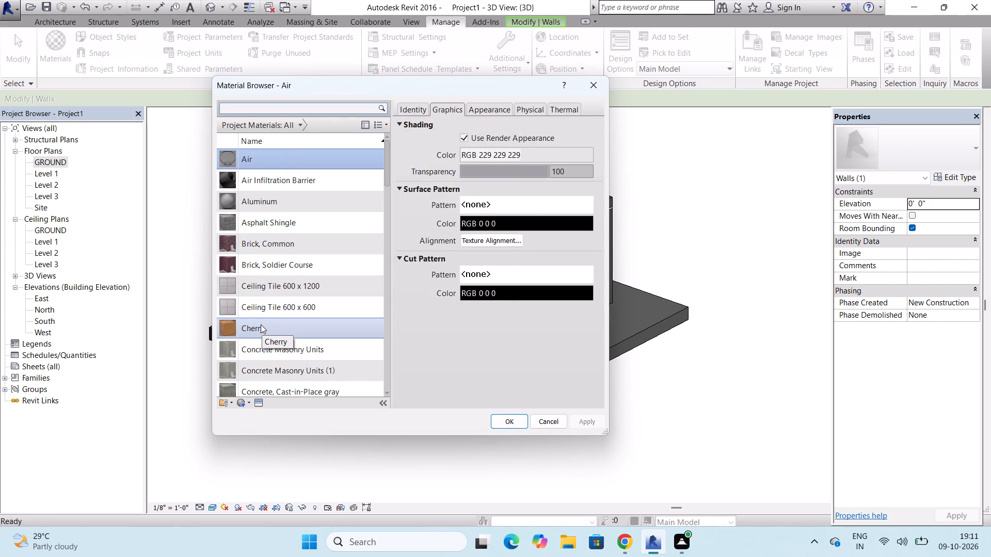
click(400, 105)
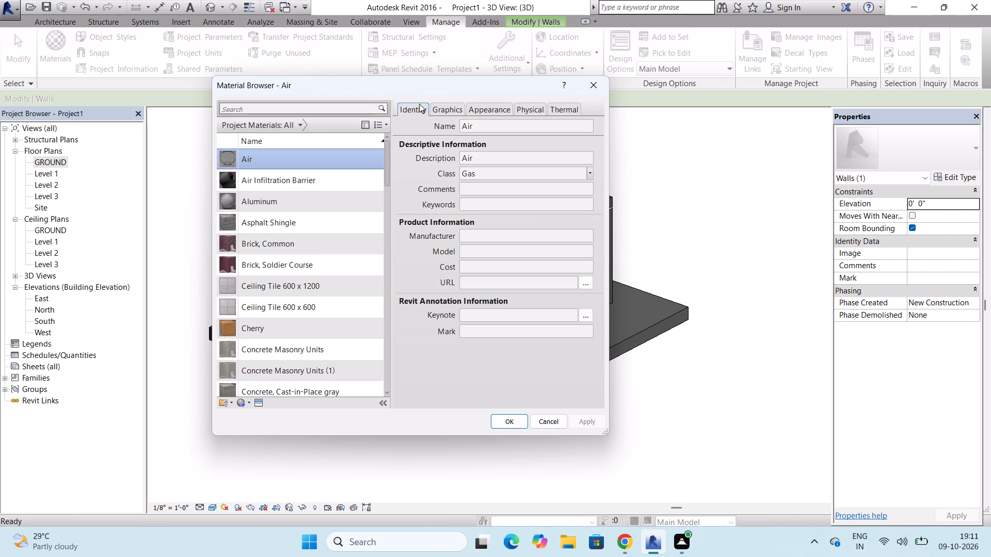
click(441, 108)
click(479, 109)
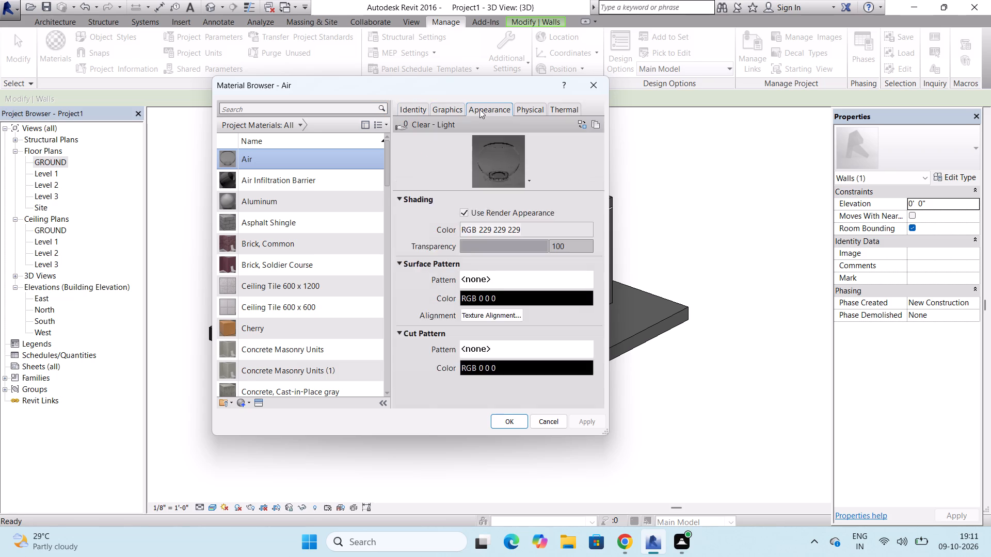
click(441, 108)
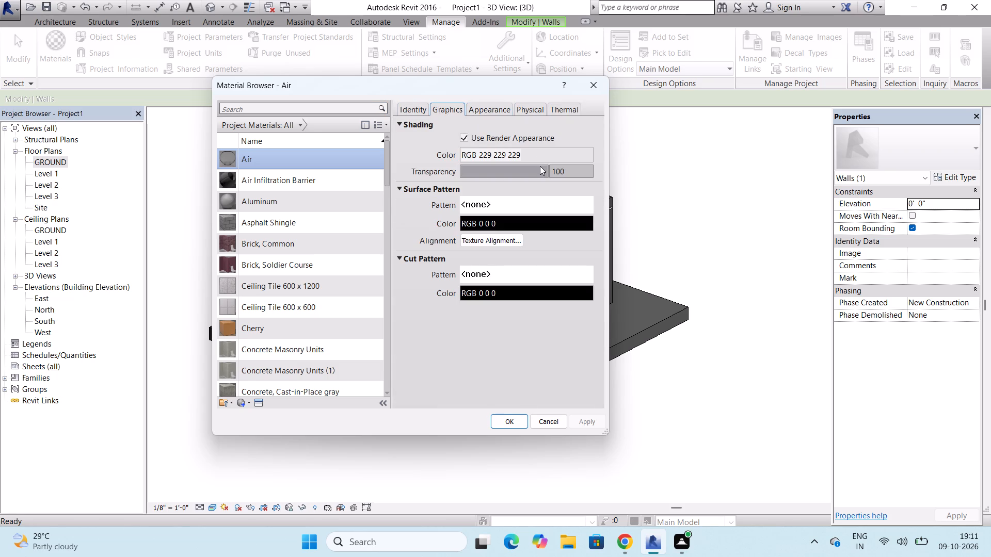
click(542, 173)
Look through the drafting fill patterns for the Air material and set its cut pattern to Horizontal 1.5mm.
double_click(500, 278)
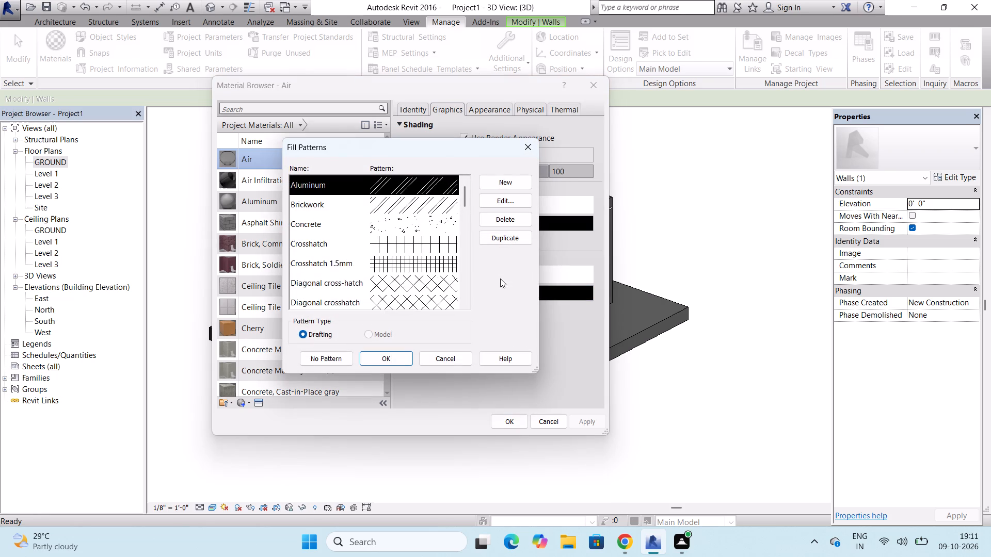
scroll(389, 260, down, 2)
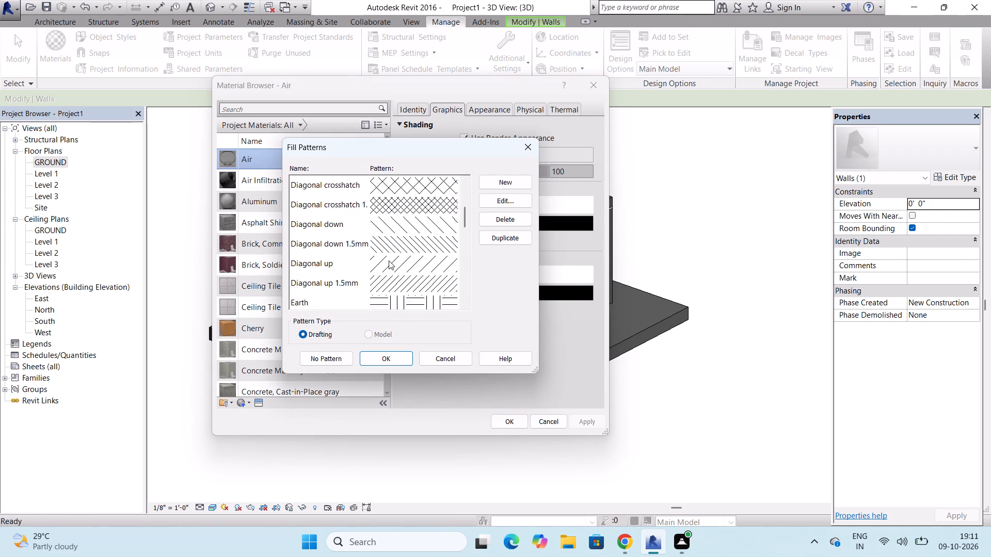
scroll(389, 260, down, 3)
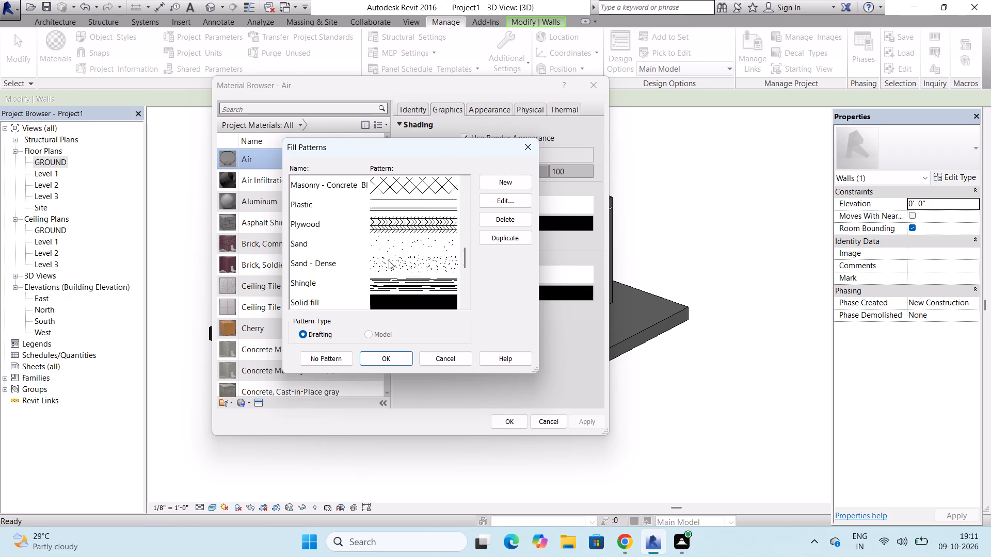
scroll(389, 260, down, 4)
scroll(389, 260, up, 1)
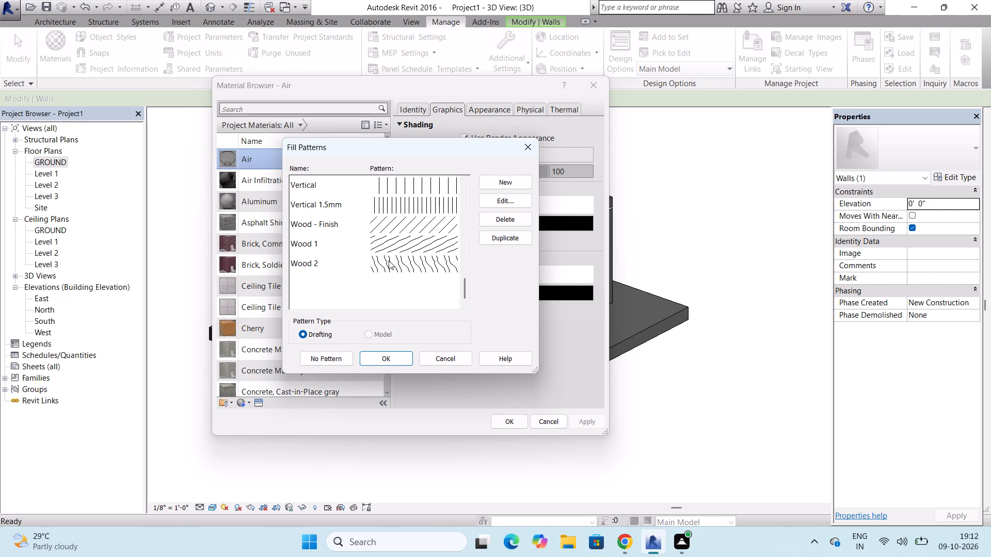
scroll(389, 260, up, 6)
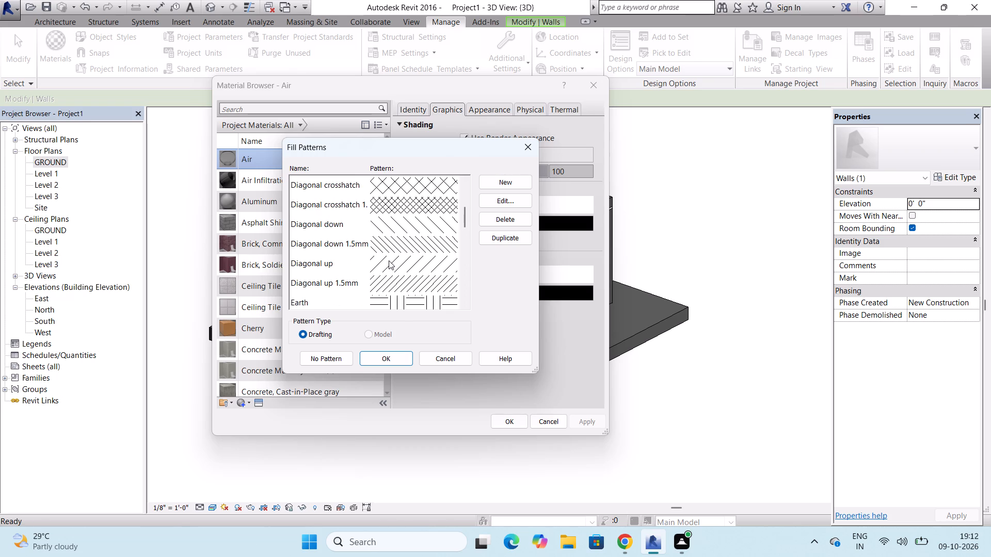
scroll(389, 260, up, 4)
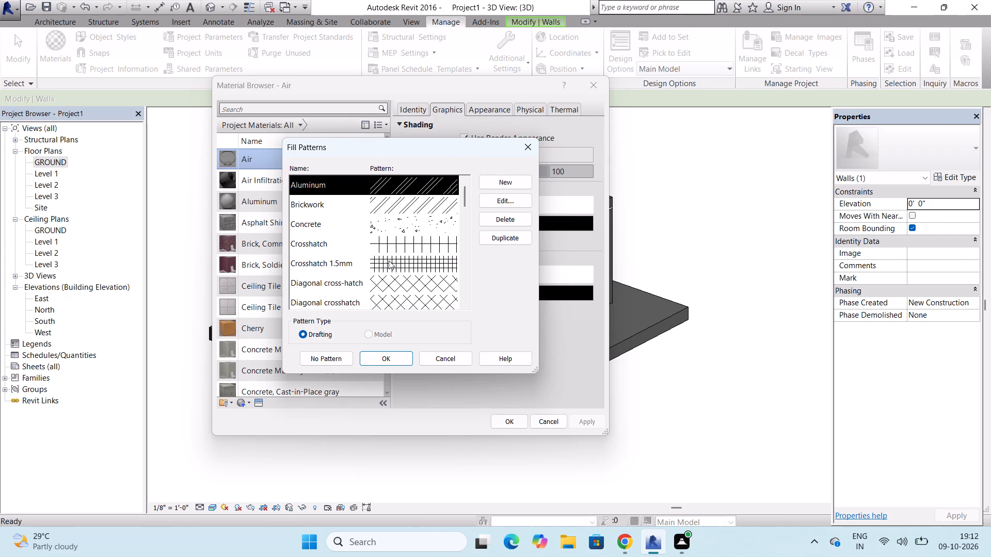
click(493, 183)
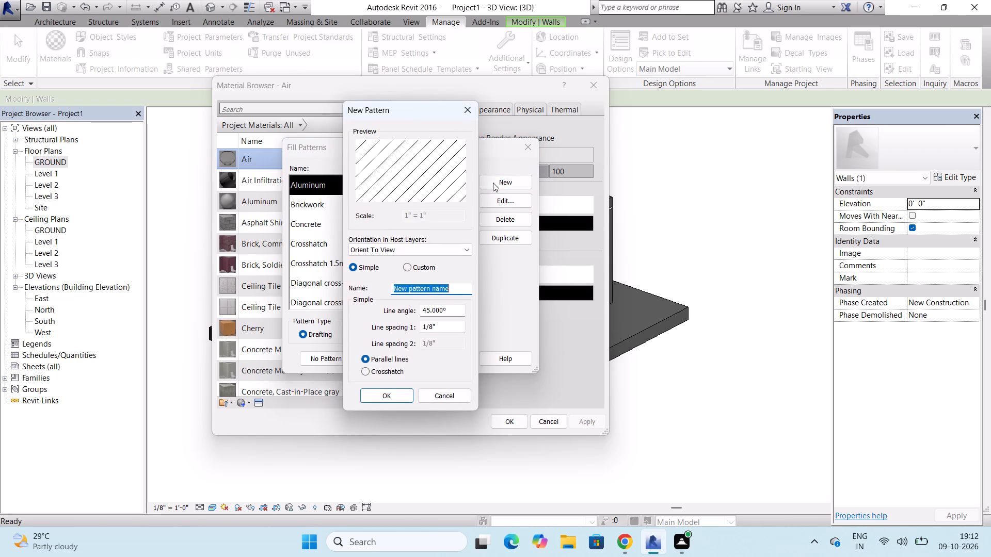
click(468, 104)
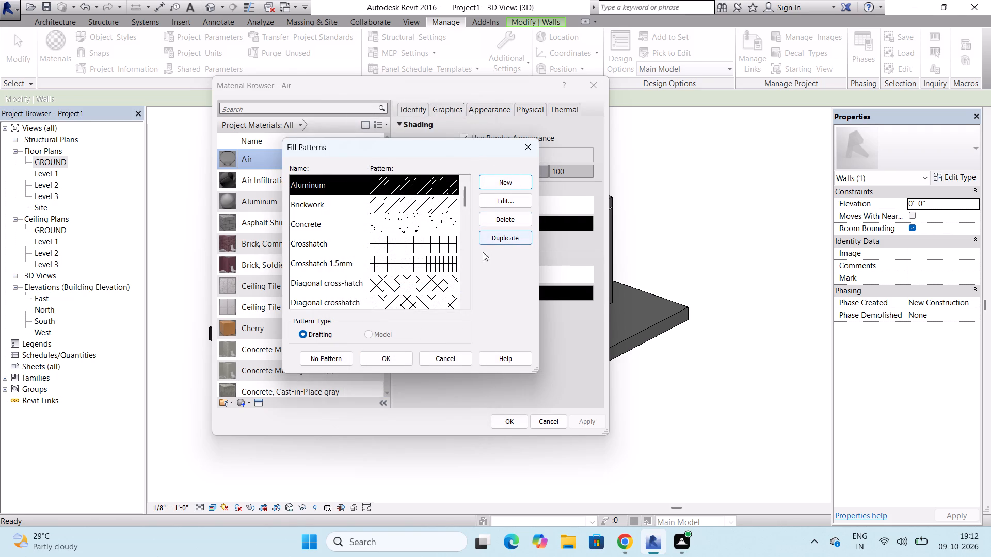
scroll(392, 276, up, 1)
scroll(393, 275, down, 3)
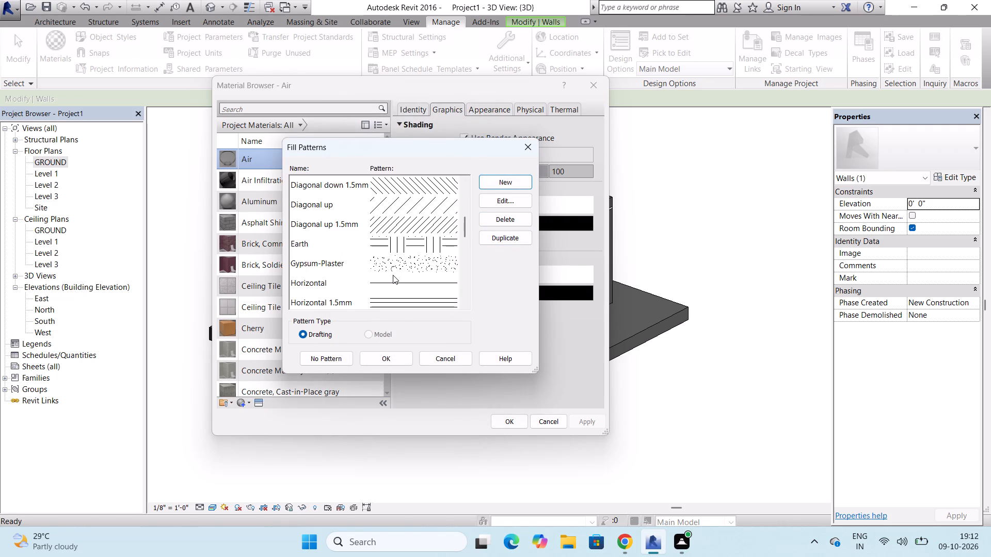
scroll(393, 275, down, 1)
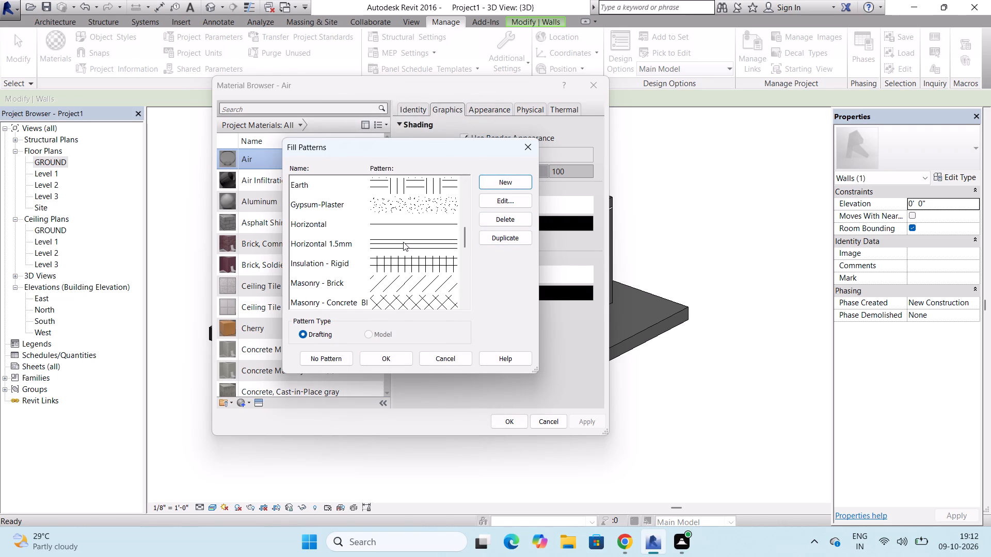
click(403, 242)
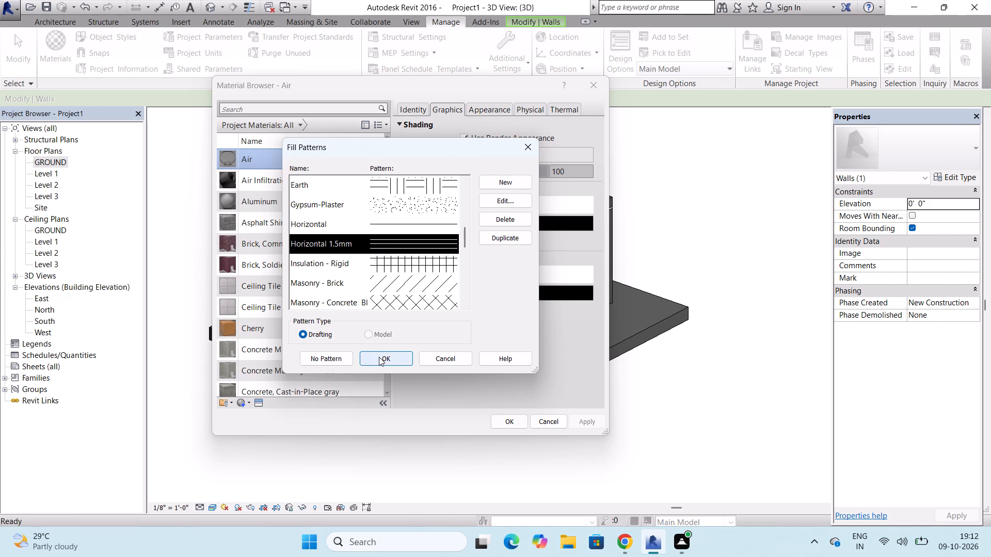
click(379, 357)
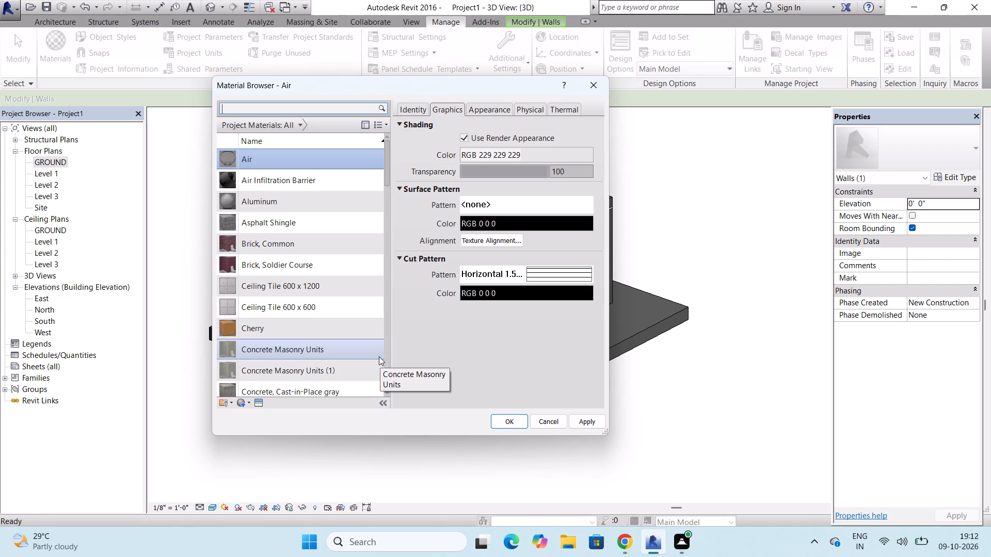
Set the Cherry material's cut pattern to Horizontal 1.5mm, apply the material changes and close the Material Browser.
click(325, 323)
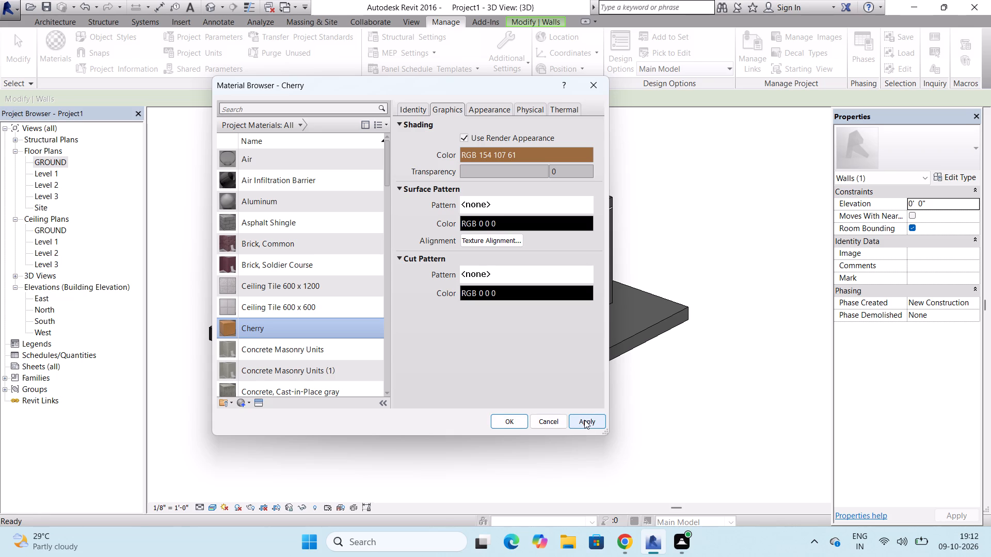
click(581, 273)
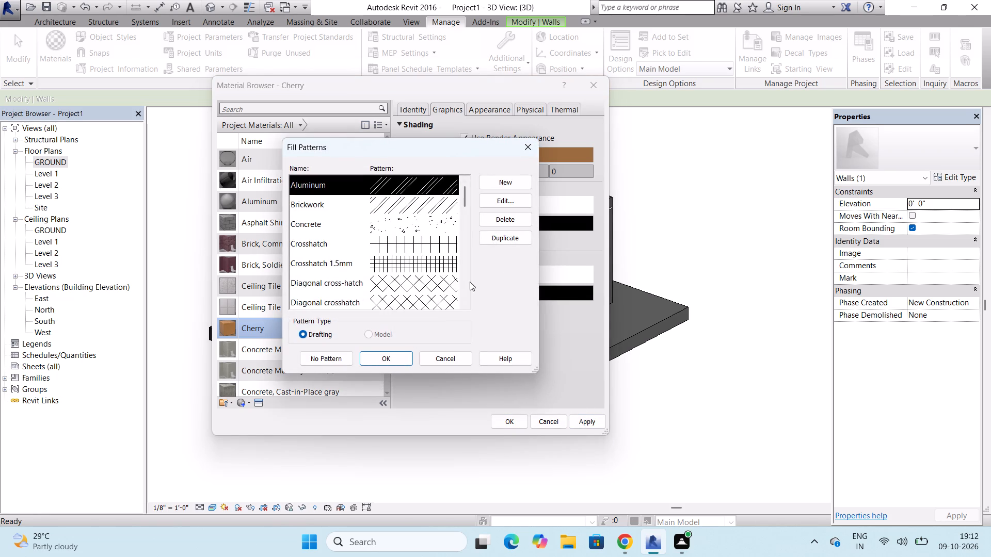
scroll(428, 278, down, 3)
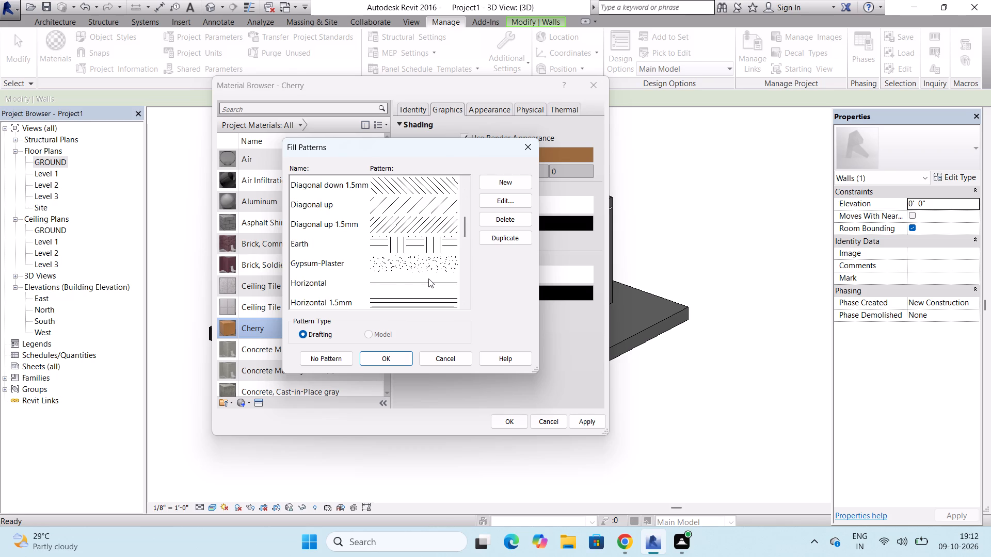
scroll(428, 278, down, 1)
click(430, 240)
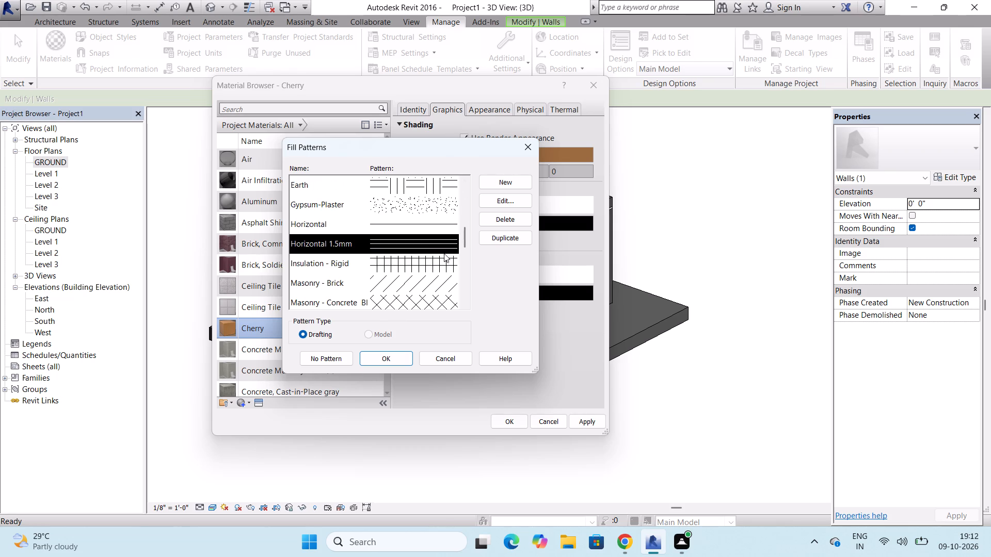
click(402, 358)
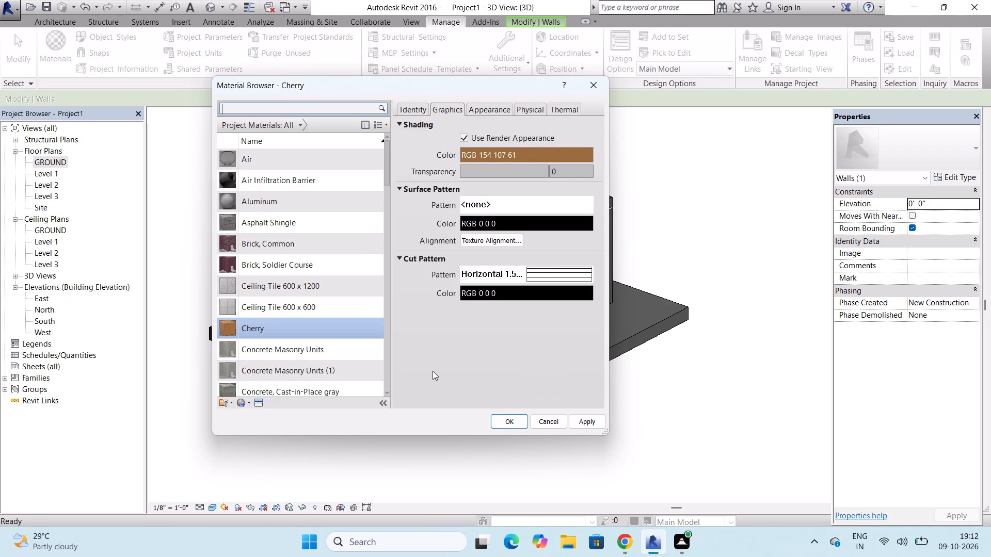
click(573, 422)
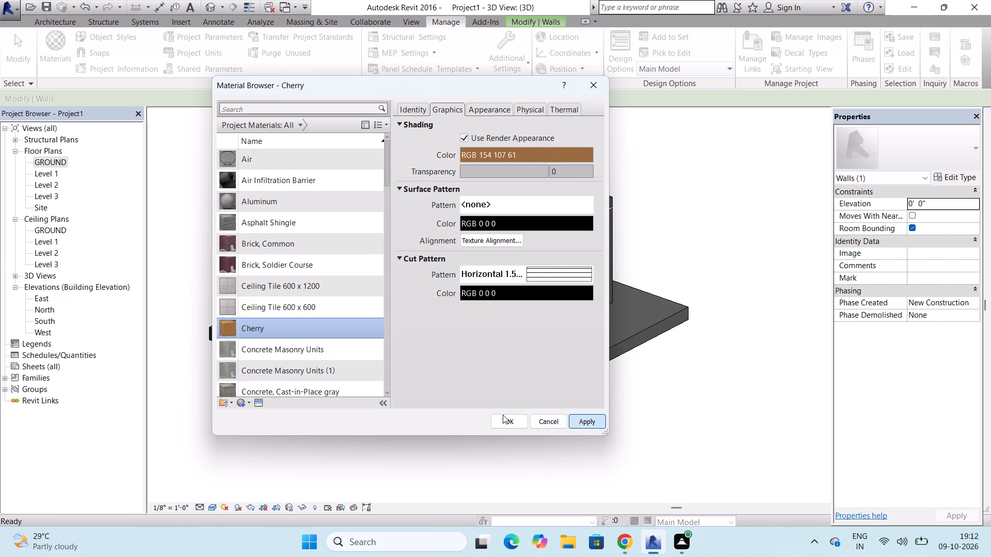
click(505, 418)
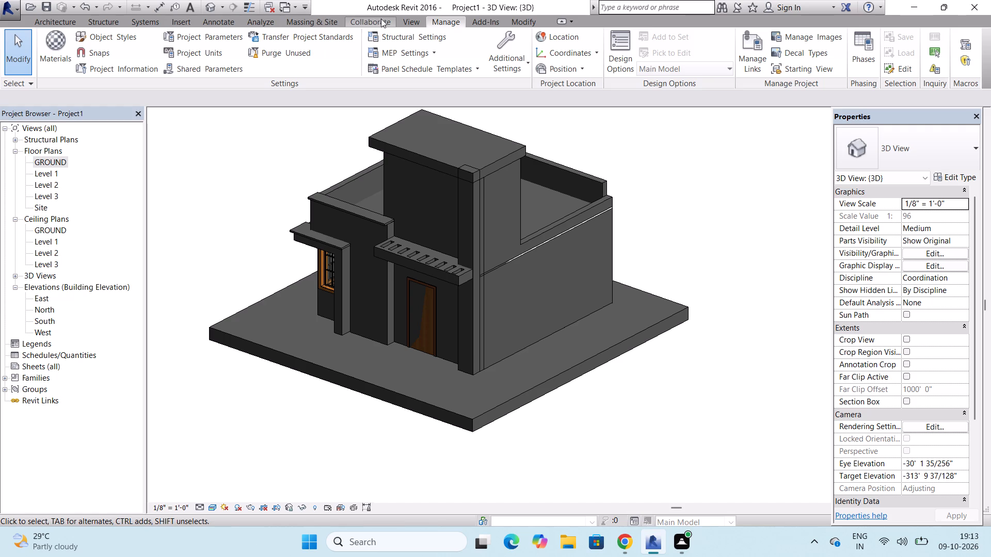
Open the rendering settings for the 3D view and restrict rendering to a region.
click(405, 19)
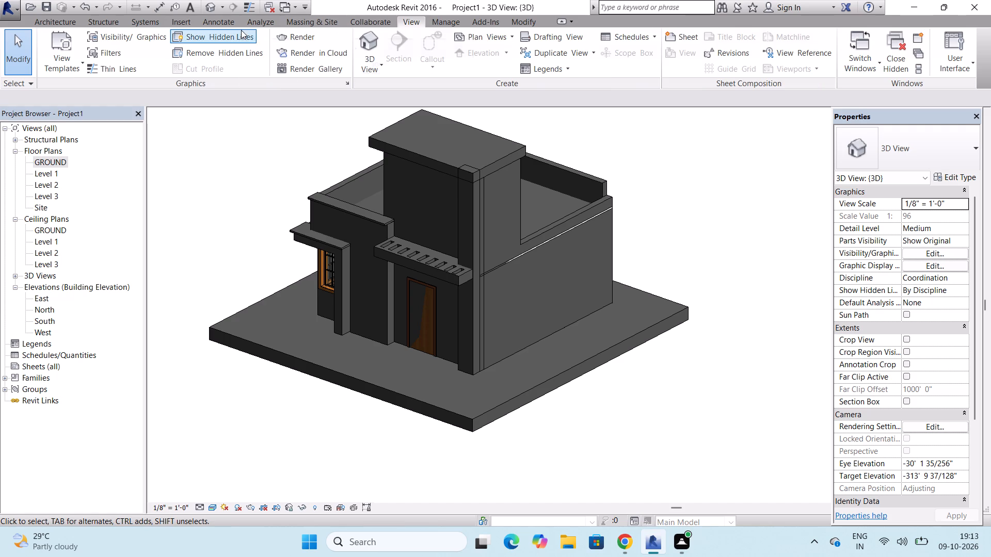
click(315, 37)
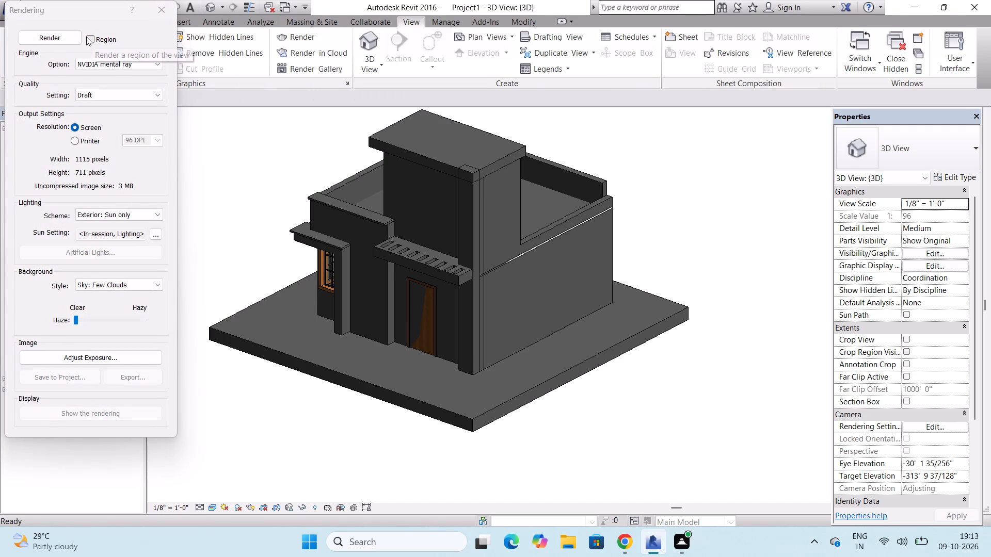
click(86, 37)
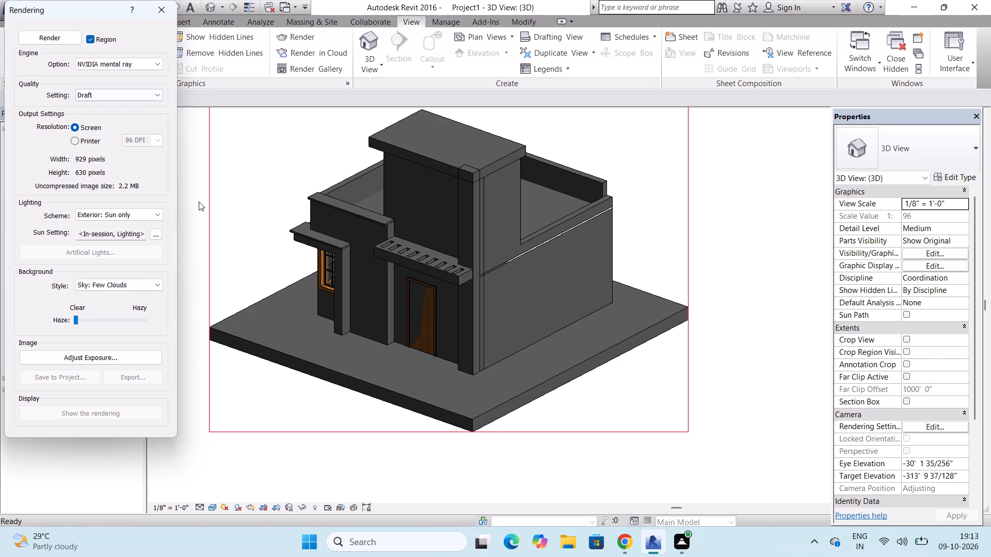
Resize the render region to fit closely around the house and its ground slab, about 605 by 427 pixels.
scroll(306, 367, down, 3)
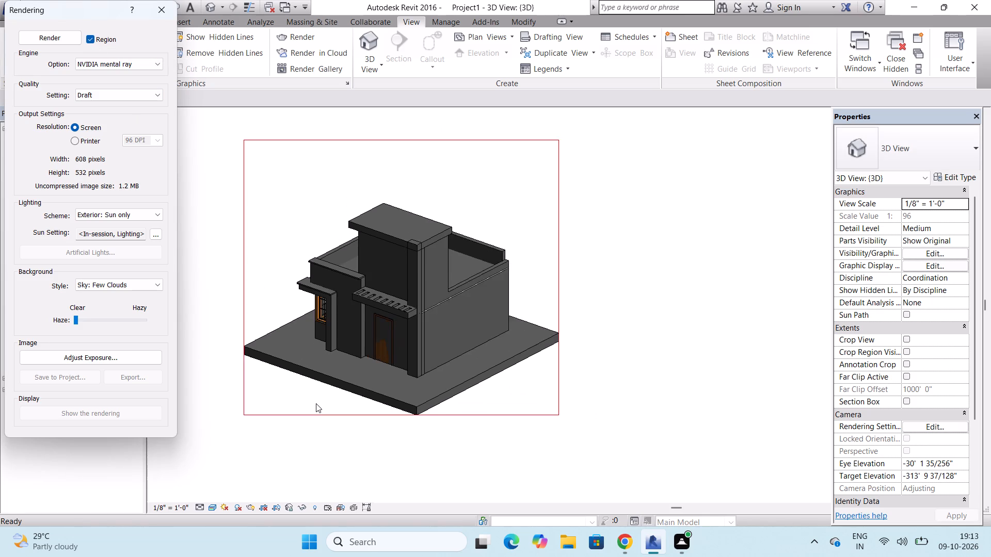
scroll(316, 403, down, 1)
scroll(365, 187, up, 2)
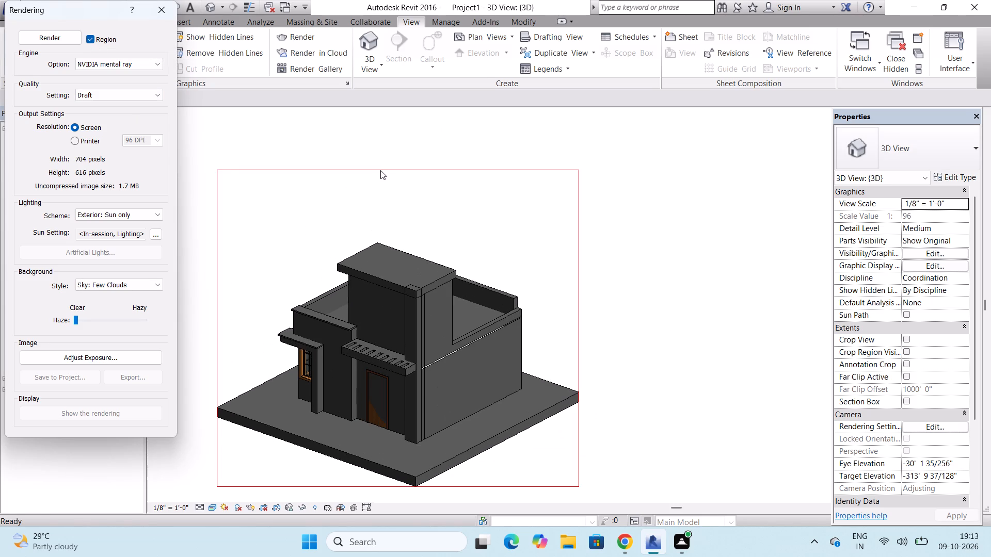
click(380, 170)
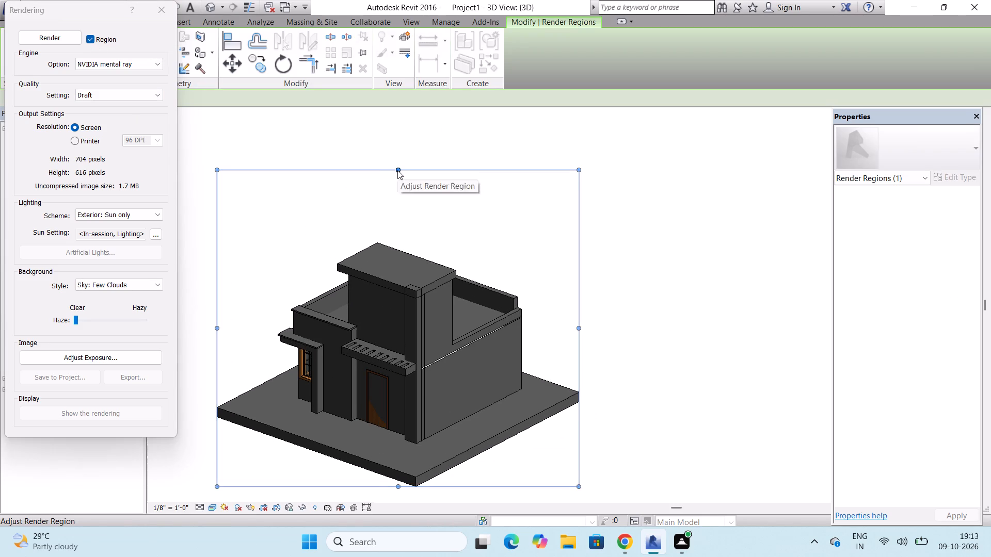
drag(398, 170, 397, 233)
scroll(403, 175, down, 3)
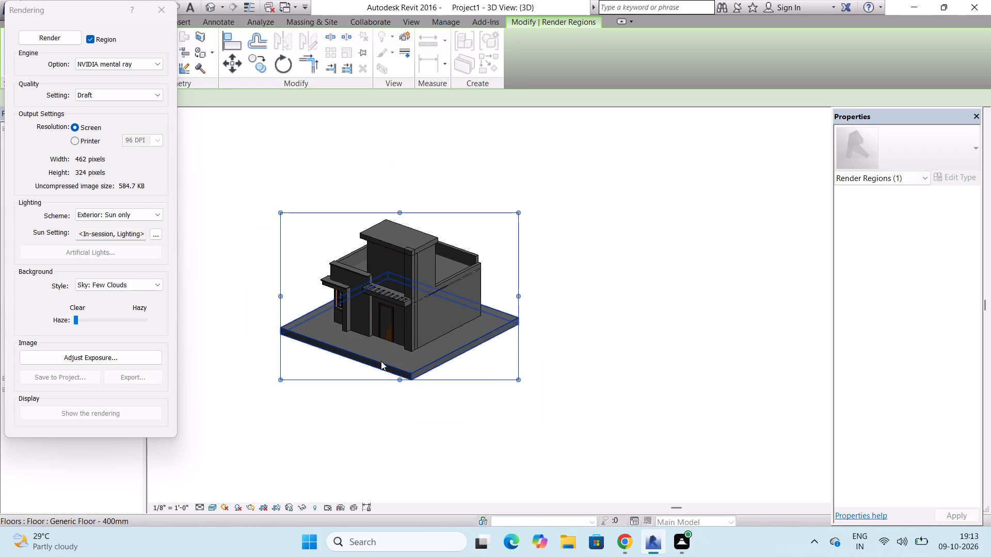
drag(398, 379, 398, 385)
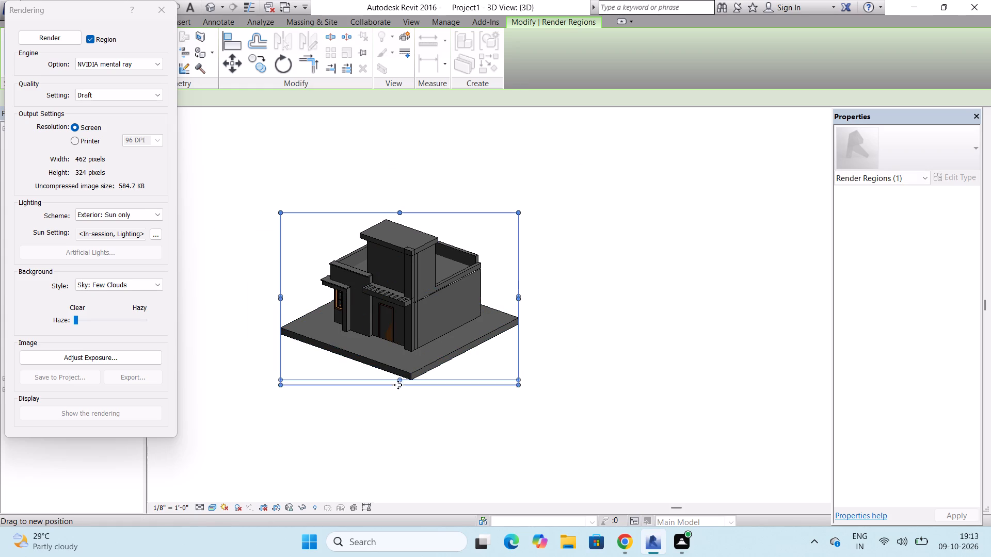
drag(398, 385, 400, 390)
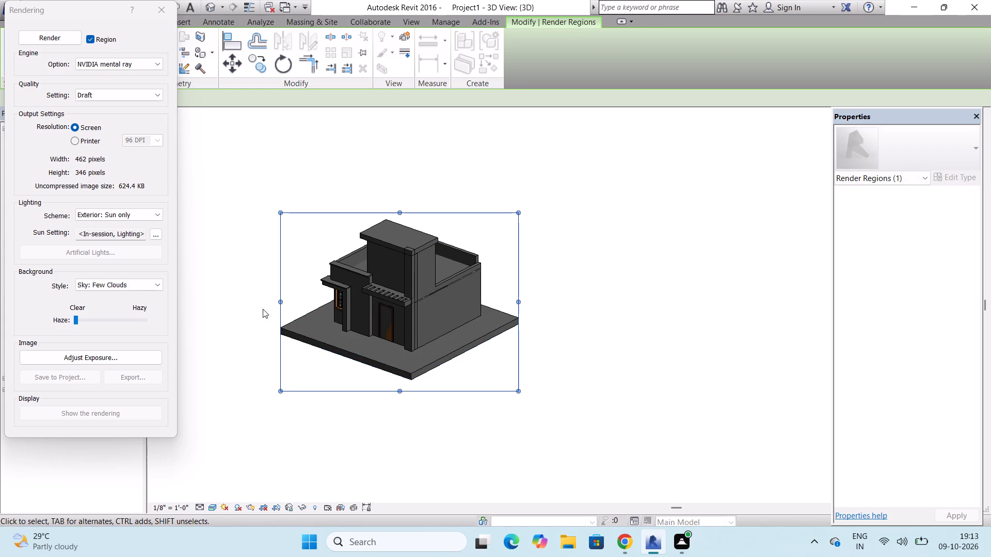
scroll(372, 391, up, 2)
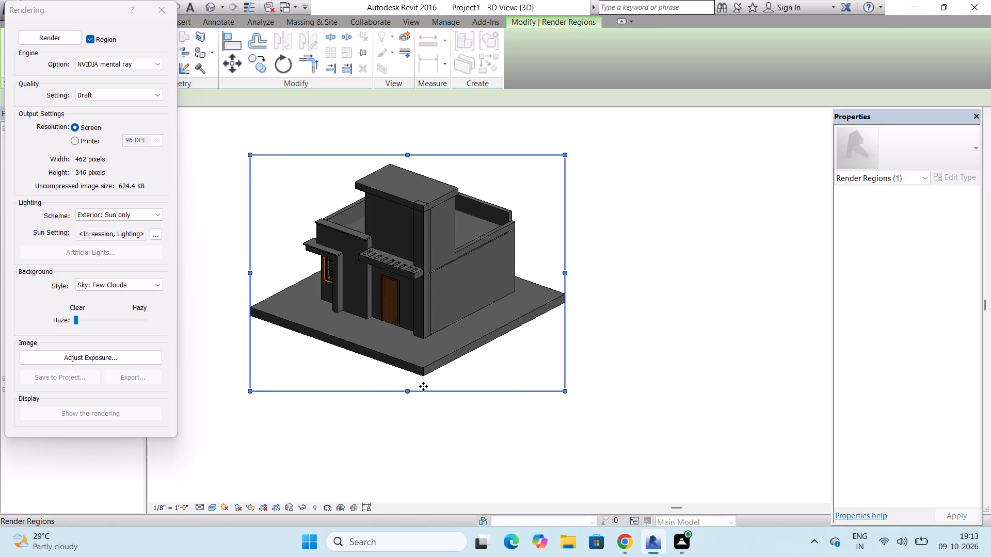
scroll(423, 386, up, 2)
drag(402, 392, 412, 380)
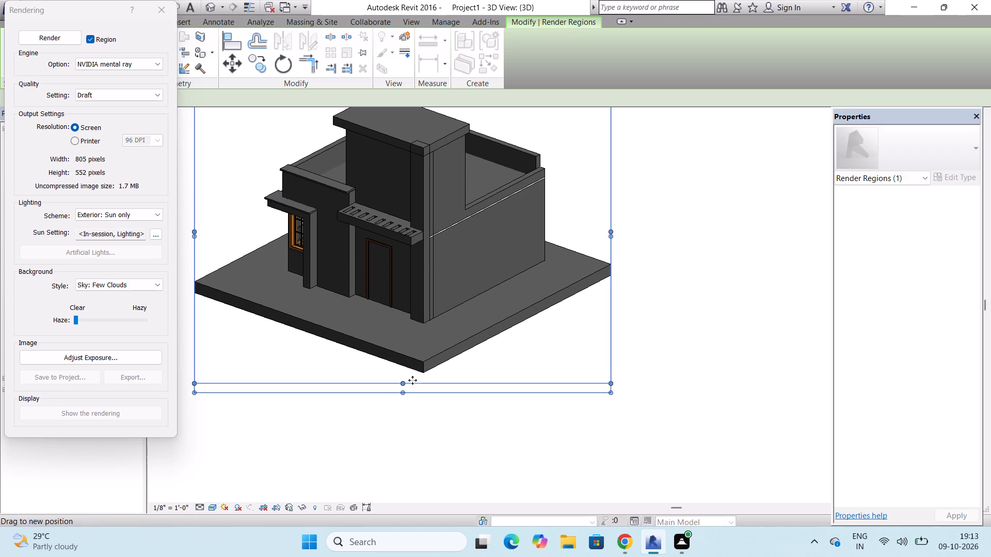
drag(412, 380, 415, 373)
scroll(392, 401, down, 2)
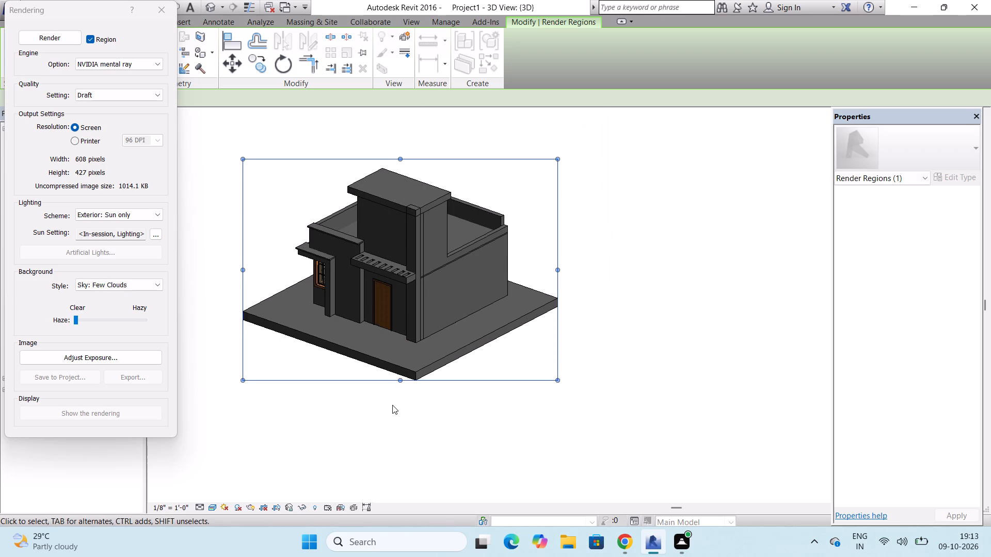
click(243, 269)
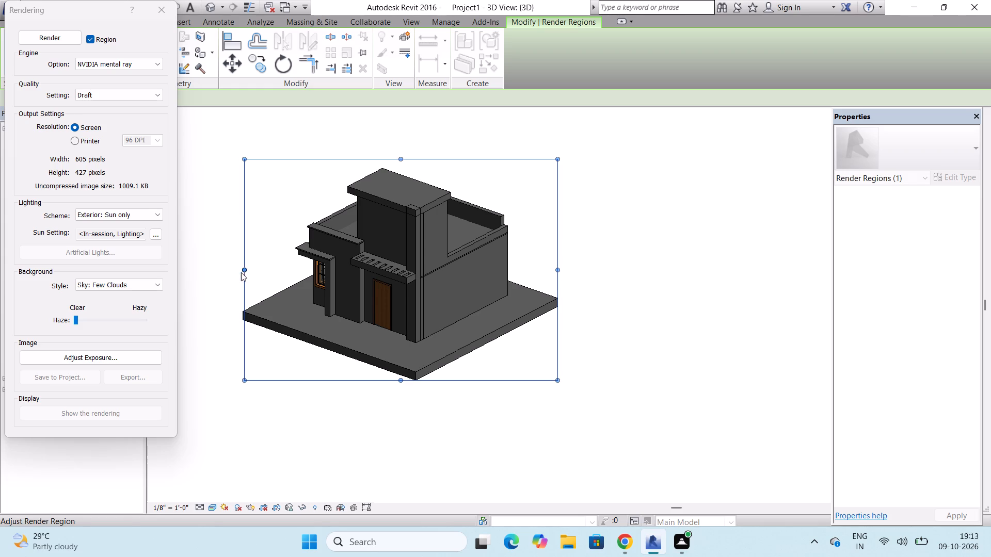
Render the region at Draft quality, inspect the rendered house and close the rendering settings.
click(58, 36)
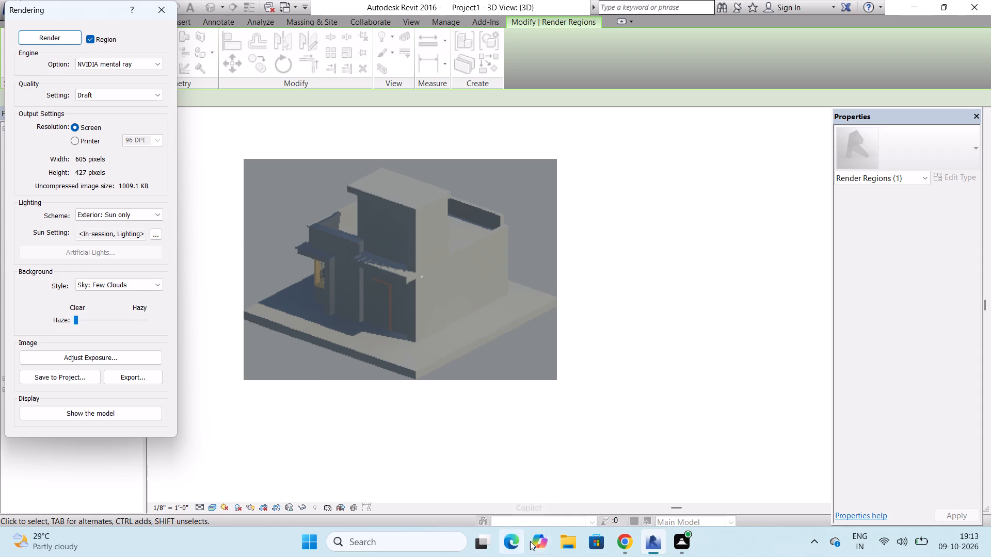
scroll(531, 537, up, 2)
click(164, 12)
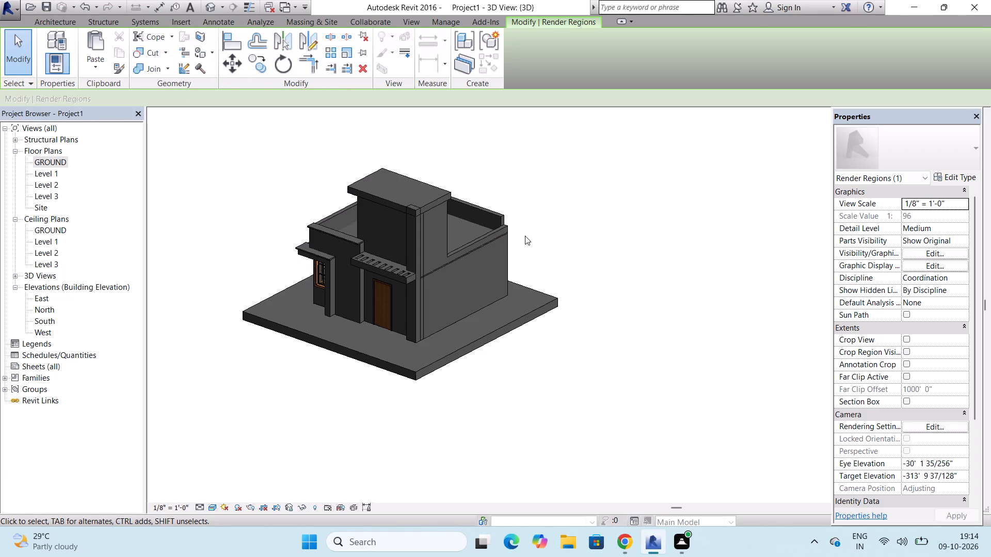
Raise the top of the long 9" exterior side wall to near the adjoining parapet's height, about 12' 4 5/8" unconnected height.
shift+scroll(525, 236, up, 1)
shift+middle_drag(525, 236, 417, 253)
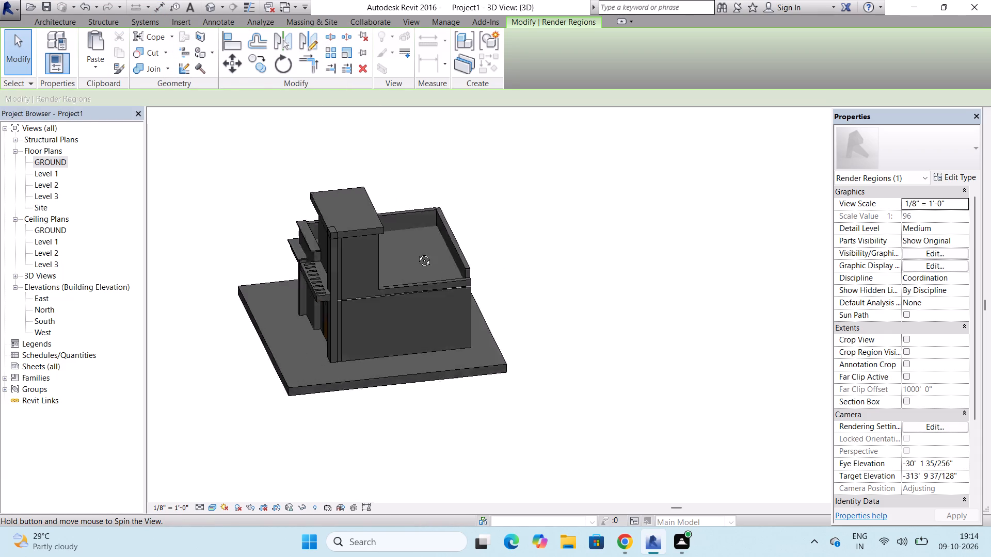
shift+middle_drag(417, 253, 289, 225)
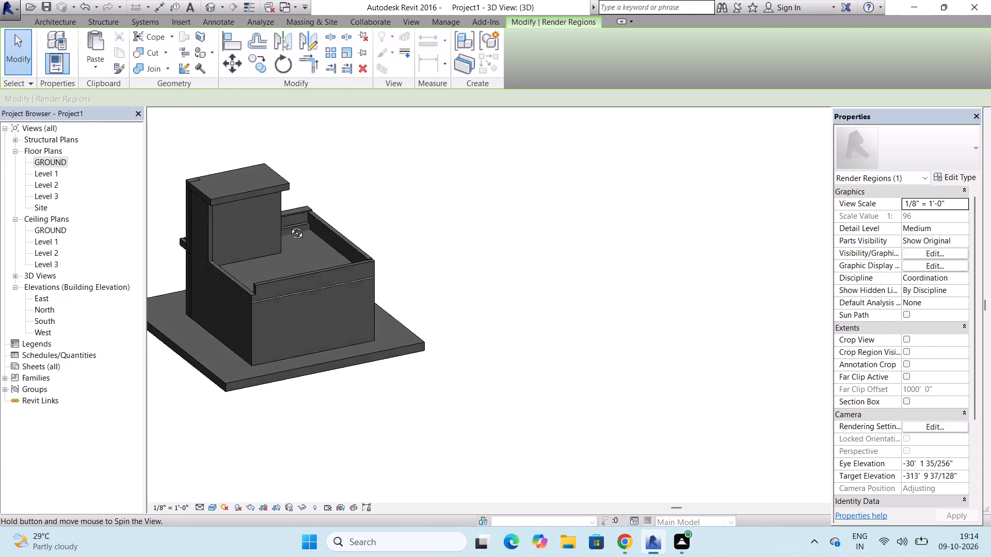
shift+middle_drag(289, 225, 280, 181)
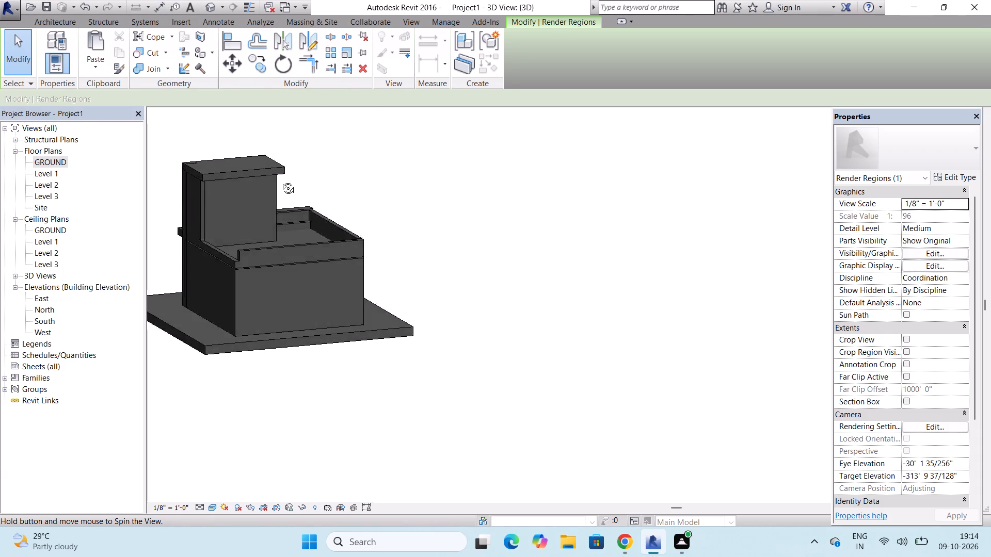
shift+middle_drag(280, 181, 425, 148)
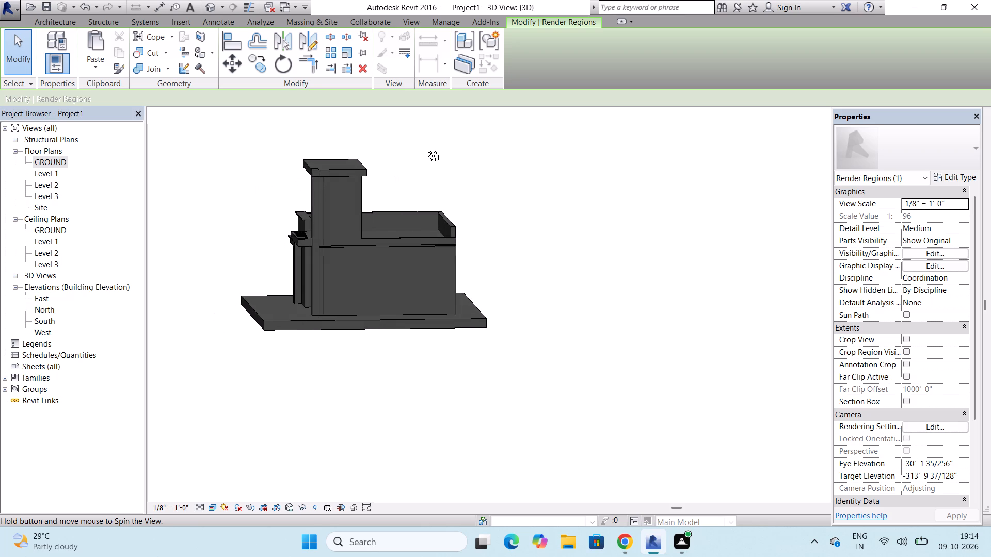
shift+middle_drag(425, 148, 423, 155)
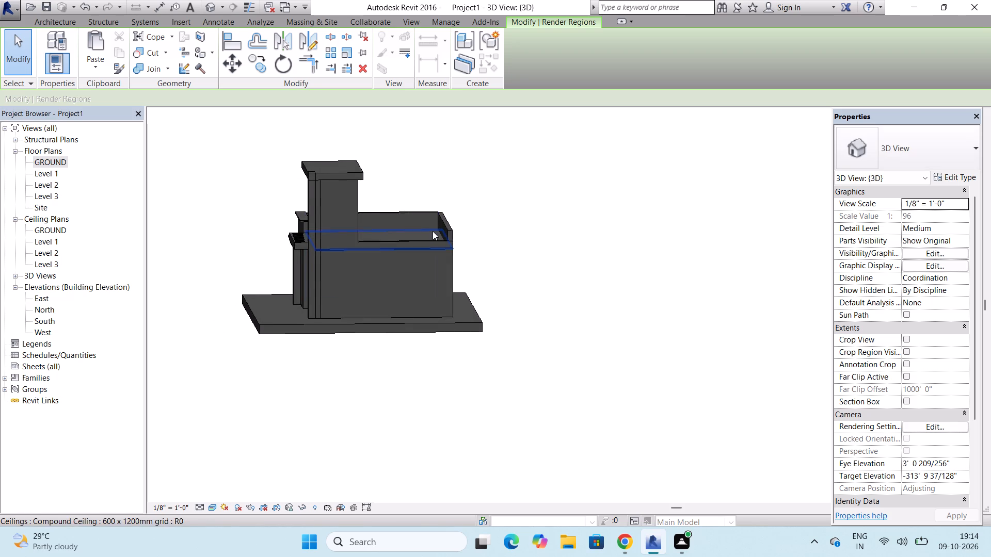
scroll(435, 235, up, 8)
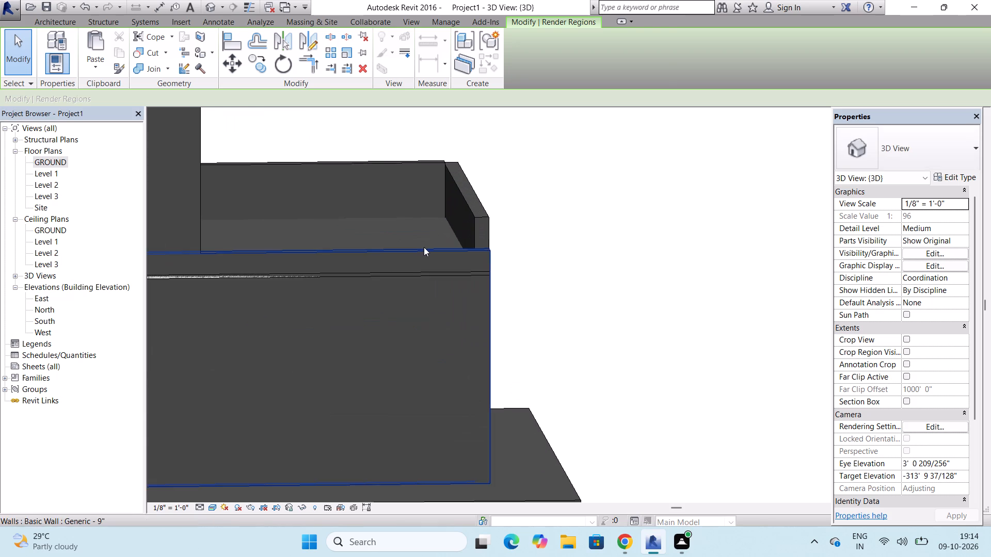
click(424, 247)
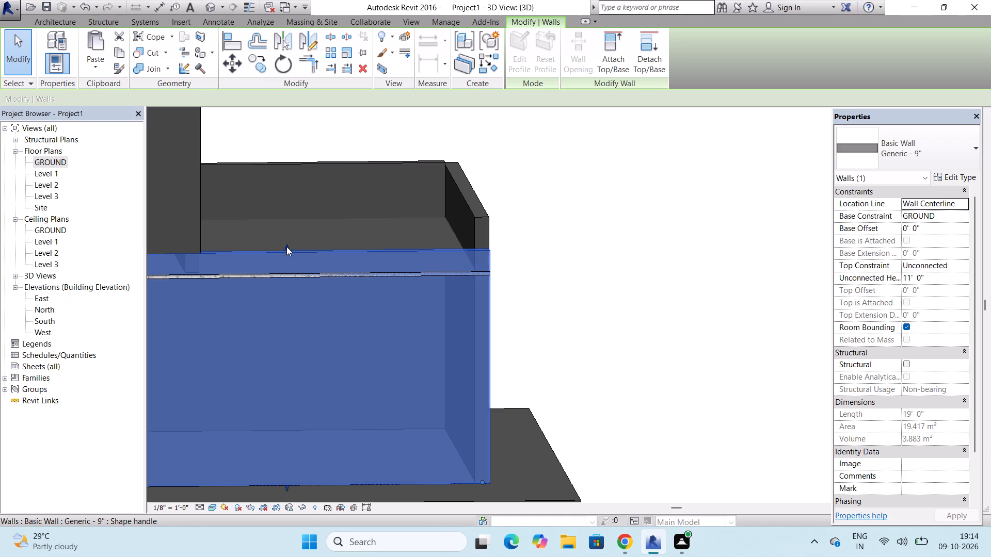
drag(286, 247, 290, 222)
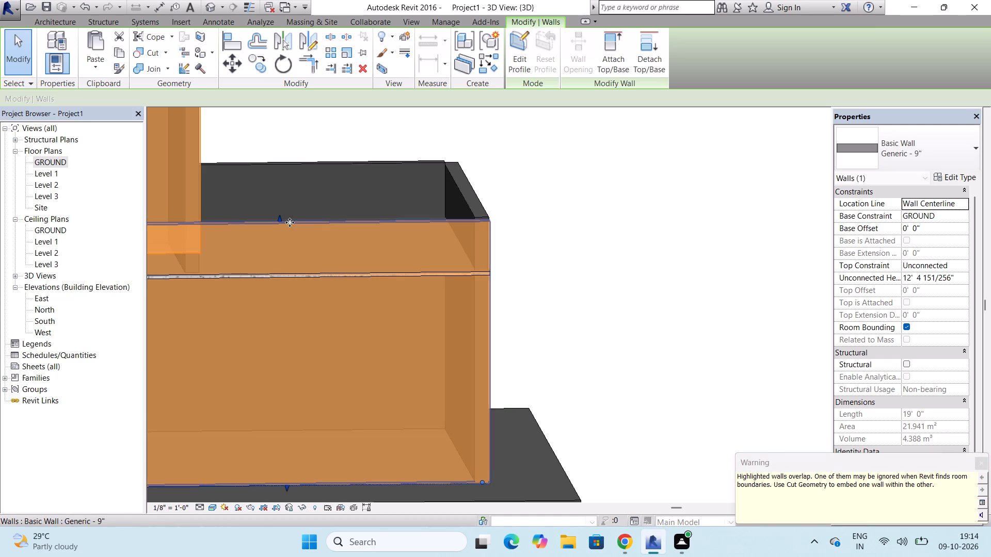
click(497, 264)
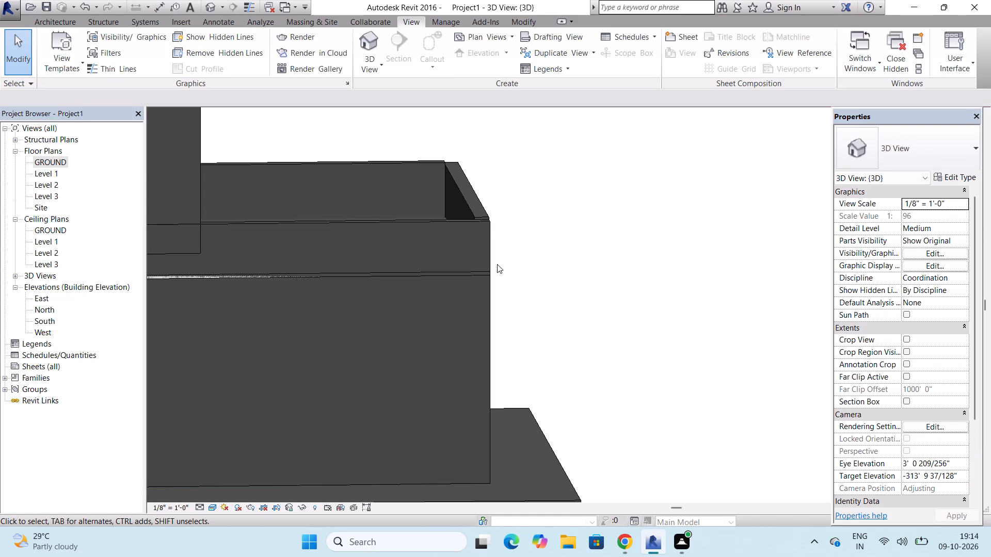
Orient the 3D view toward the entrance facade, open the rendering settings and set the quality to Best.
scroll(497, 264, down, 7)
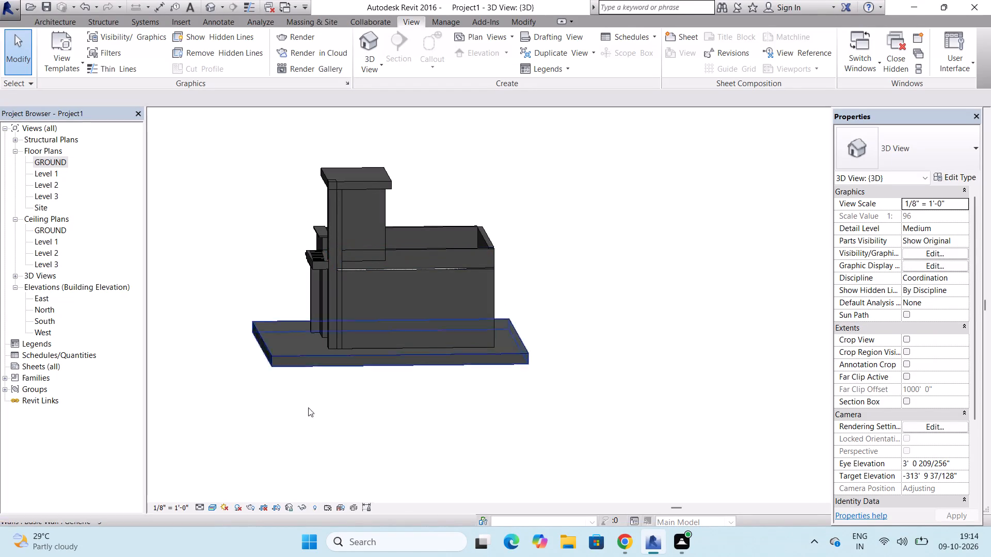
shift+middle_drag(223, 380, 259, 480)
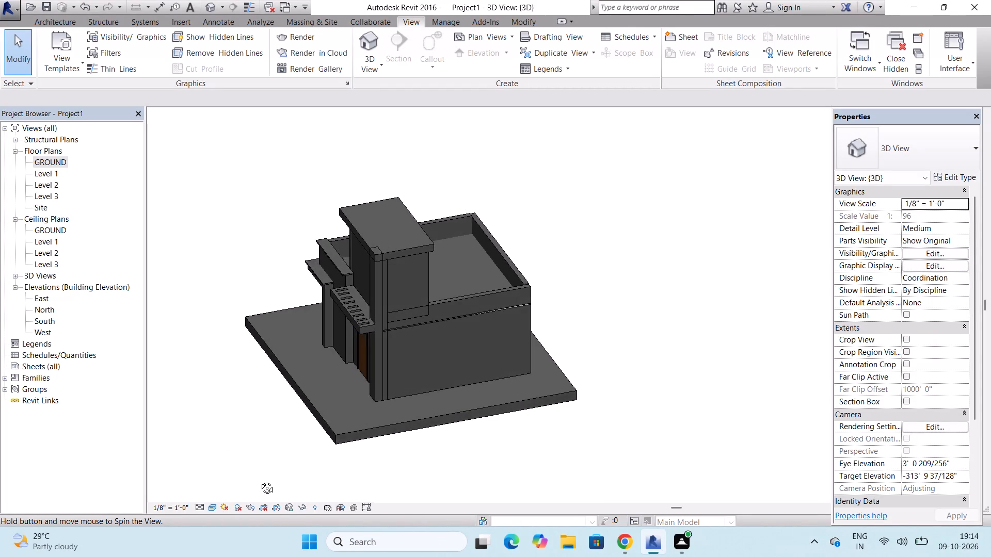
shift+middle_drag(259, 480, 322, 469)
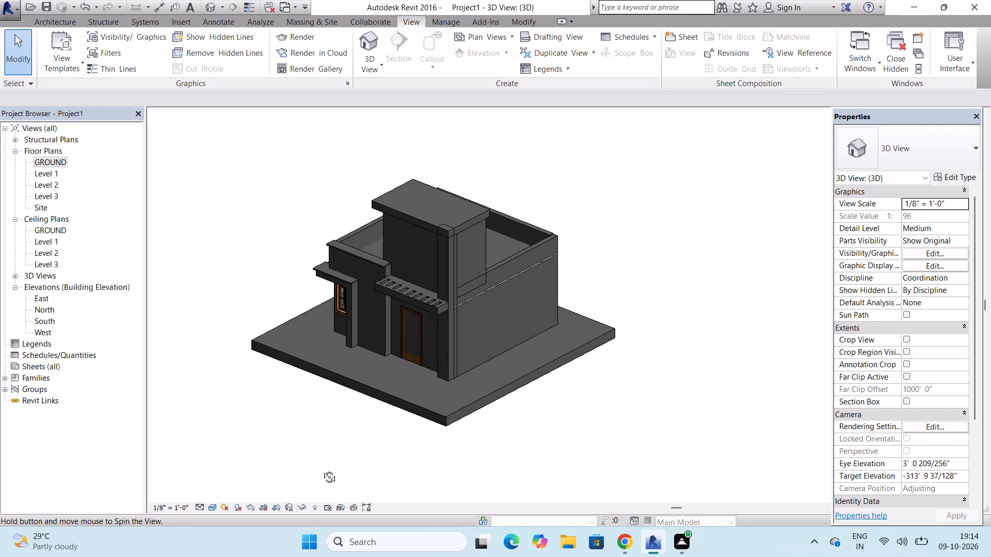
shift+middle_drag(322, 469, 321, 490)
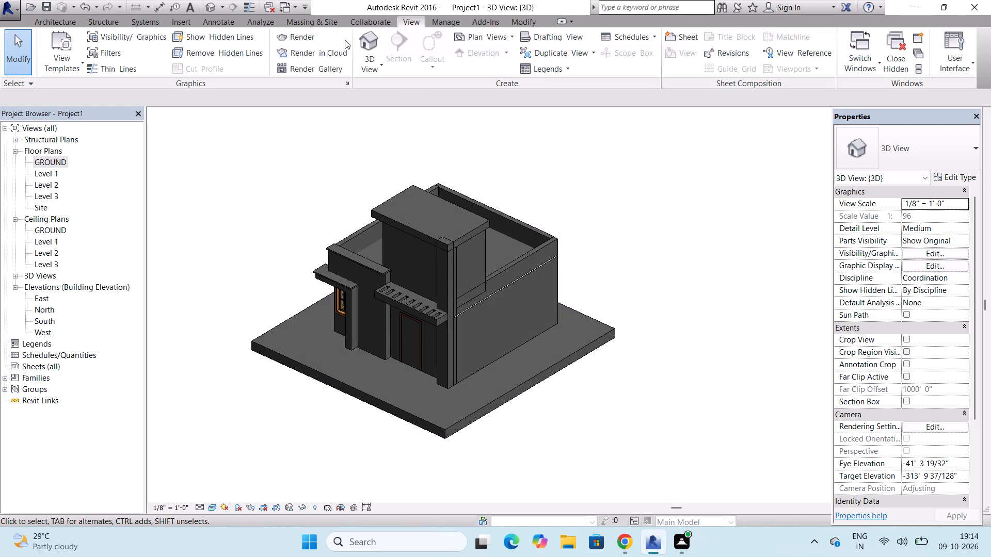
click(311, 38)
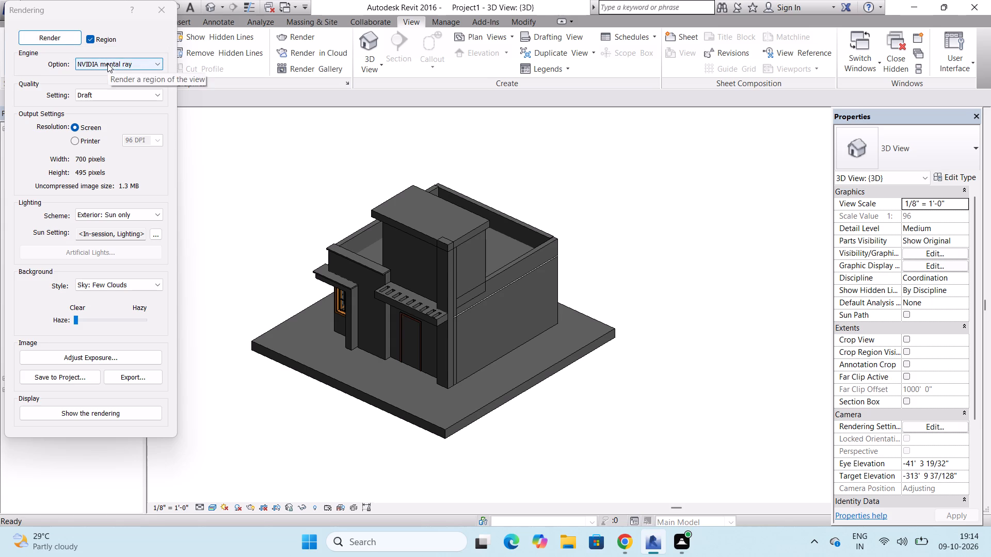
click(116, 95)
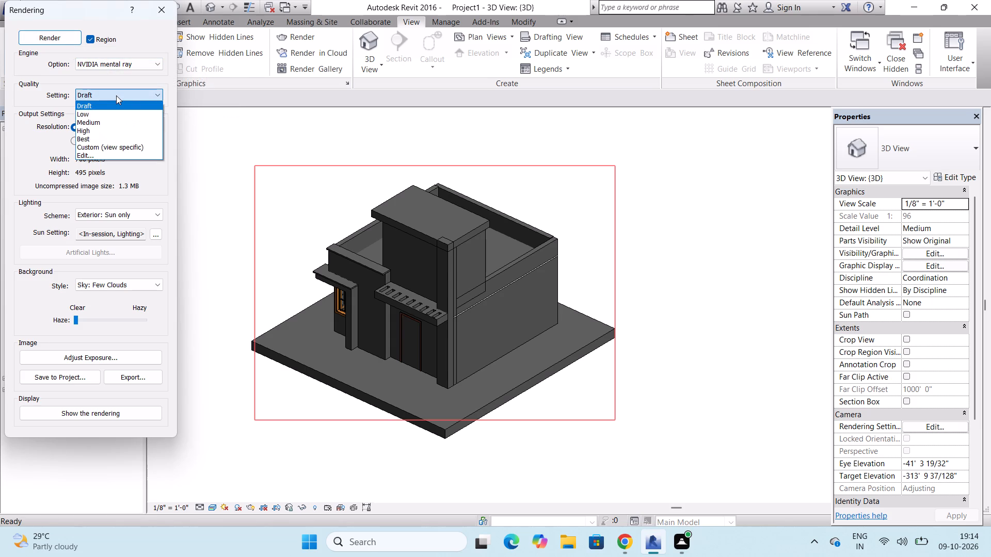
click(95, 139)
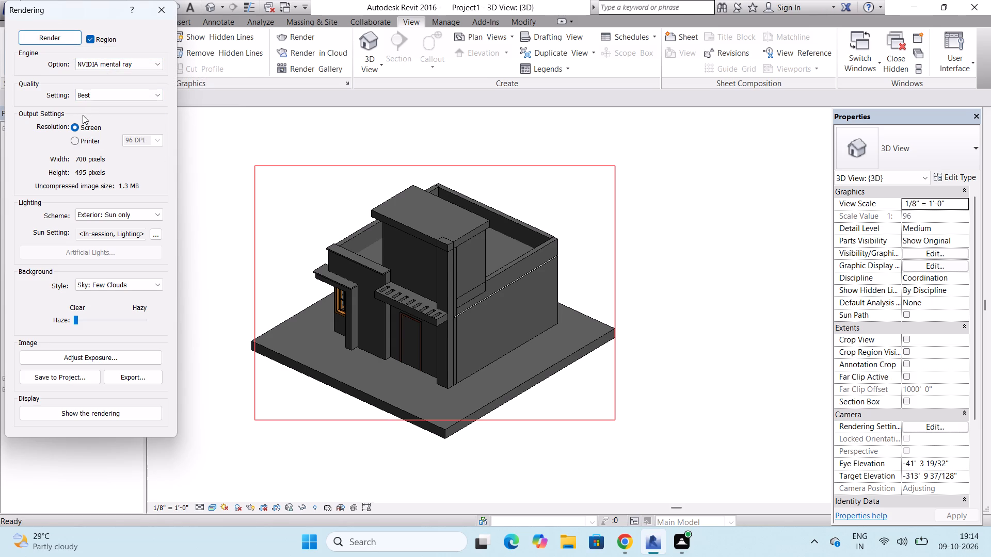
Enlarge the render region to enclose the whole house and ground slab, about 637 by 468 pixels.
scroll(396, 352, up, 4)
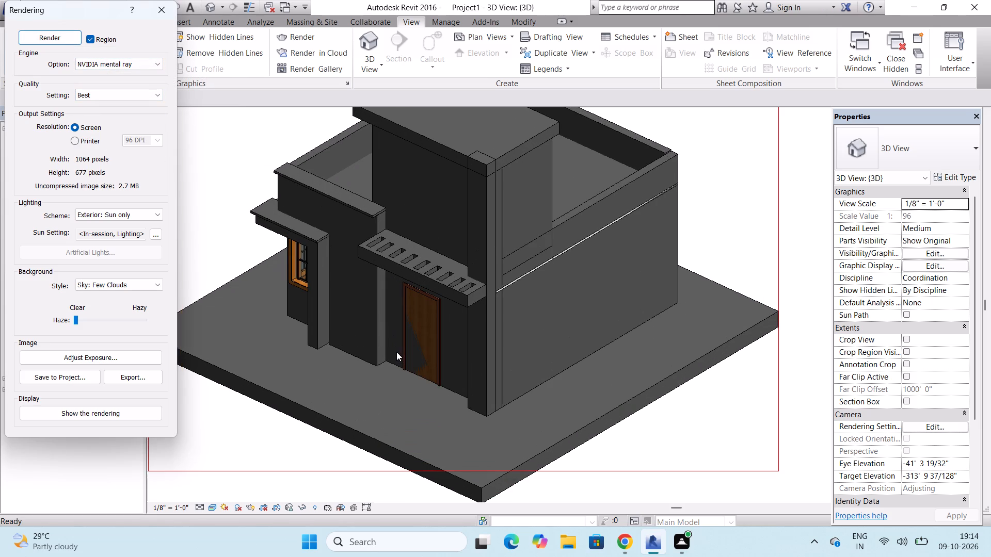
scroll(396, 352, up, 1)
scroll(396, 352, down, 6)
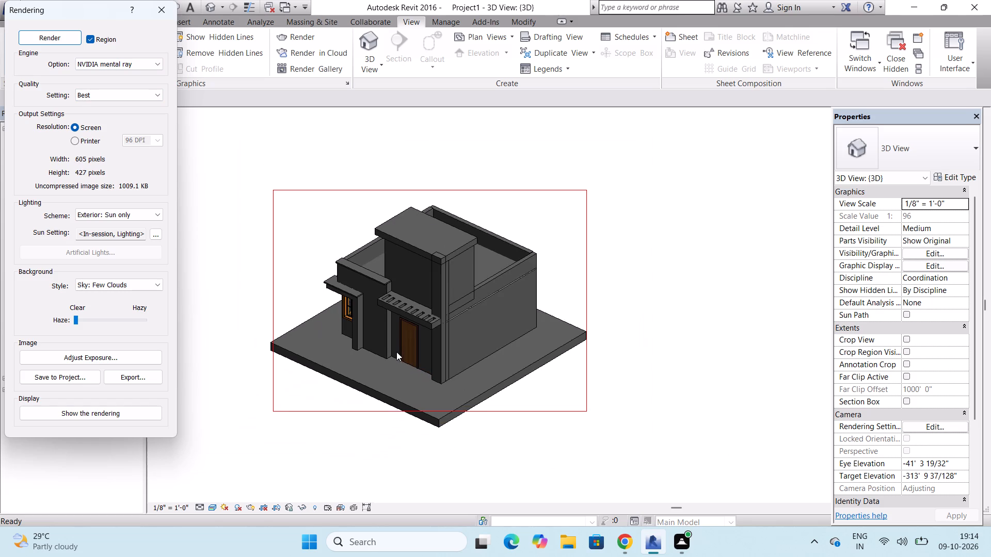
click(483, 408)
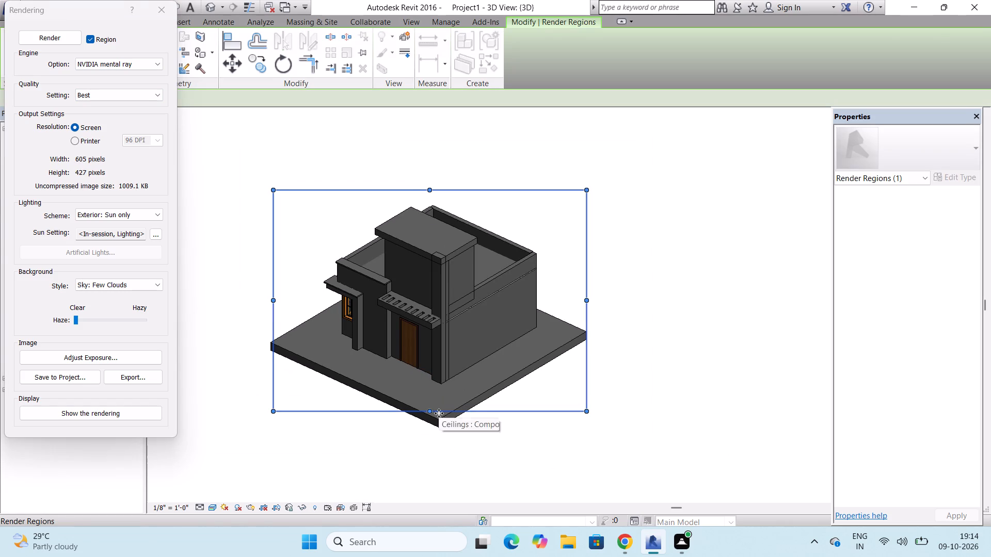
drag(429, 409, 430, 430)
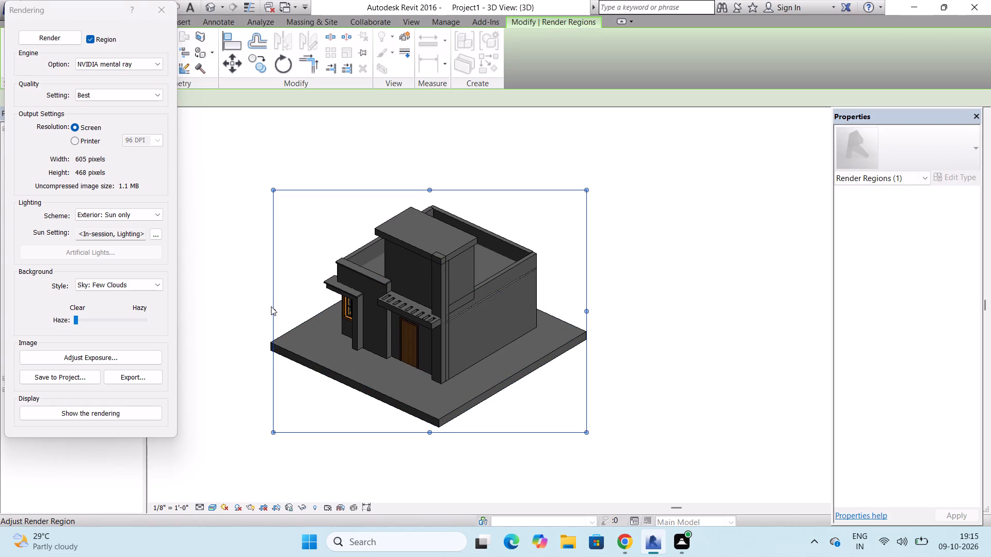
drag(272, 312, 263, 312)
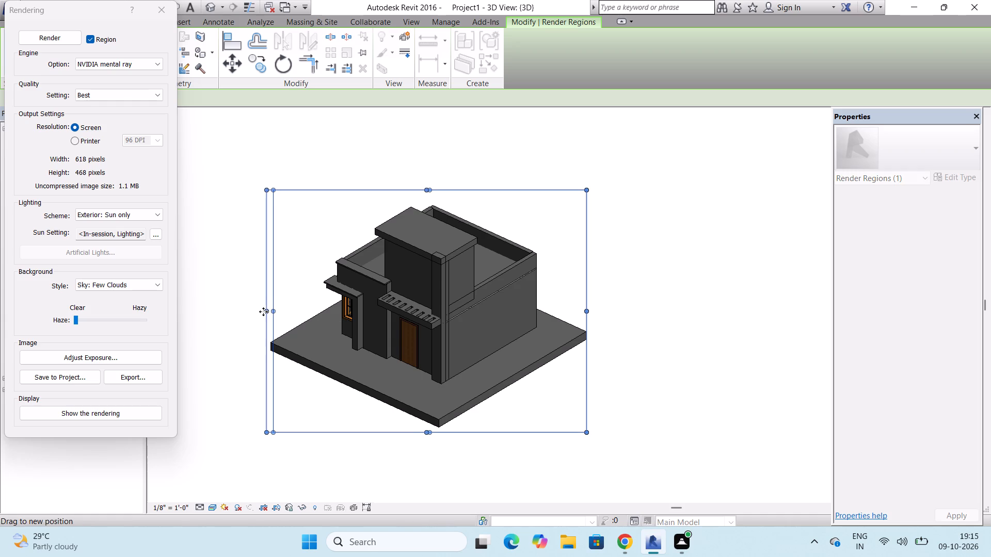
drag(263, 312, 260, 312)
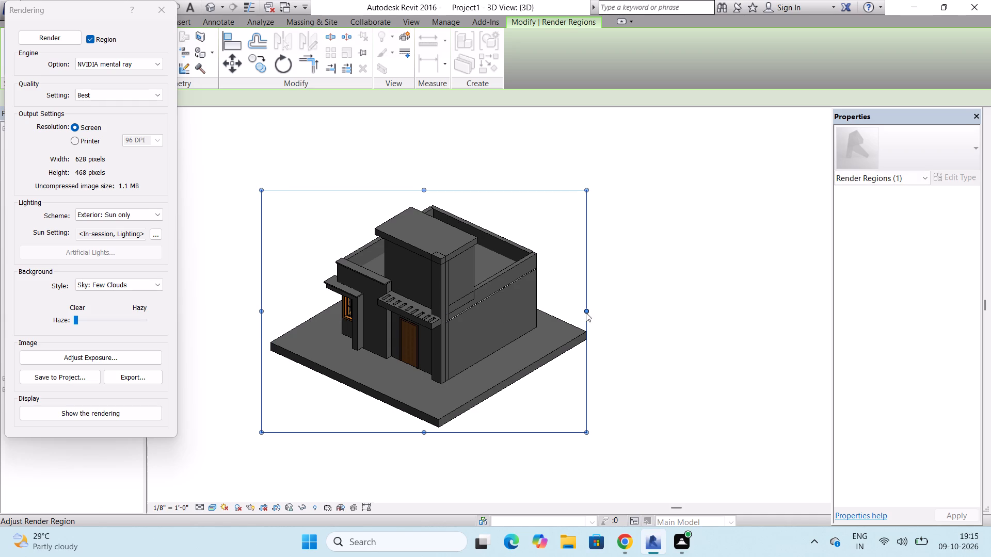
drag(586, 313, 590, 313)
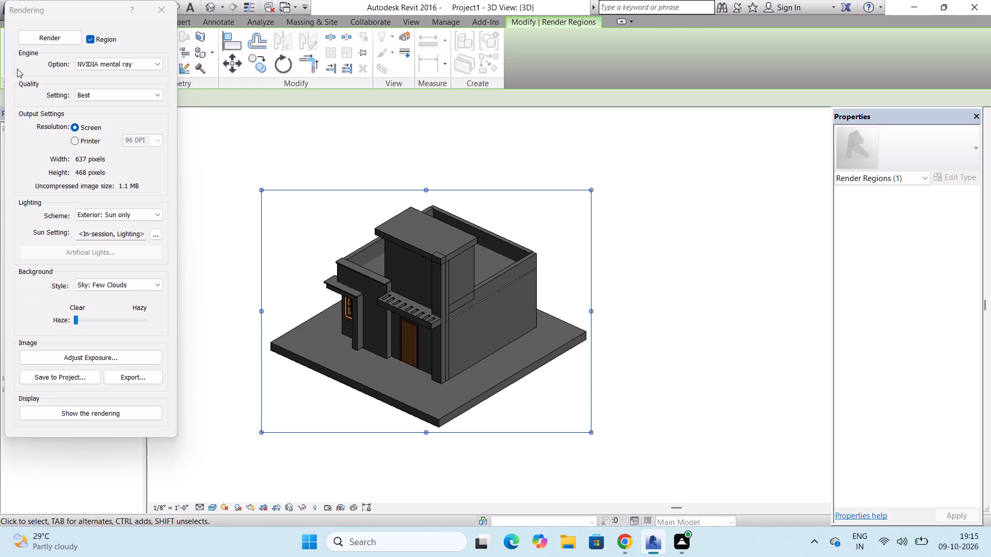
Render the region of the 3D view at Best quality.
click(57, 41)
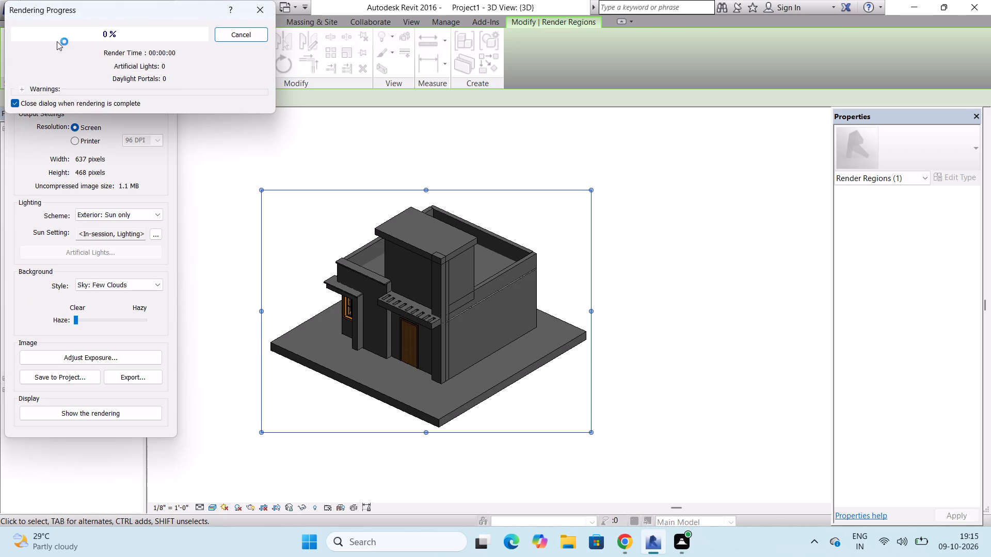
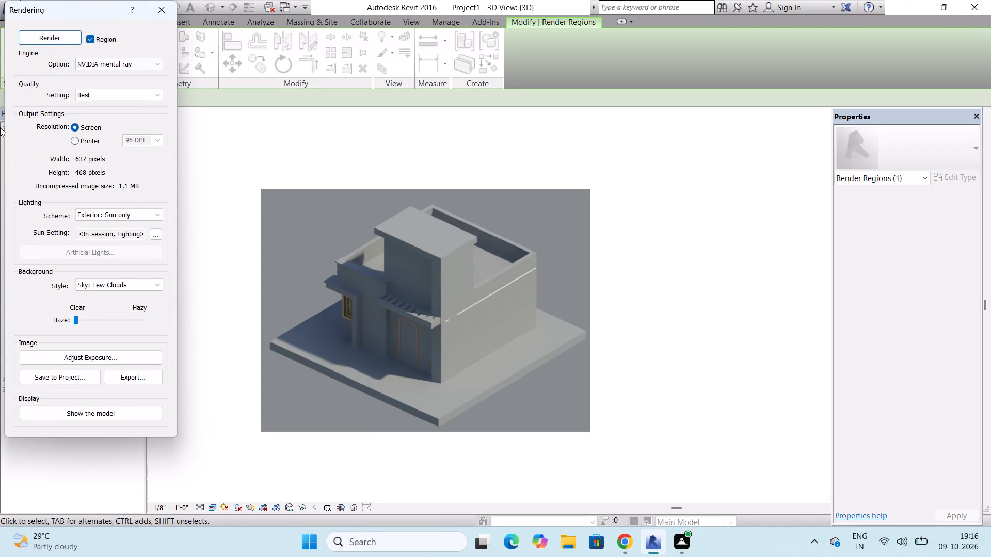
Examine the rendered facade, entrance canopy and side wall up close, and close the rendering settings.
scroll(379, 293, up, 6)
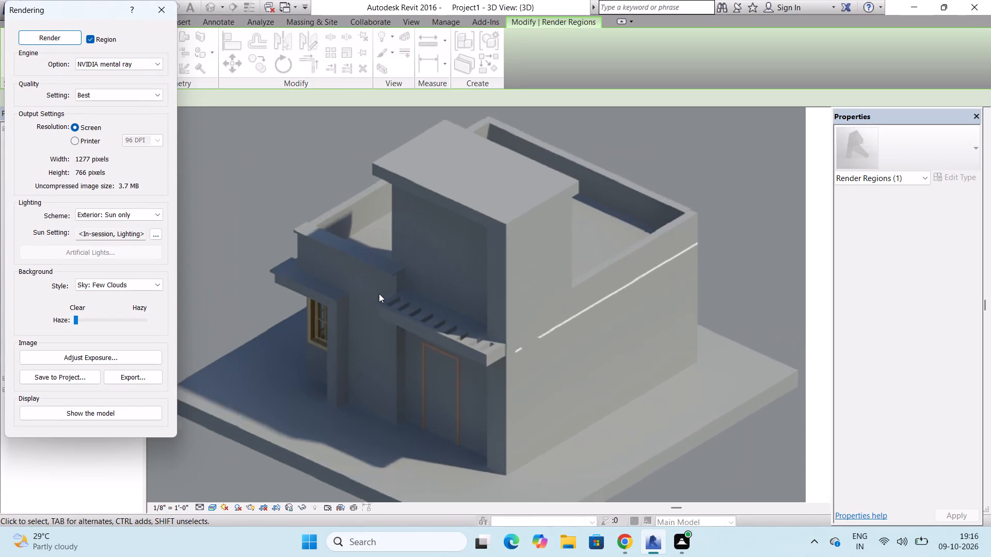
scroll(379, 293, up, 1)
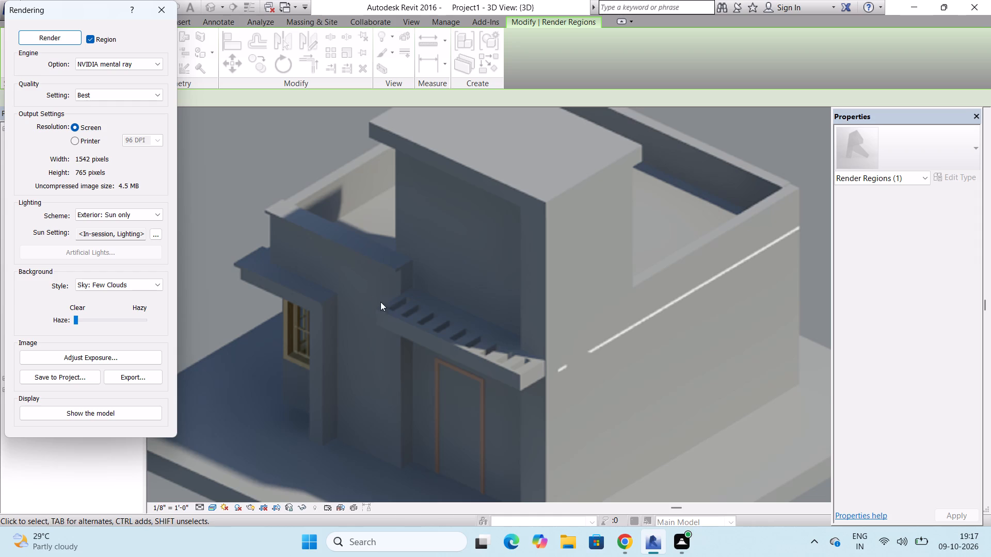
scroll(415, 309, down, 3)
scroll(438, 364, up, 8)
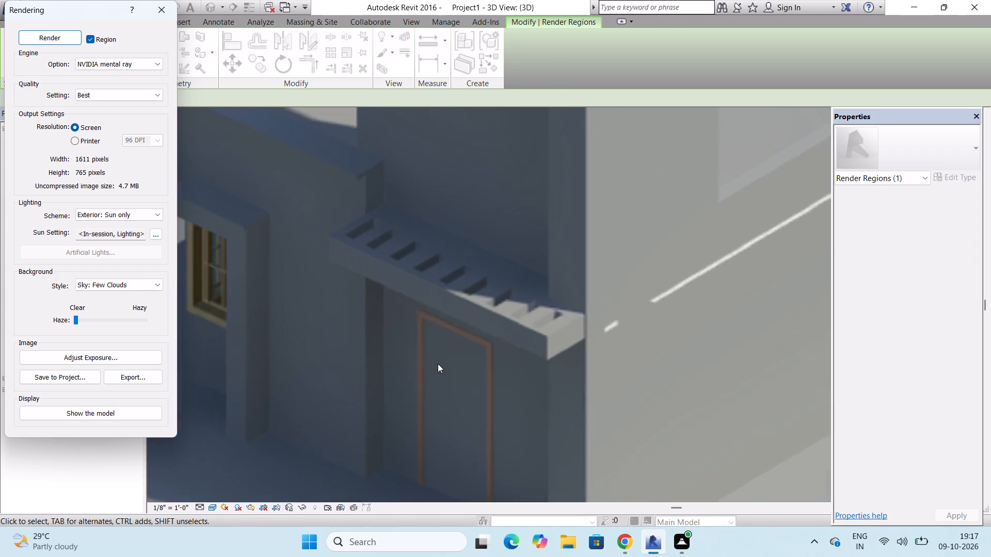
scroll(438, 364, down, 6)
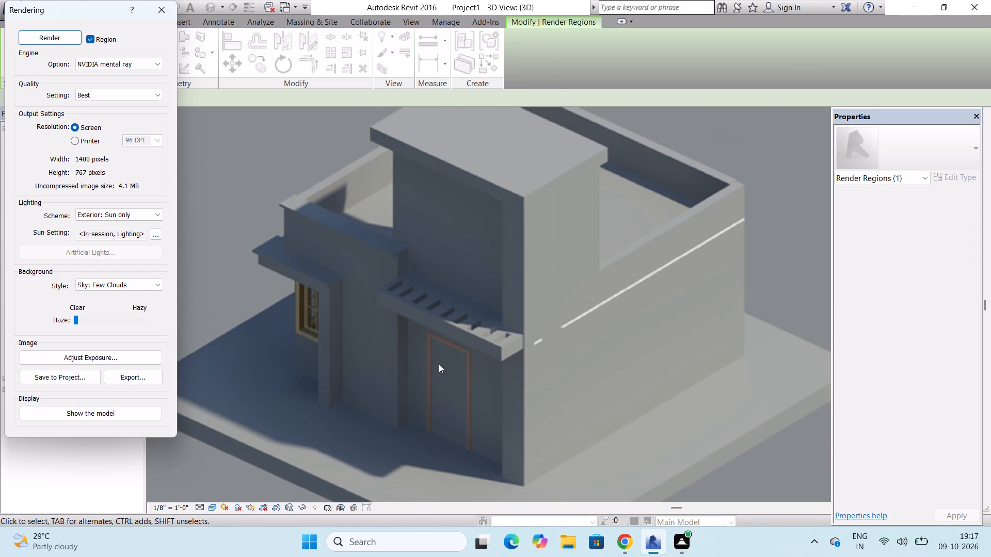
click(160, 6)
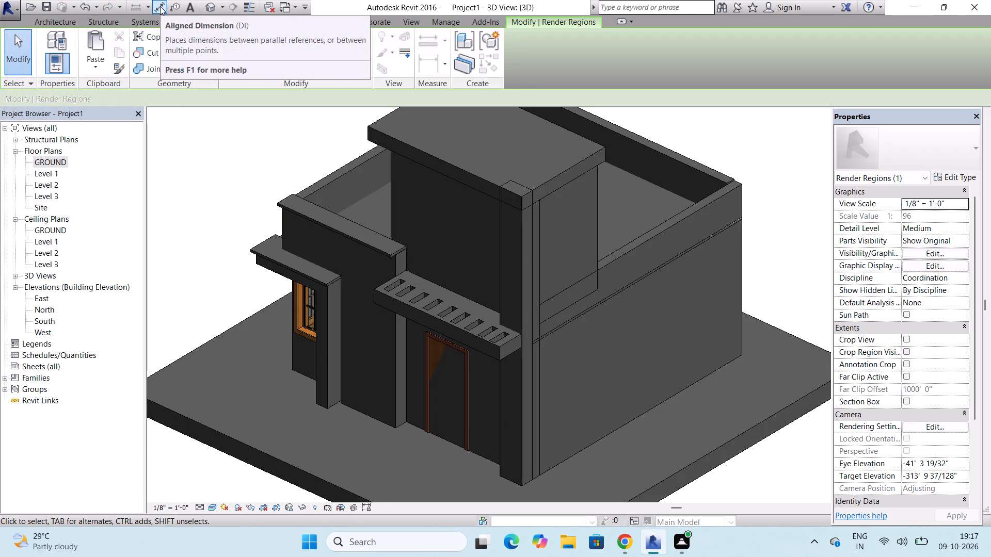
Paint the front face of the upper 9" wall above the entrance canopy with the Cherry material.
click(61, 25)
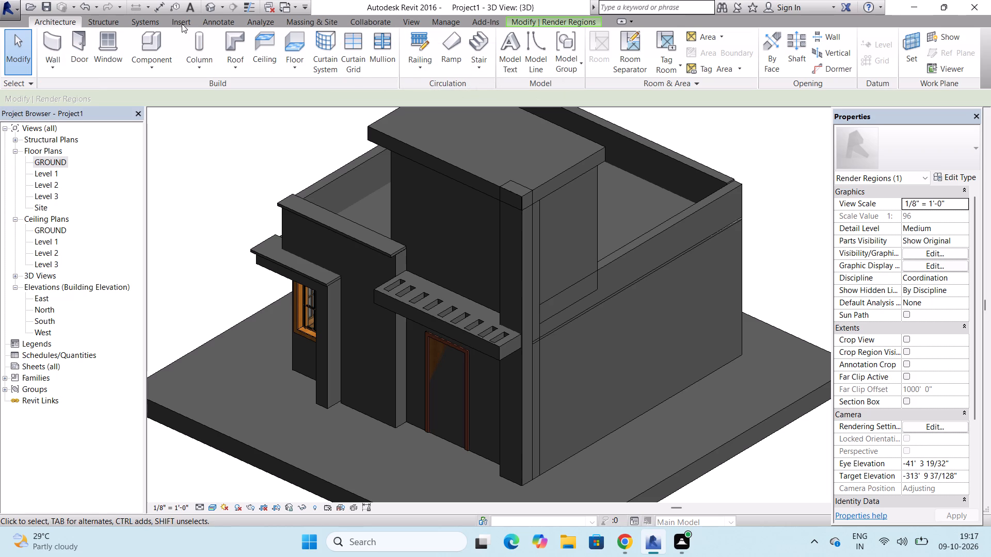
click(456, 27)
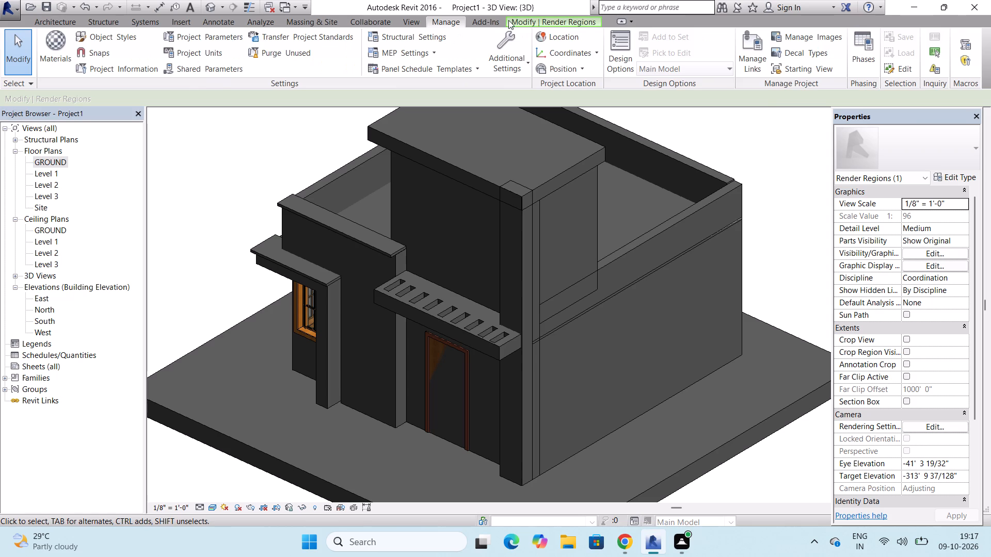
click(508, 20)
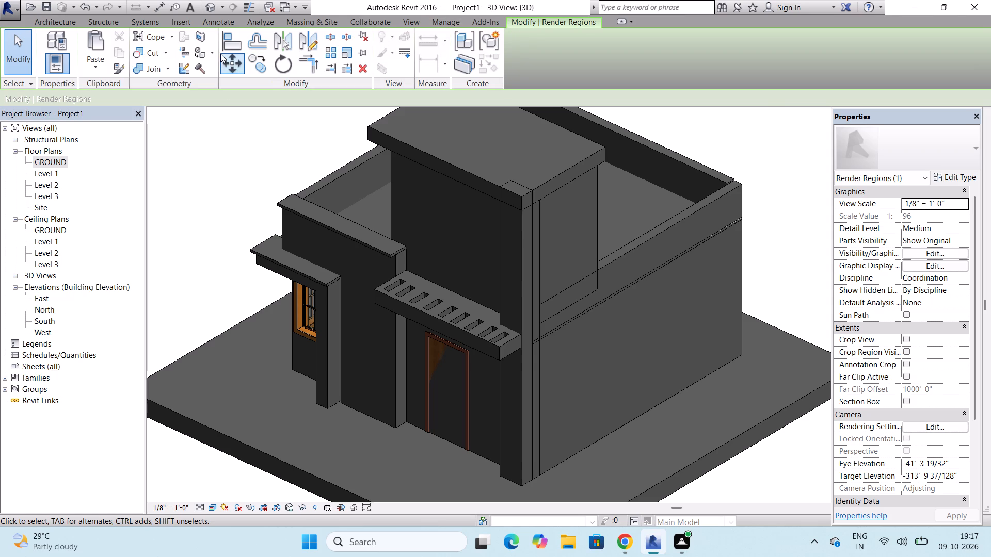
click(204, 54)
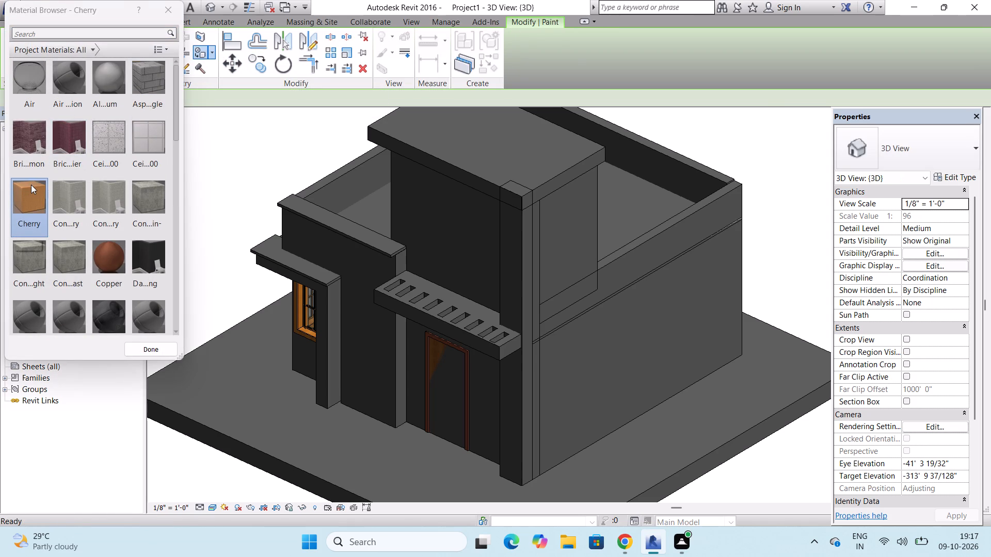
click(31, 185)
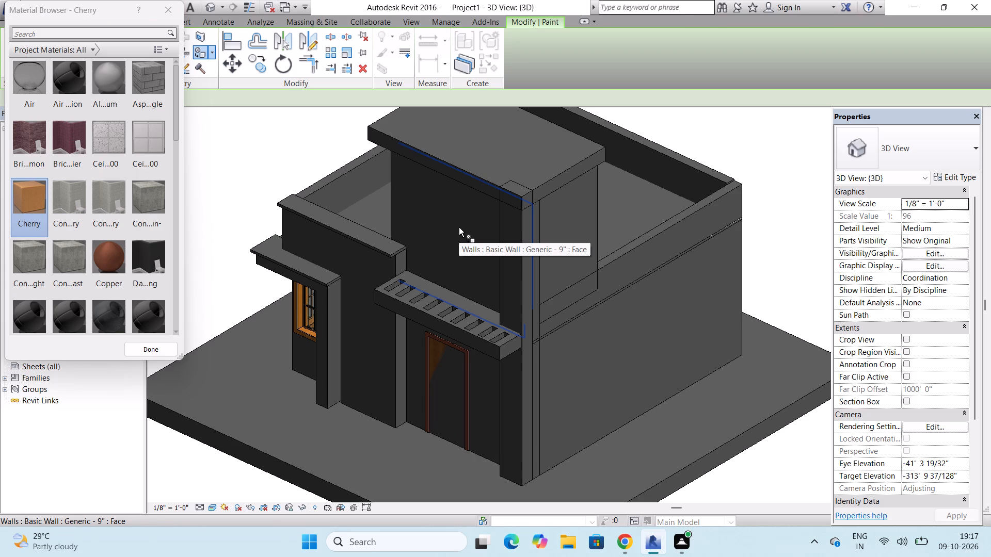
click(459, 227)
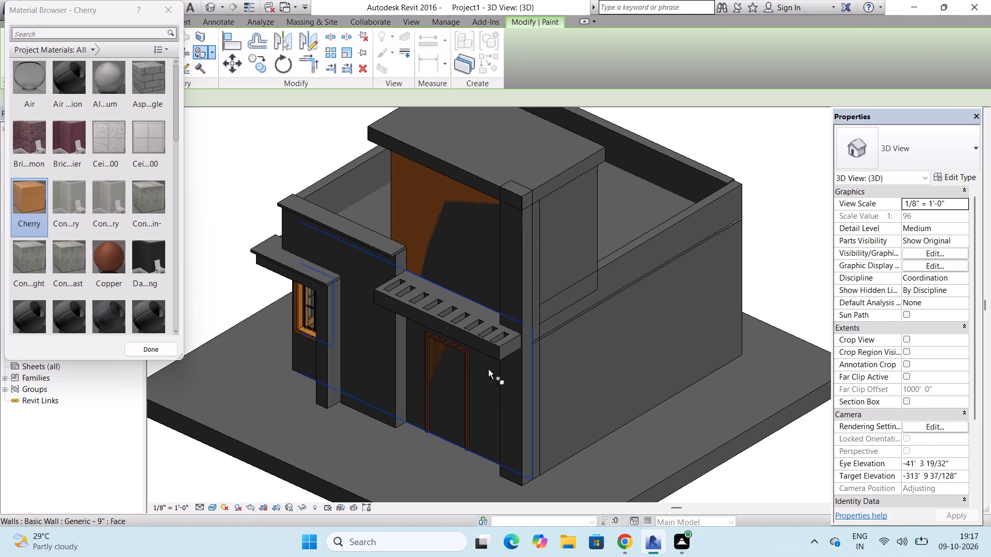
key(Escape)
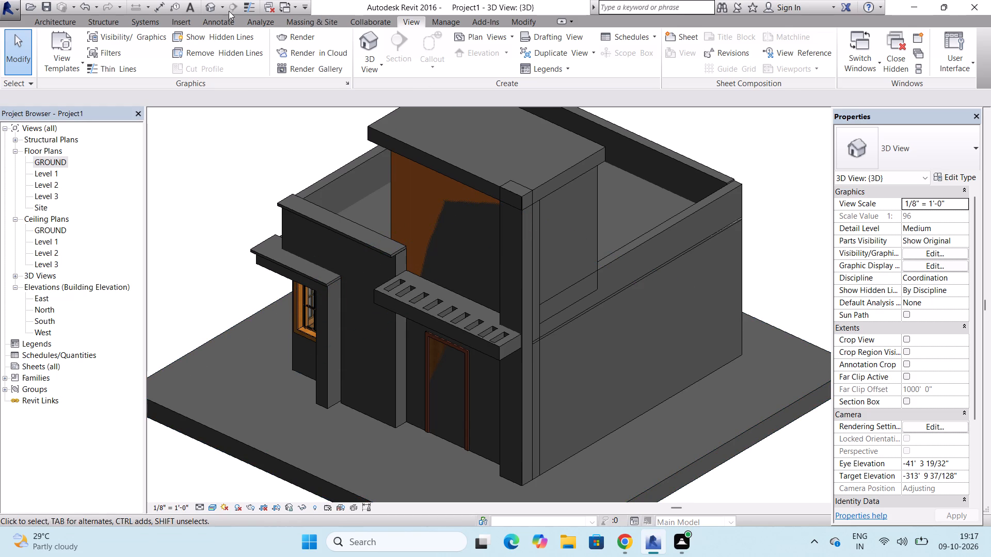
Render the region of the 3D view again at Best quality with the Exterior: Sun only scheme.
click(312, 35)
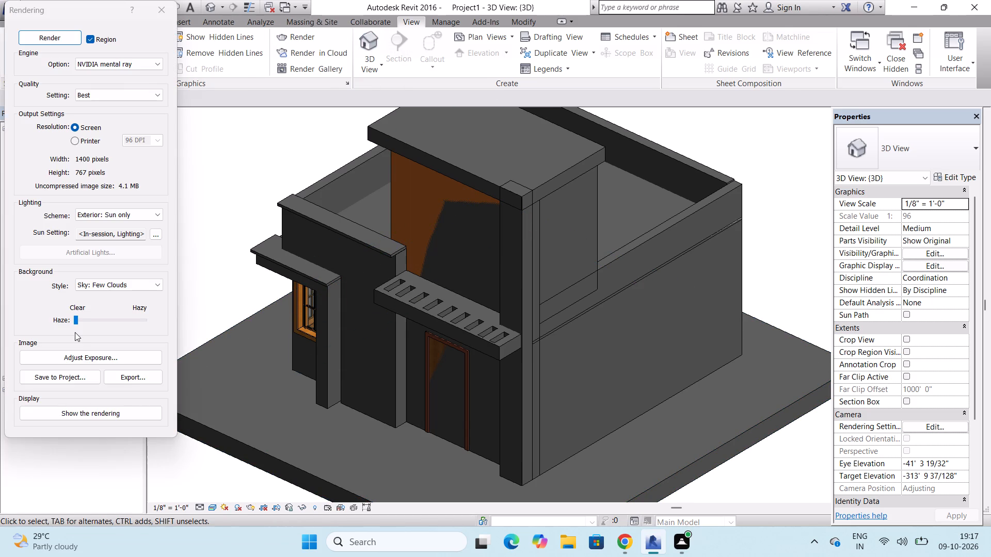
click(61, 35)
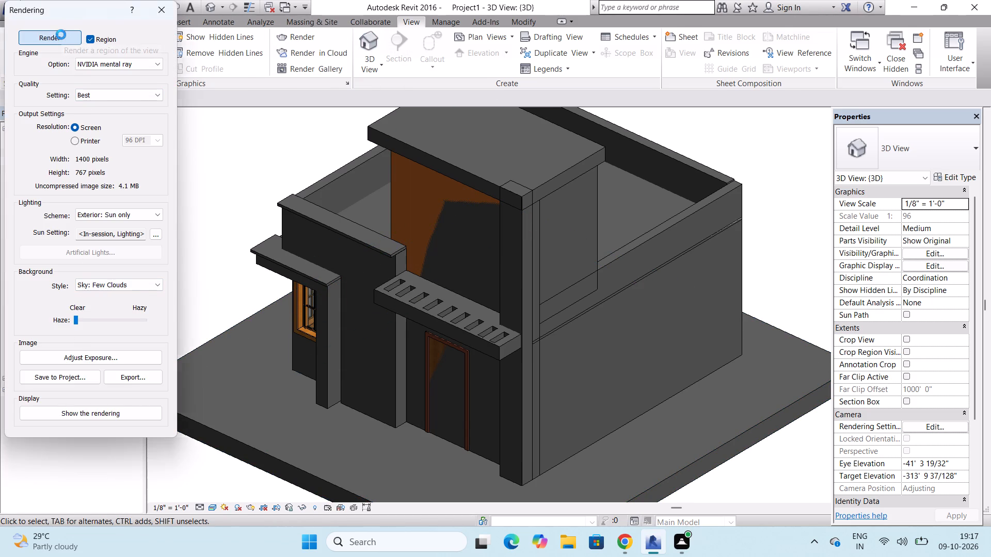
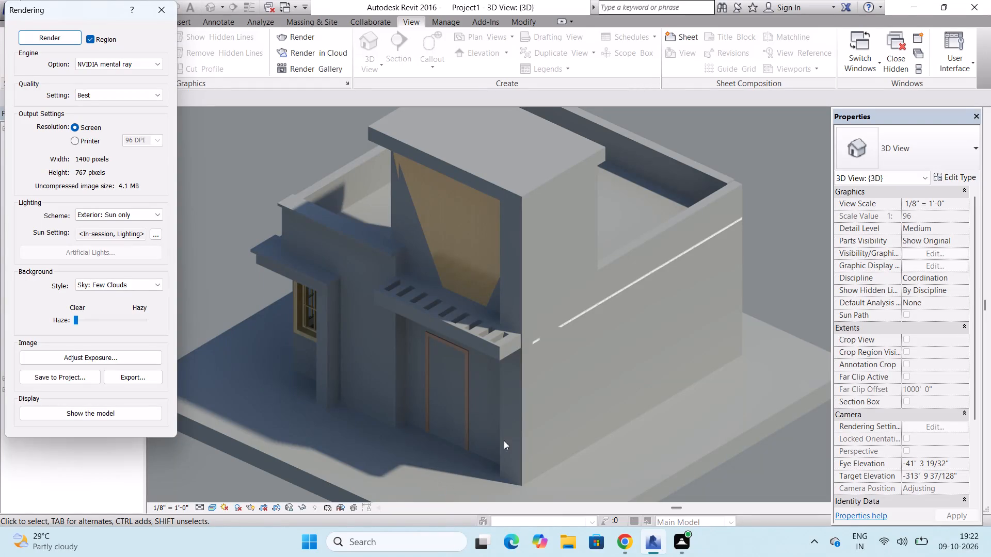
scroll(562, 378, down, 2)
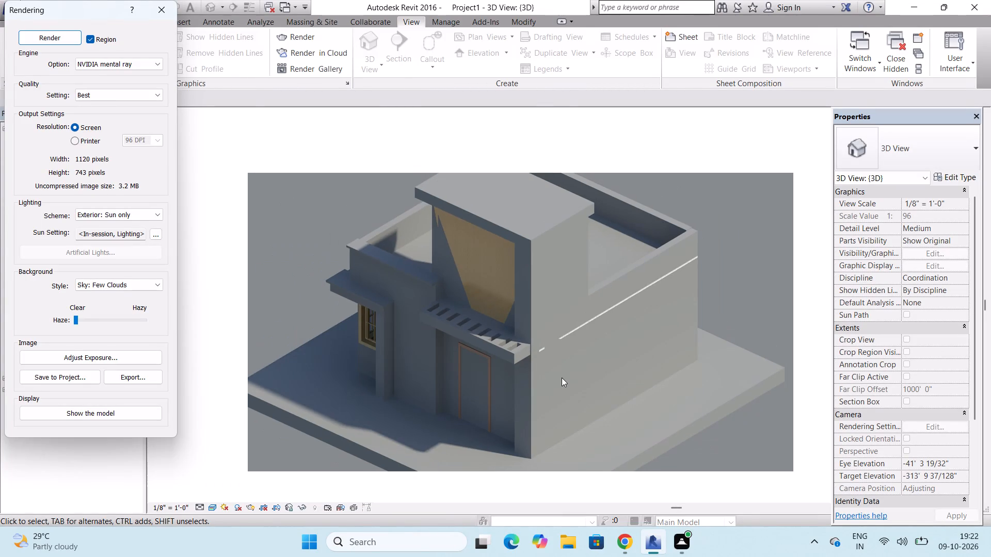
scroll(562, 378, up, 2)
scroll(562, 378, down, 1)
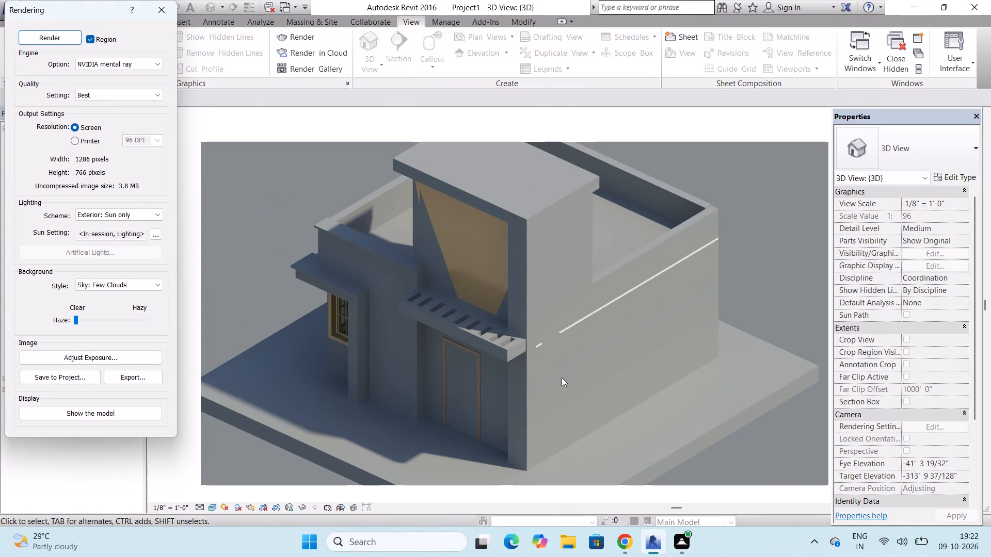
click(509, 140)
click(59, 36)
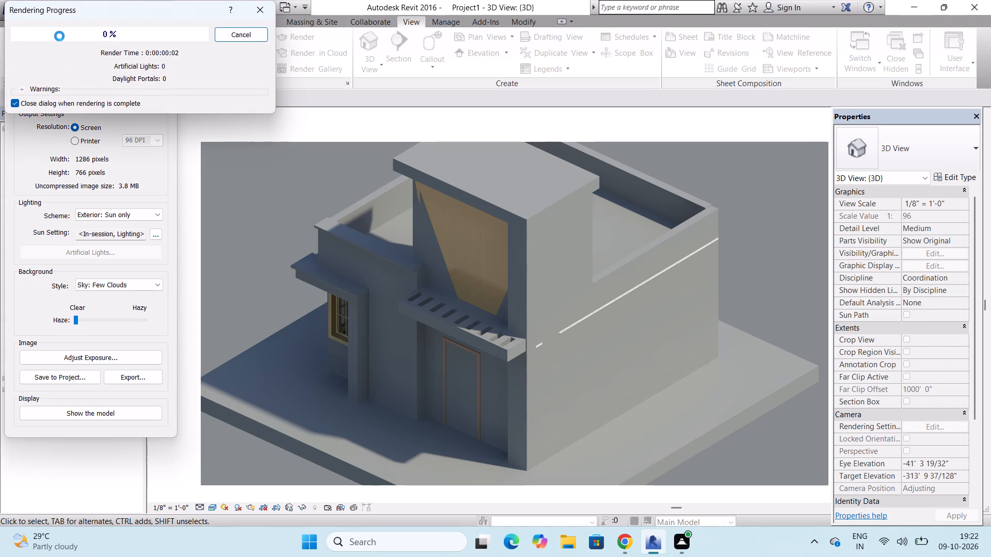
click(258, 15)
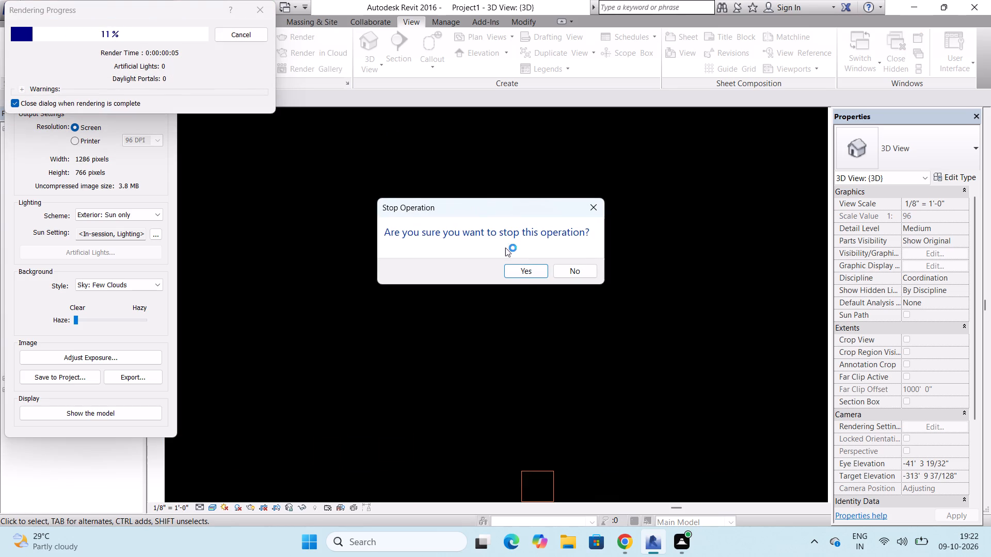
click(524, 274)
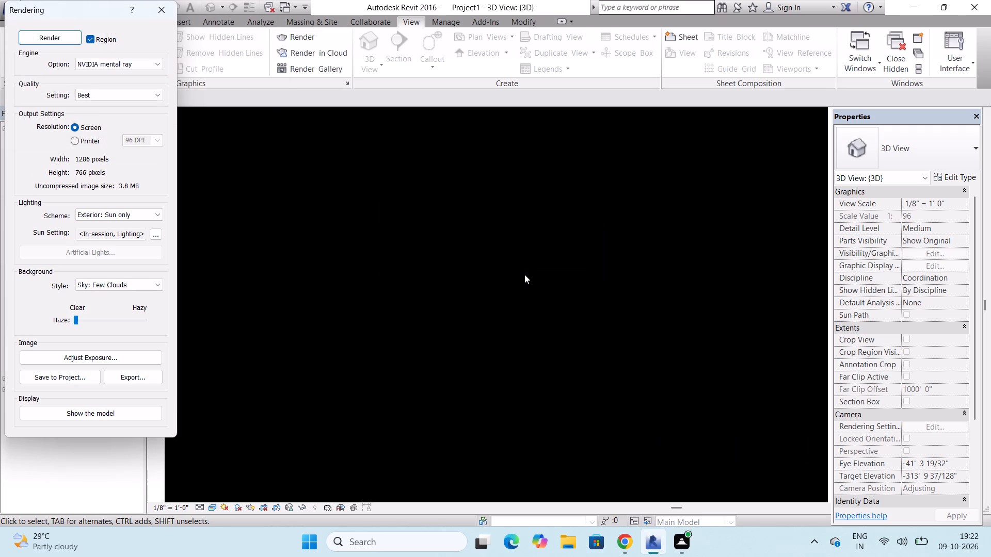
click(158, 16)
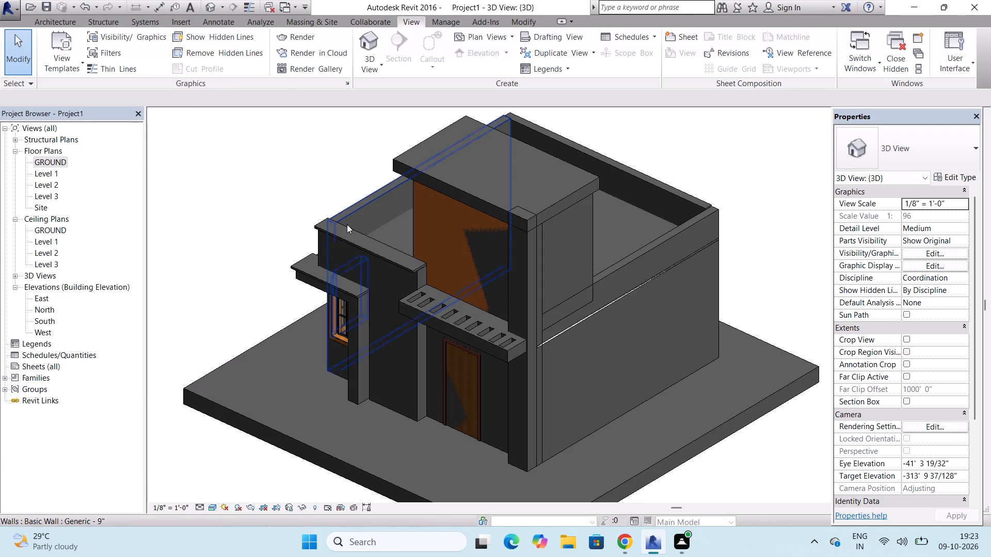
Examine the entrance door, slatted canopy and surrounding facade up close and from a distance in the 3D model.
scroll(509, 406, up, 6)
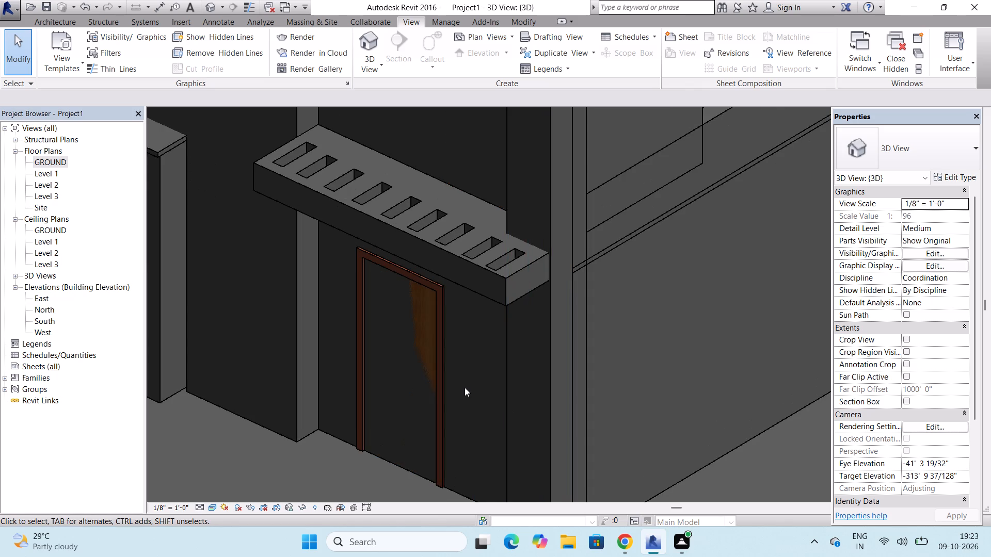
scroll(465, 387, down, 8)
scroll(465, 387, up, 5)
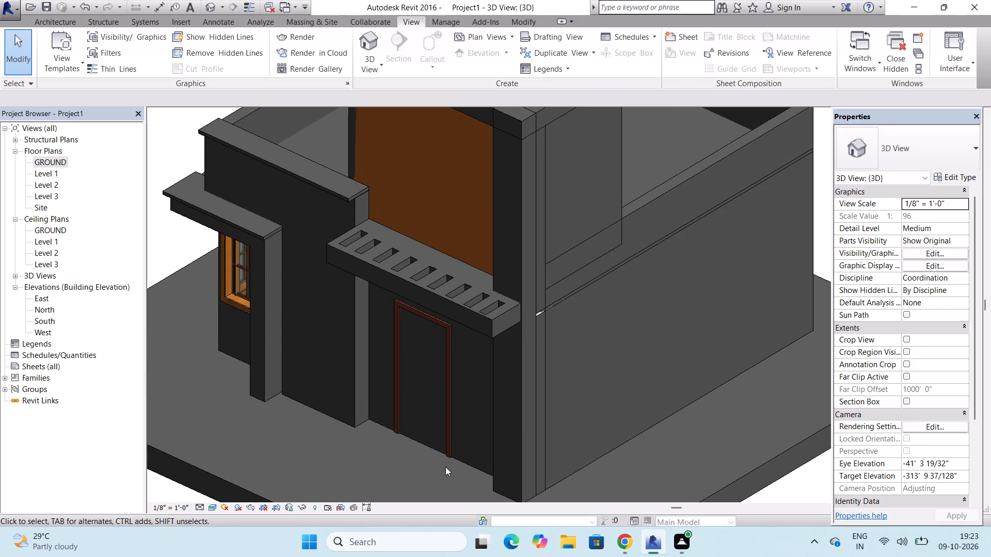
scroll(459, 438, up, 5)
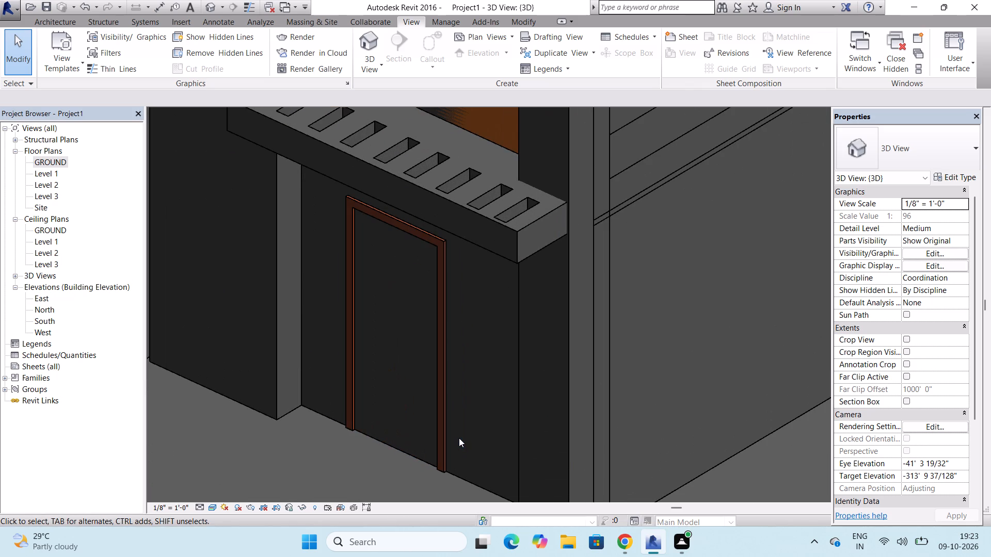
scroll(459, 438, down, 7)
scroll(463, 433, up, 1)
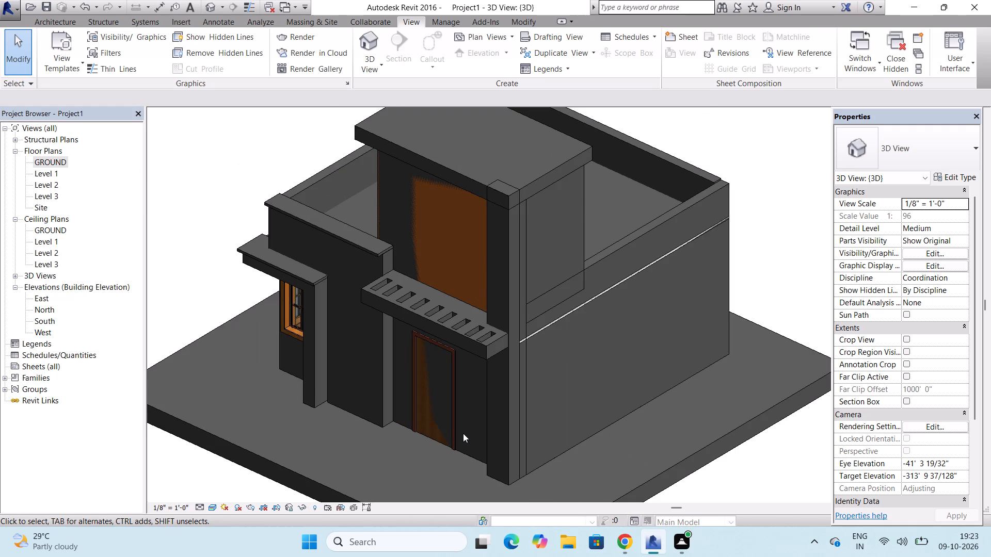
scroll(463, 433, down, 3)
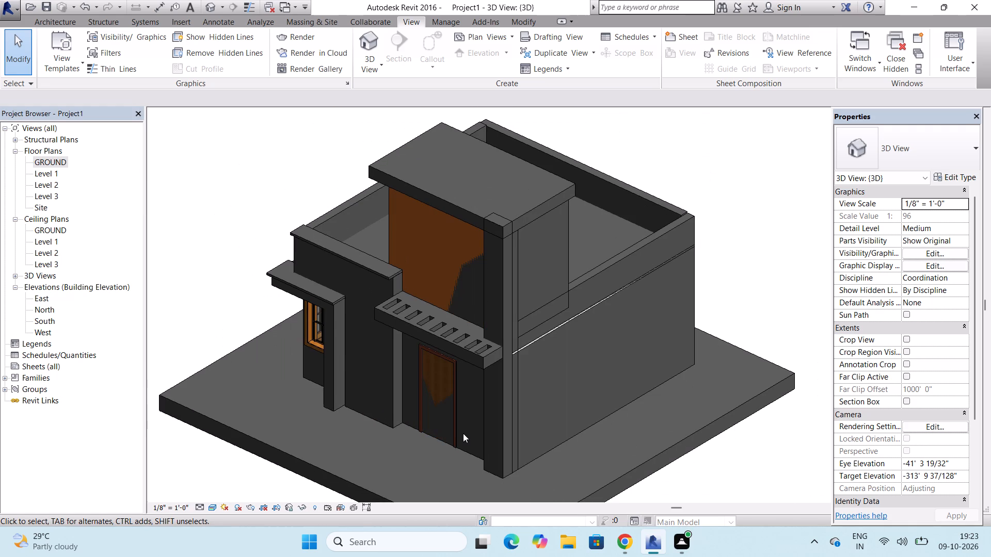
scroll(466, 383, down, 2)
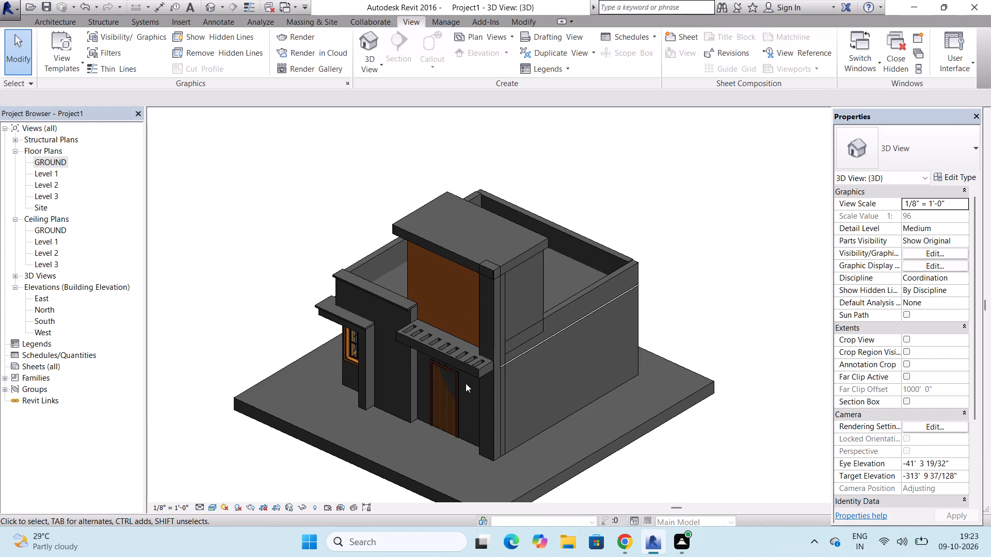
scroll(466, 383, up, 1)
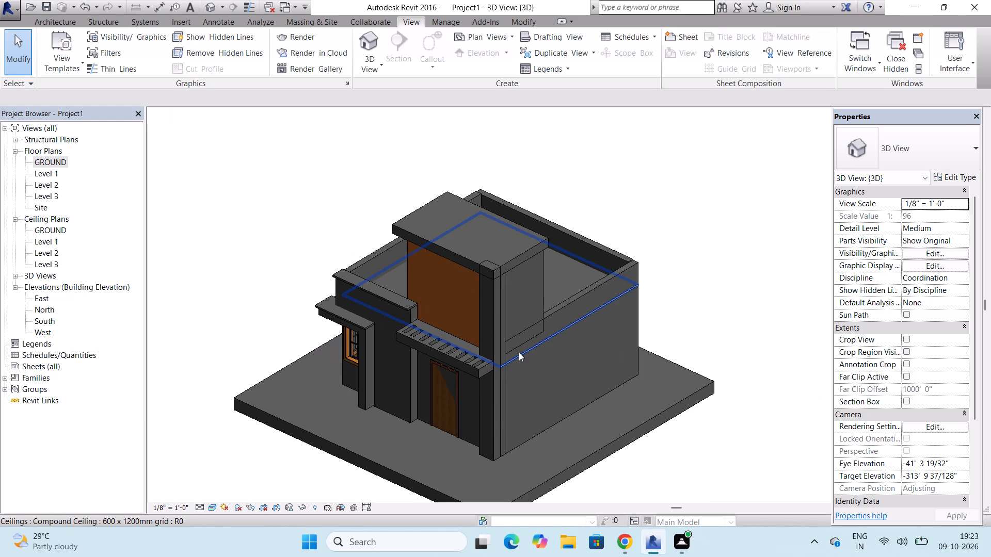
scroll(668, 464, up, 1)
middle_drag(668, 464, 680, 423)
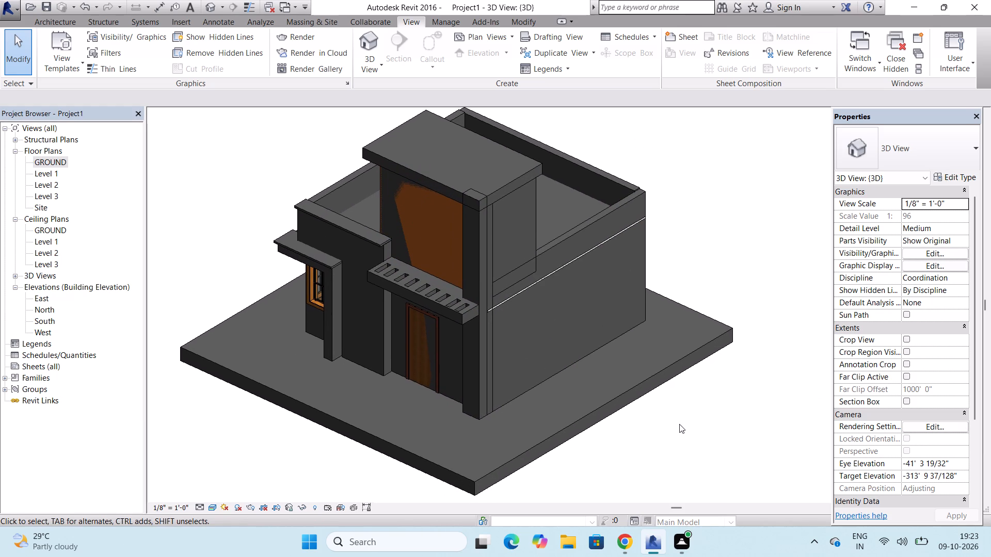
scroll(653, 436, down, 1)
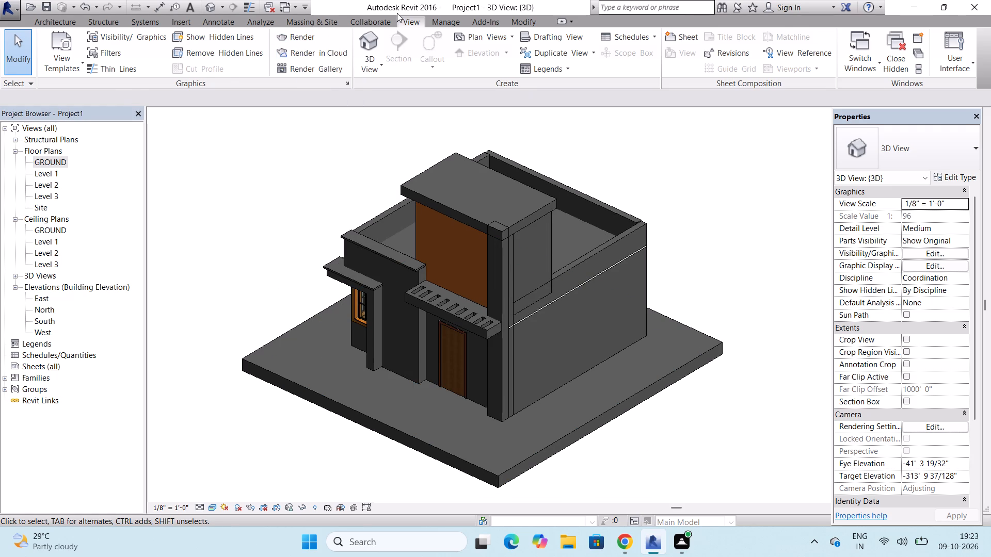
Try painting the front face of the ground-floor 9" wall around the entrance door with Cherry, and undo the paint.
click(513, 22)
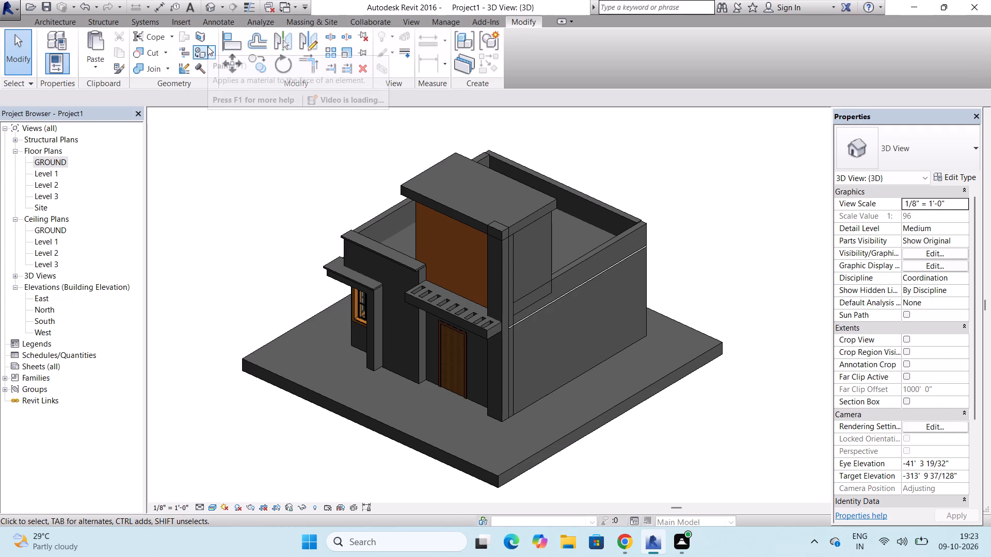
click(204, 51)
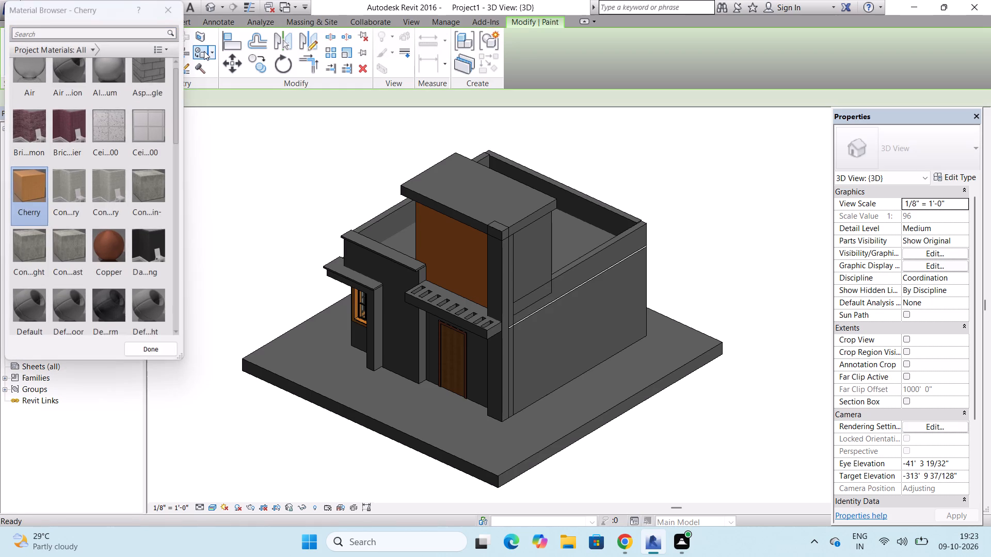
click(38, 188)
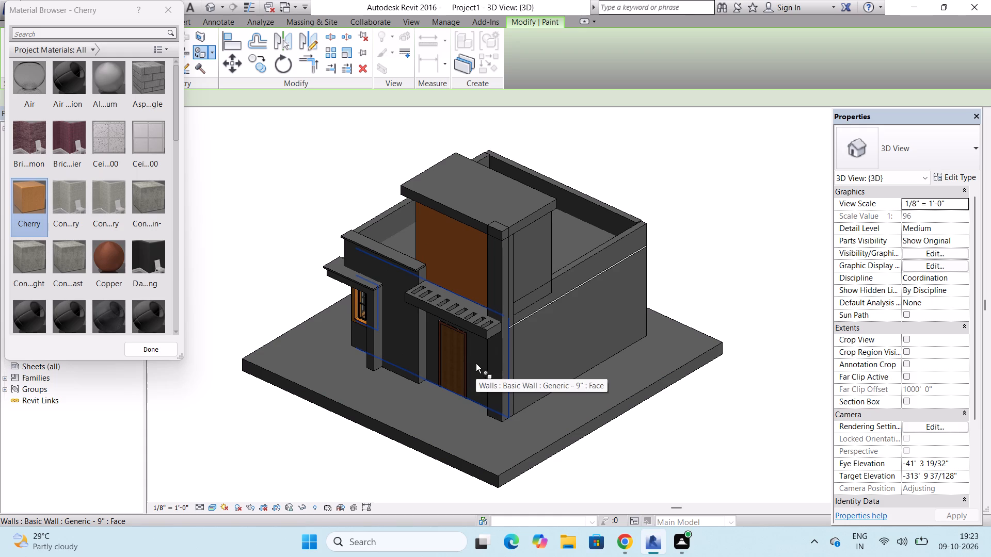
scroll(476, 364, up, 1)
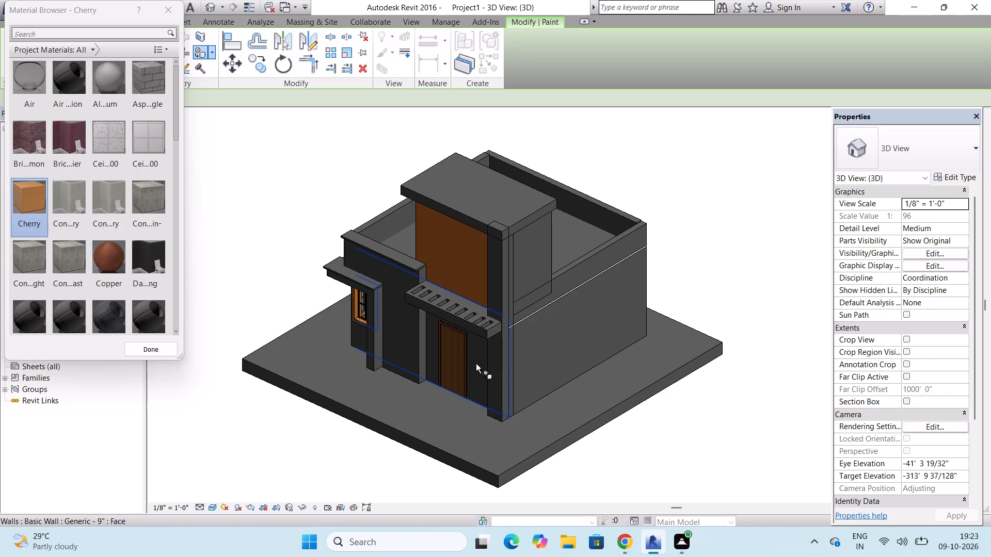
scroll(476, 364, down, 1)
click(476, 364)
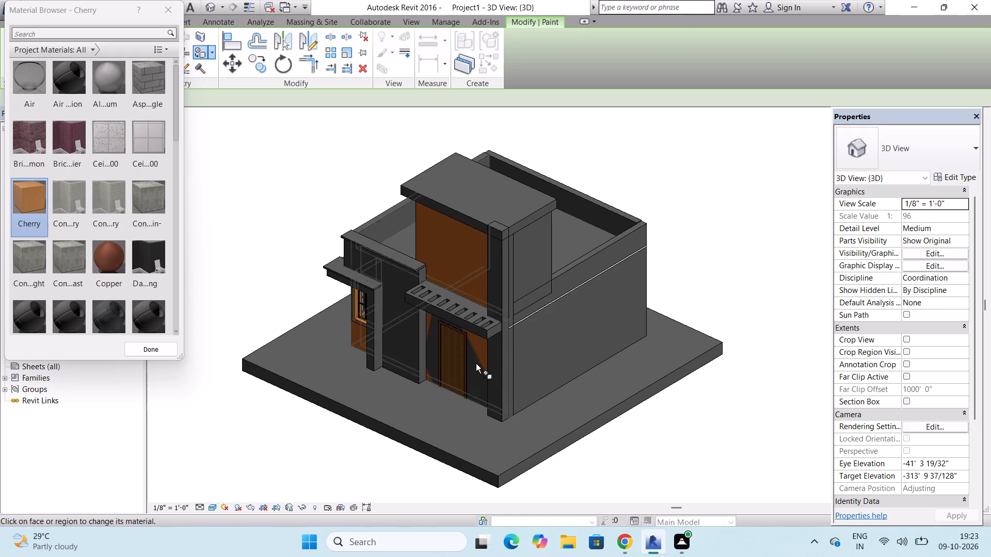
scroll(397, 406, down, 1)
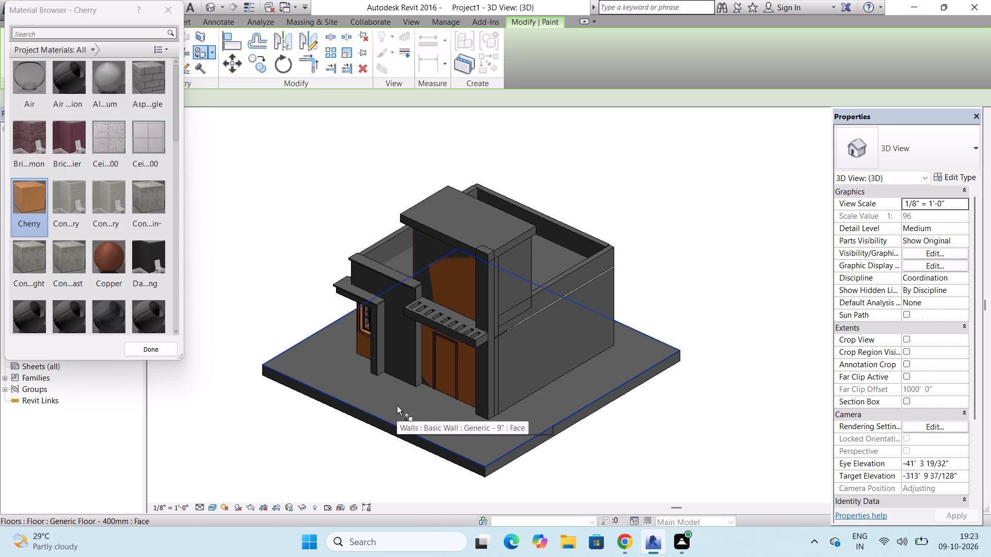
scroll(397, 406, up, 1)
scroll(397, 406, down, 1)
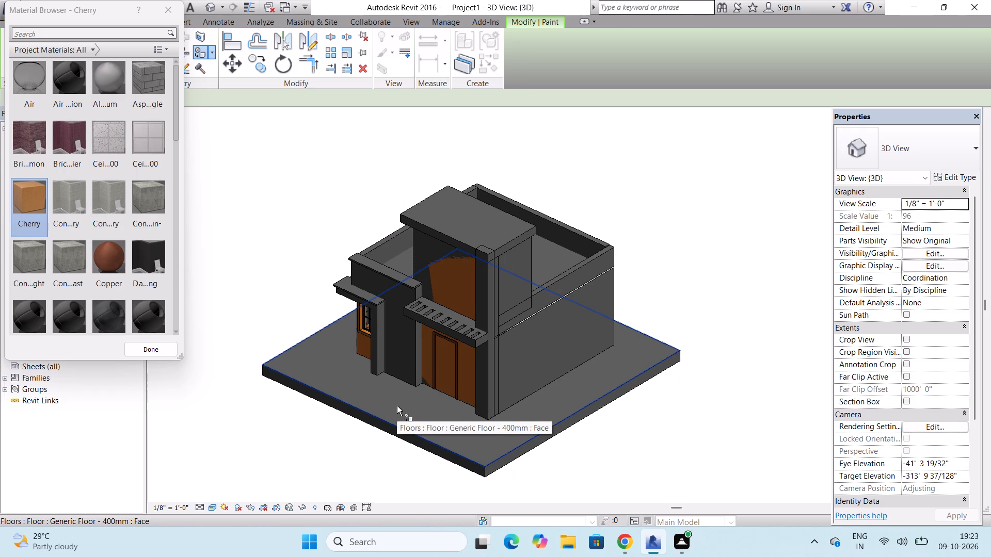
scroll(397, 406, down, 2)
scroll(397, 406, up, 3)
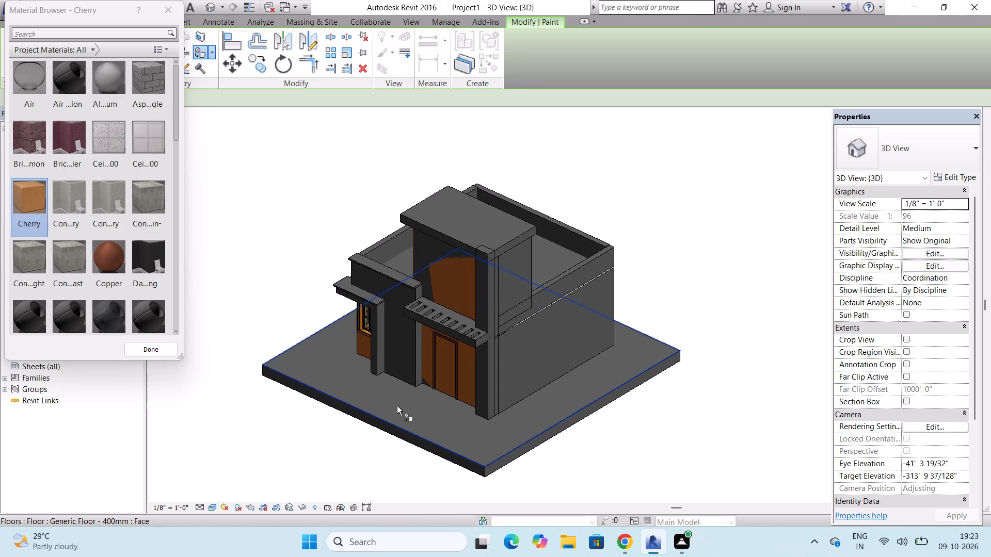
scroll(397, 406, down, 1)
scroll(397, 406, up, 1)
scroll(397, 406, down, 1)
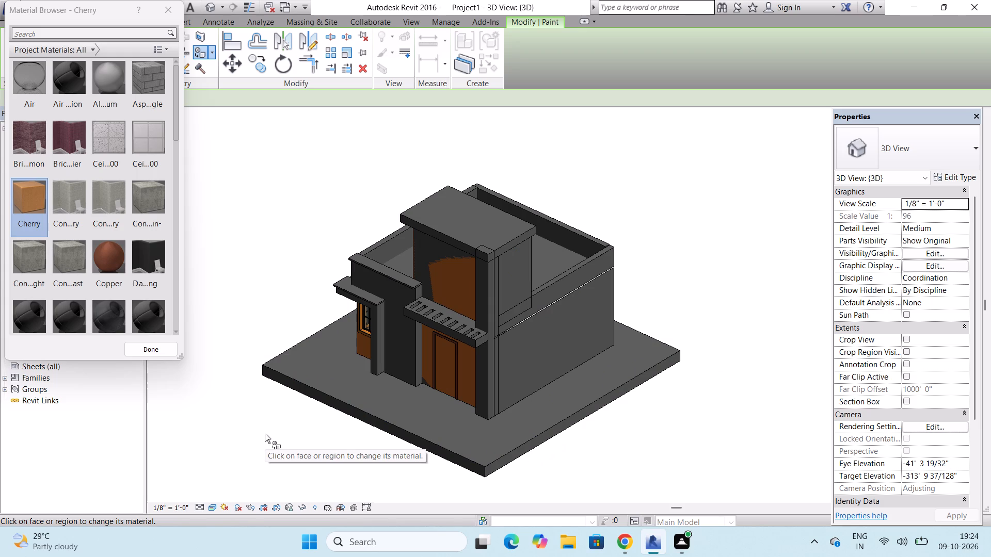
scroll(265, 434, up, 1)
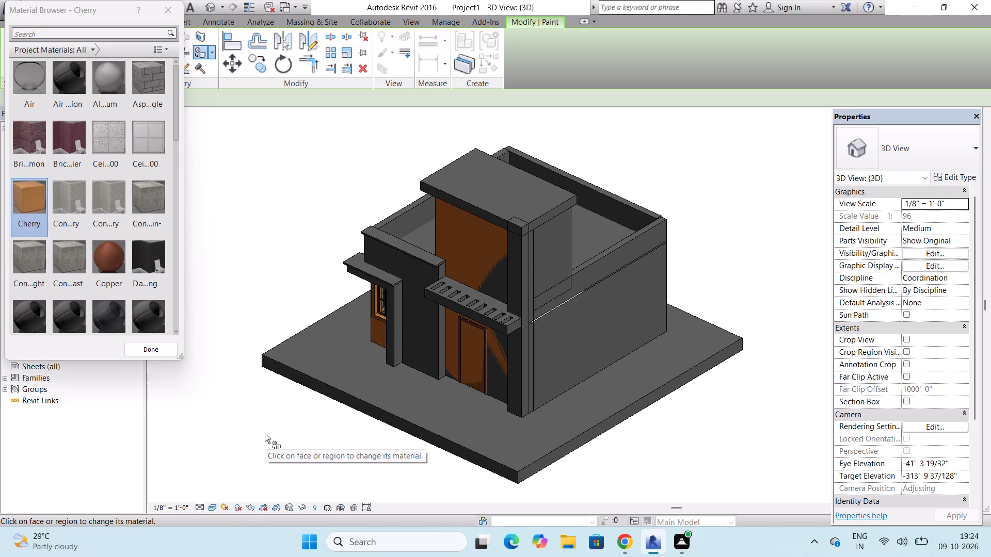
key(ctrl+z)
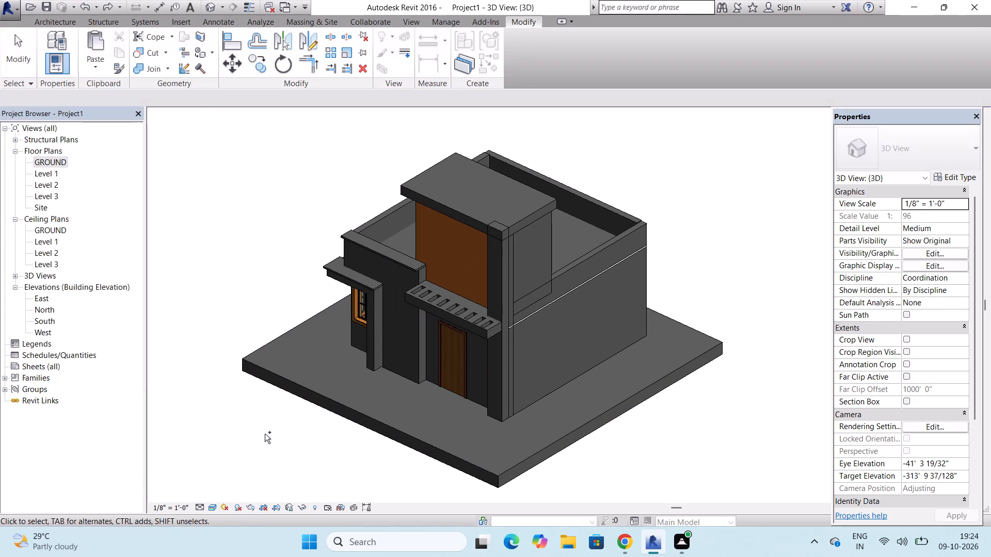
Paint the front face of the ground-floor 9" wall around the entrance door and window with the Cherry material.
click(415, 227)
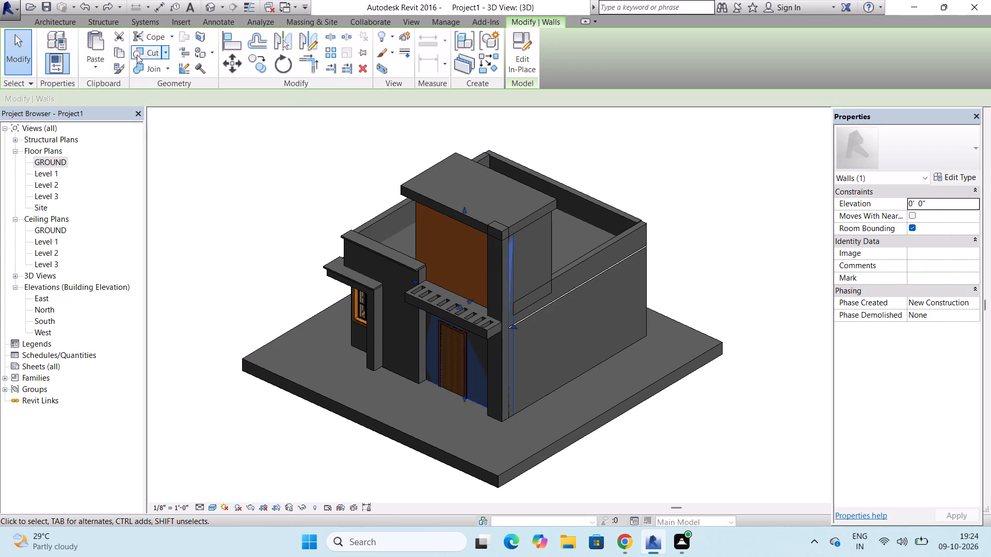
click(202, 52)
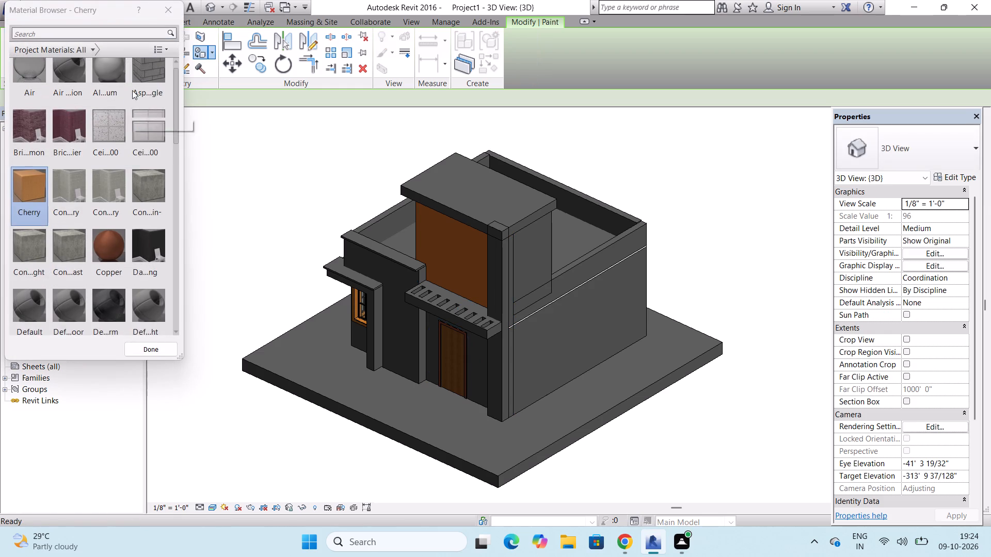
click(28, 187)
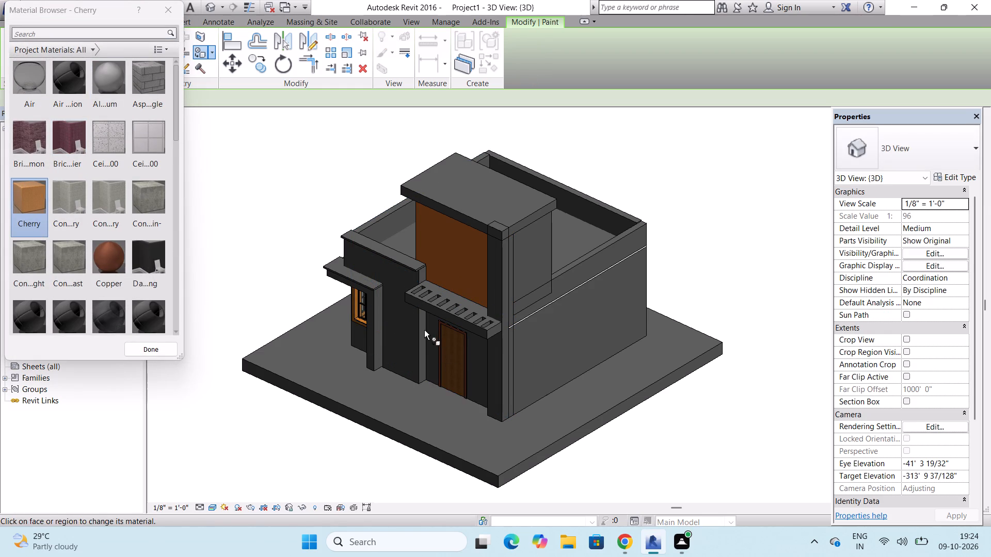
click(476, 357)
scroll(438, 363, down, 2)
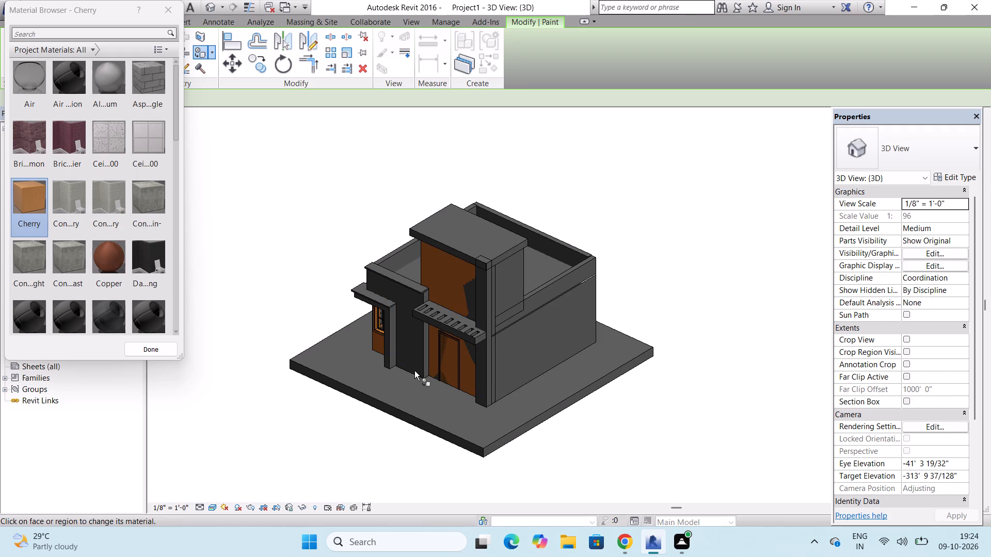
scroll(414, 371, up, 2)
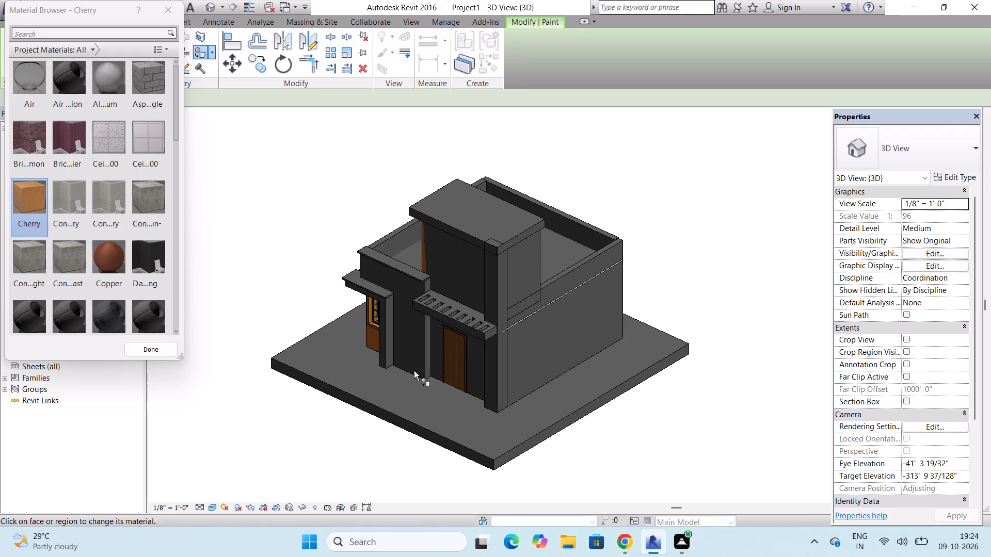
scroll(414, 371, up, 2)
scroll(414, 371, down, 1)
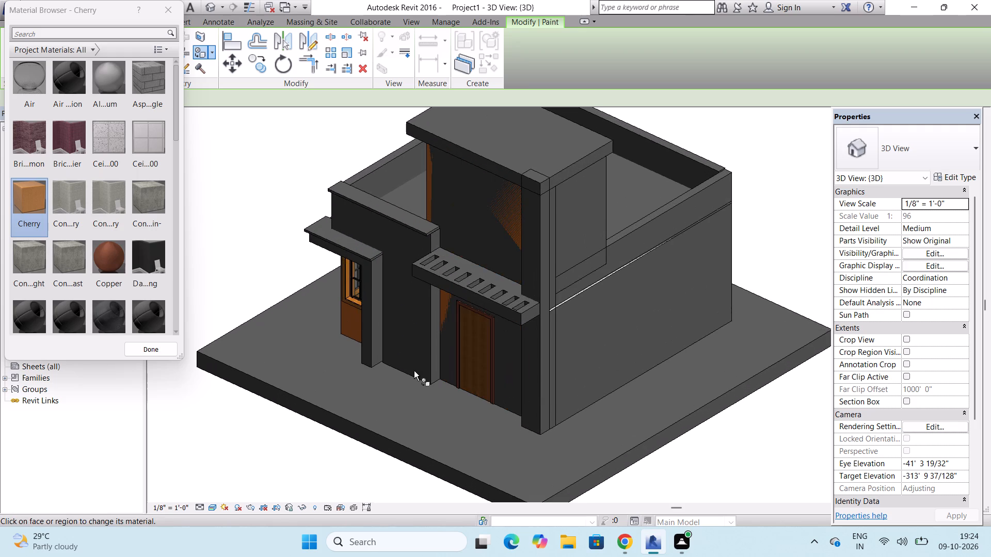
scroll(414, 371, down, 1)
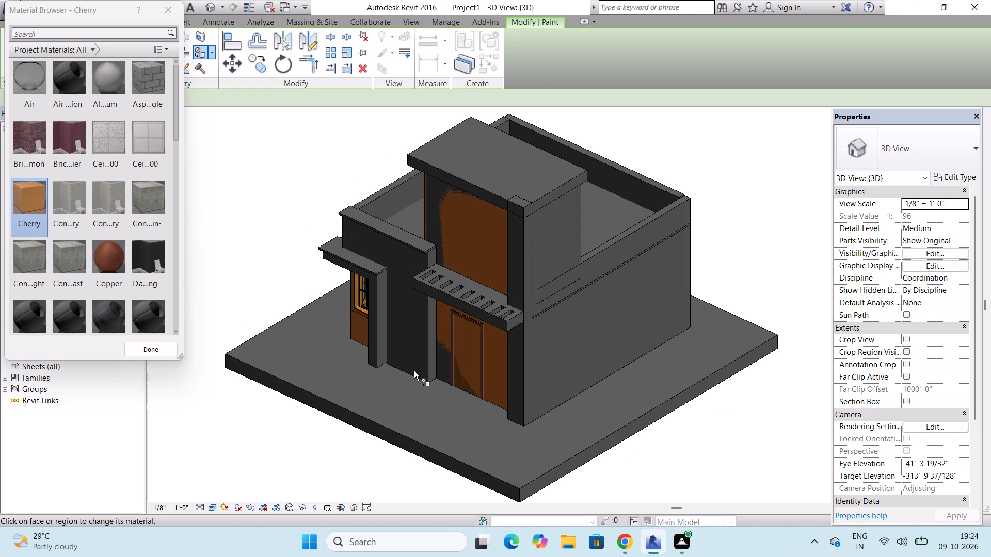
click(169, 10)
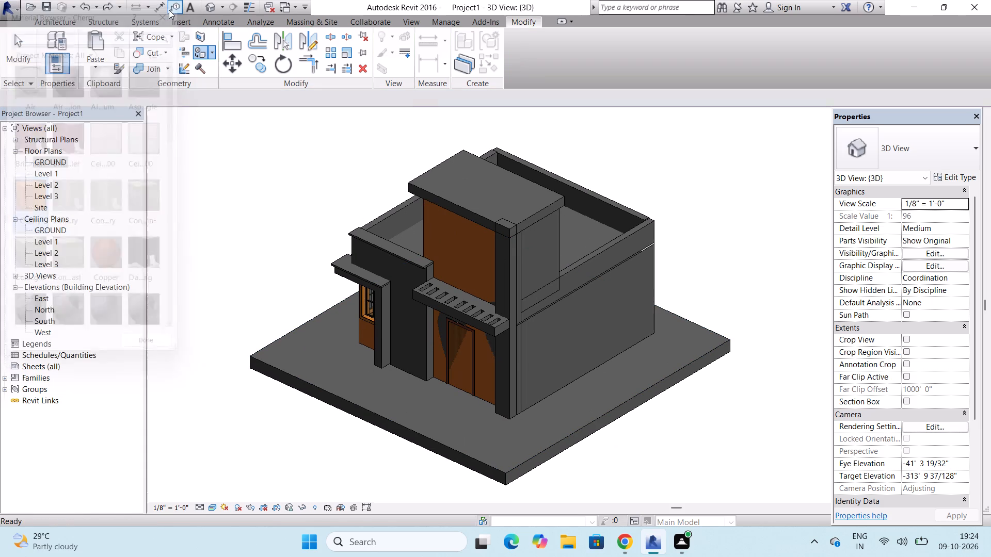
Render the region around the whole house in the 3D view at Best quality with the Exterior: Sun only scheme.
scroll(392, 316, up, 1)
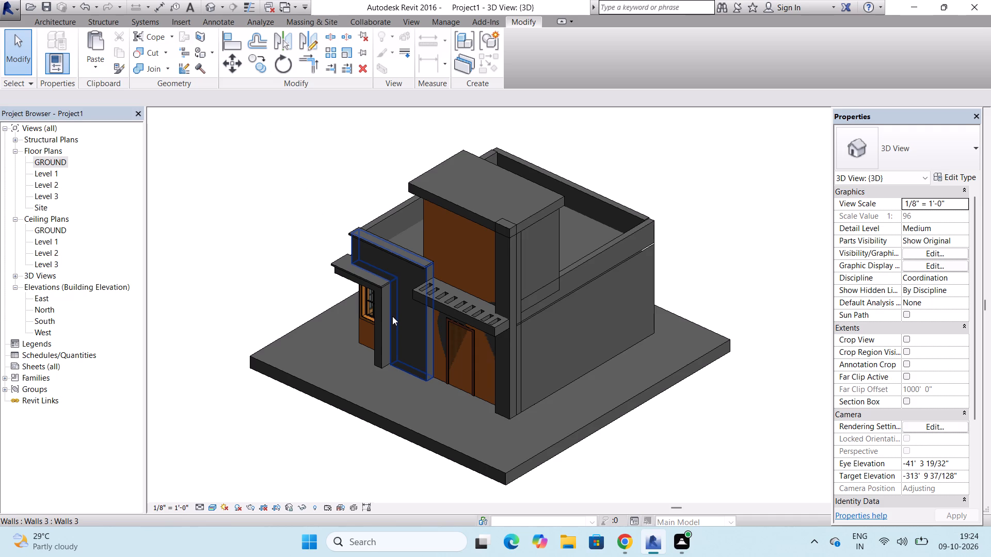
scroll(392, 316, down, 1)
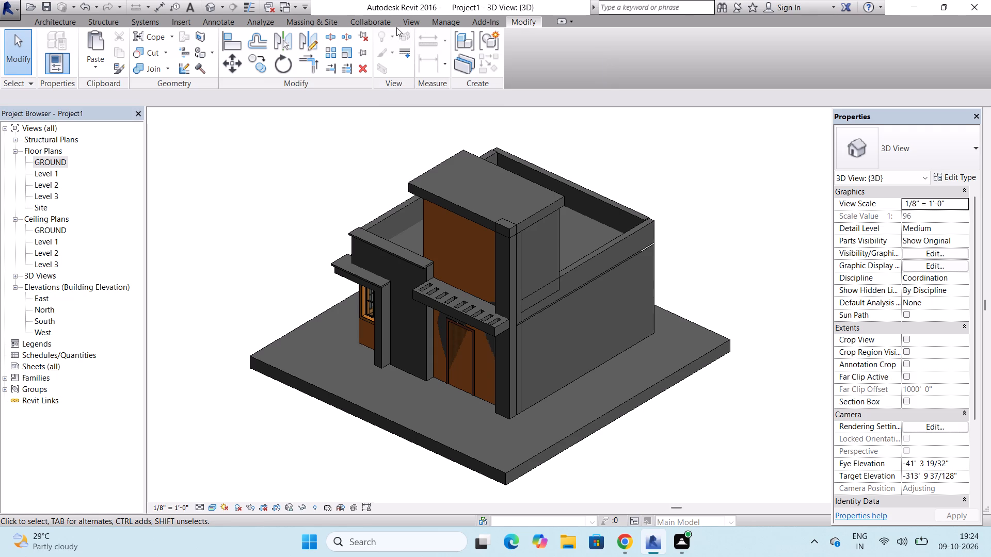
click(415, 24)
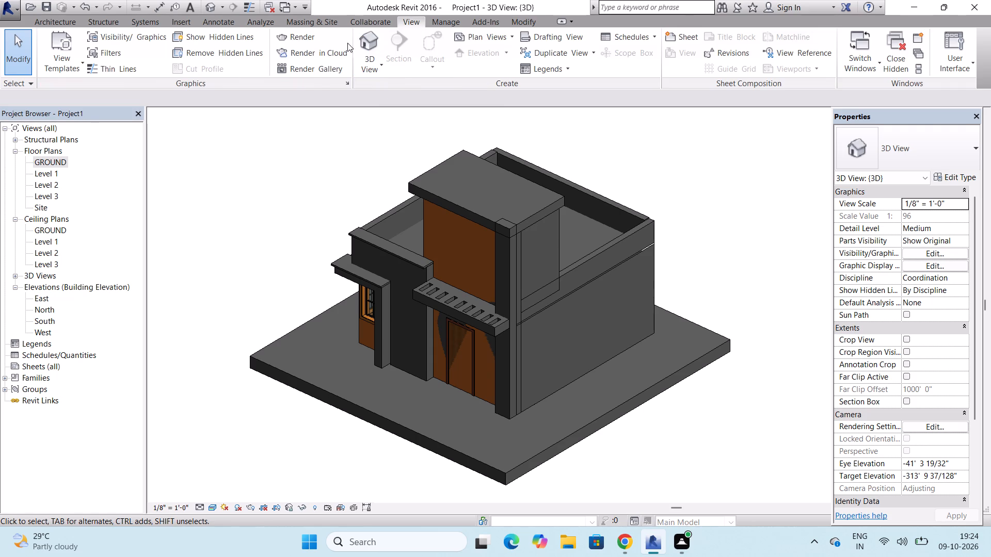
click(309, 38)
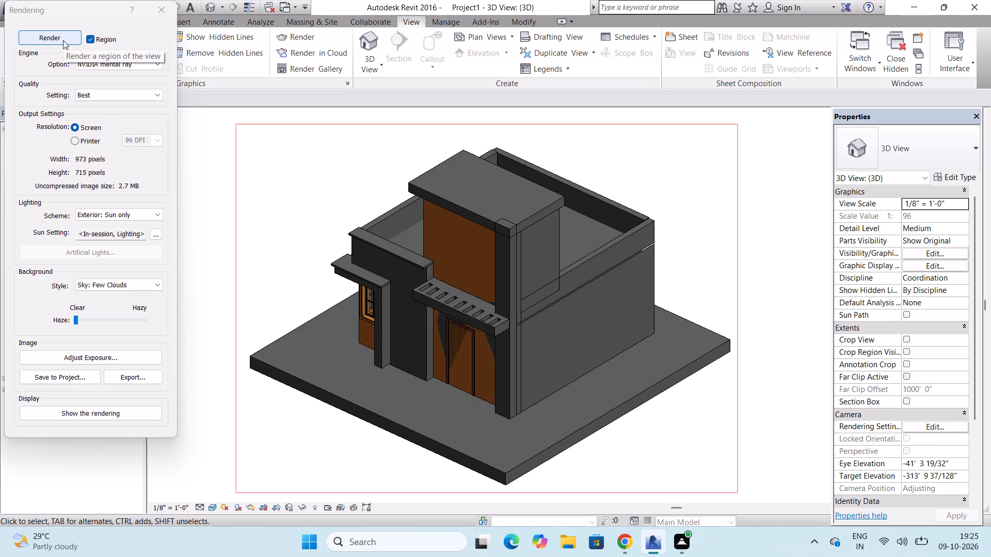
click(63, 40)
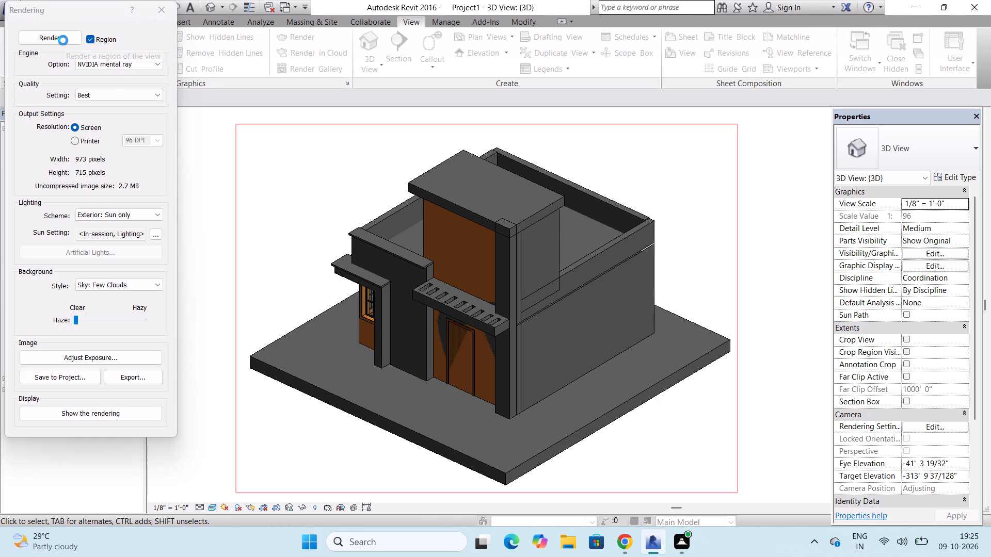
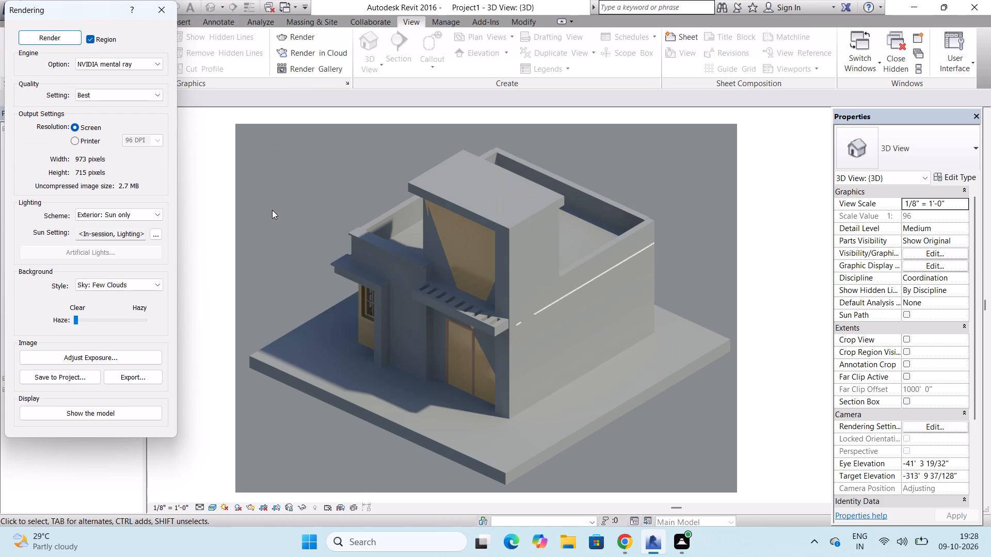
Save the finished rendering of the house to the project under the name -3D-_55.
scroll(395, 342, down, 1)
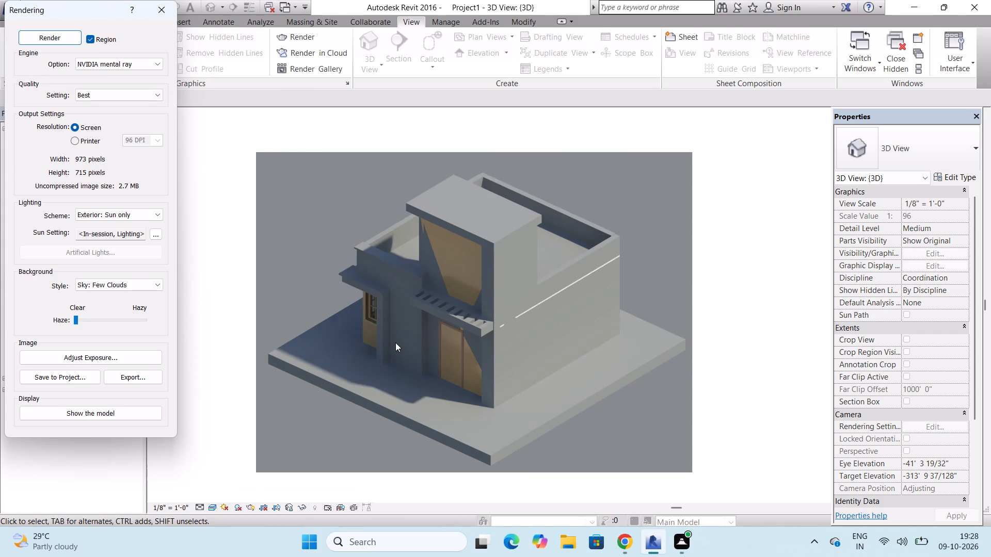
scroll(395, 342, down, 1)
scroll(395, 342, up, 6)
scroll(395, 342, down, 4)
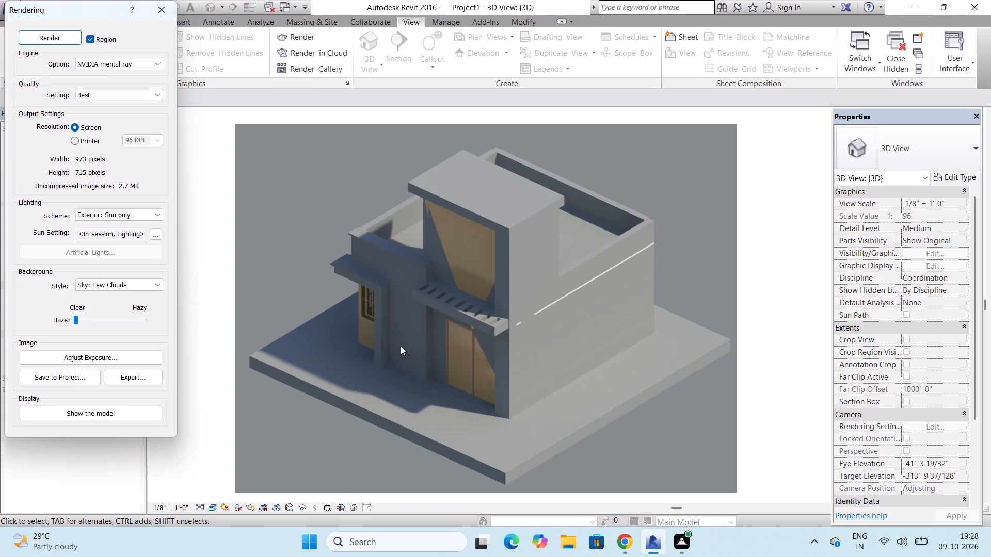
click(86, 381)
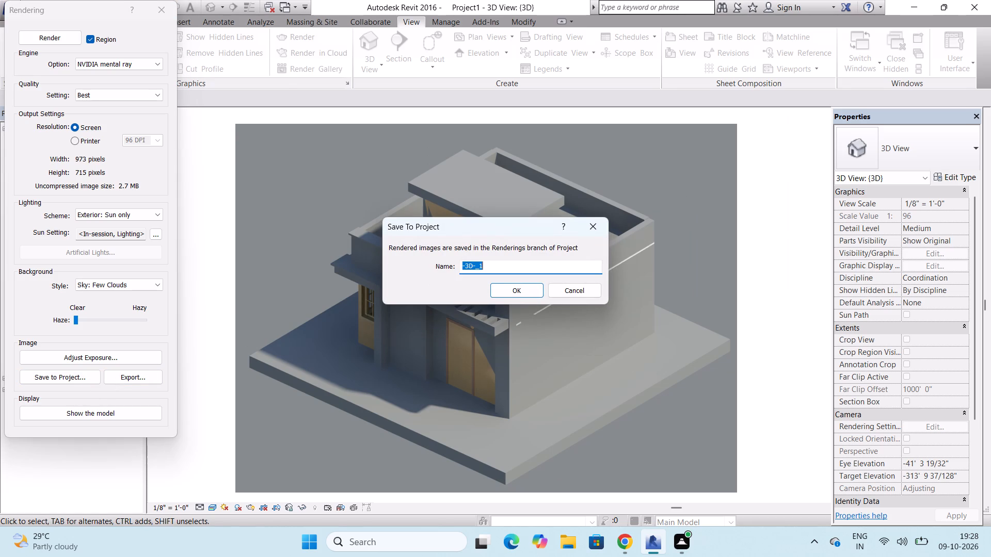
click(498, 265)
key(BackSpace)
text(55)
click(510, 290)
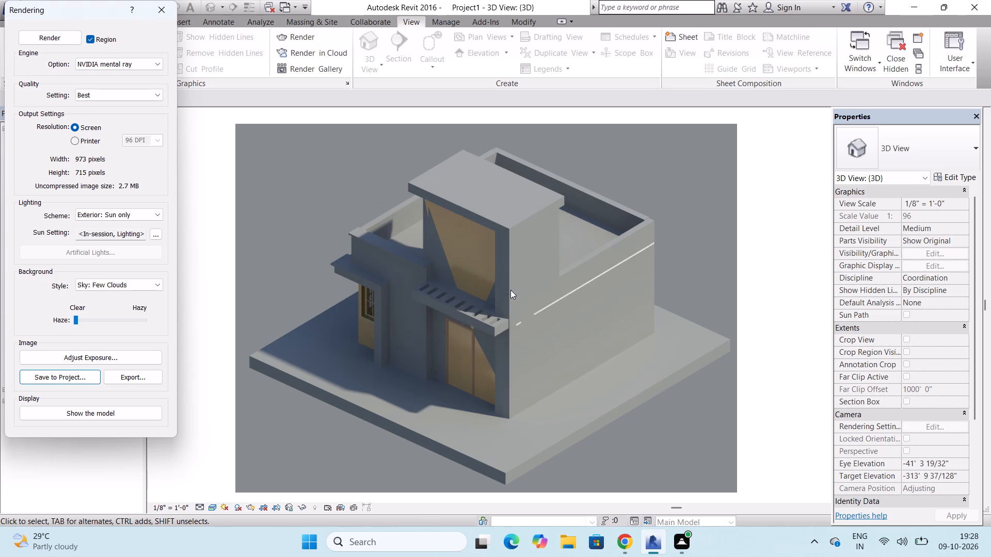
Export the rendering to the Desktop as a JPEG file named {3D}55 and close the rendering settings.
click(139, 376)
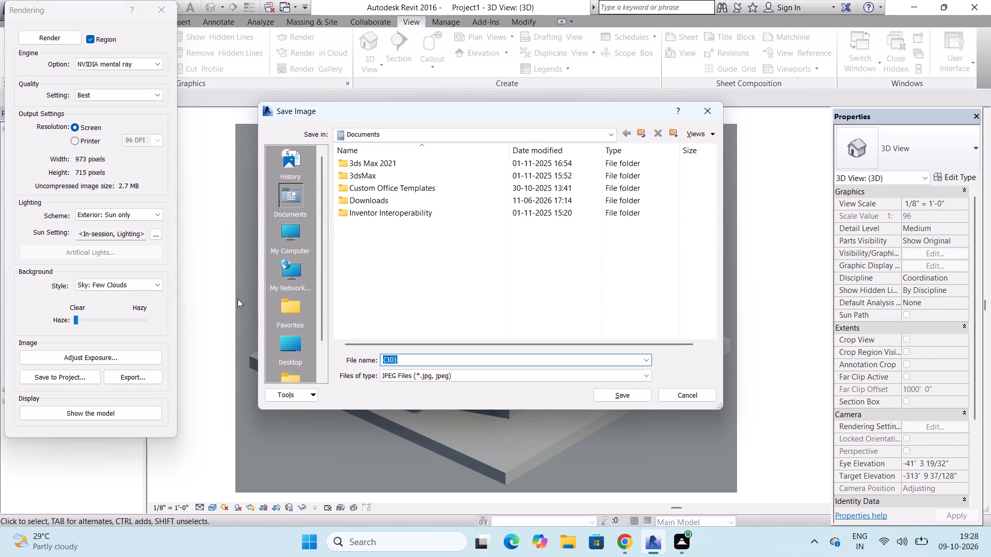
click(293, 342)
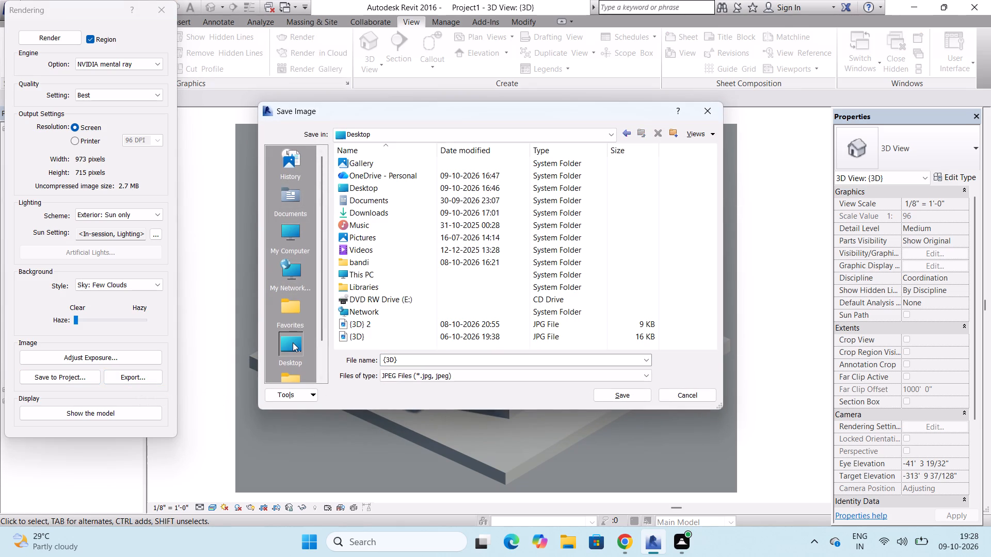
click(407, 356)
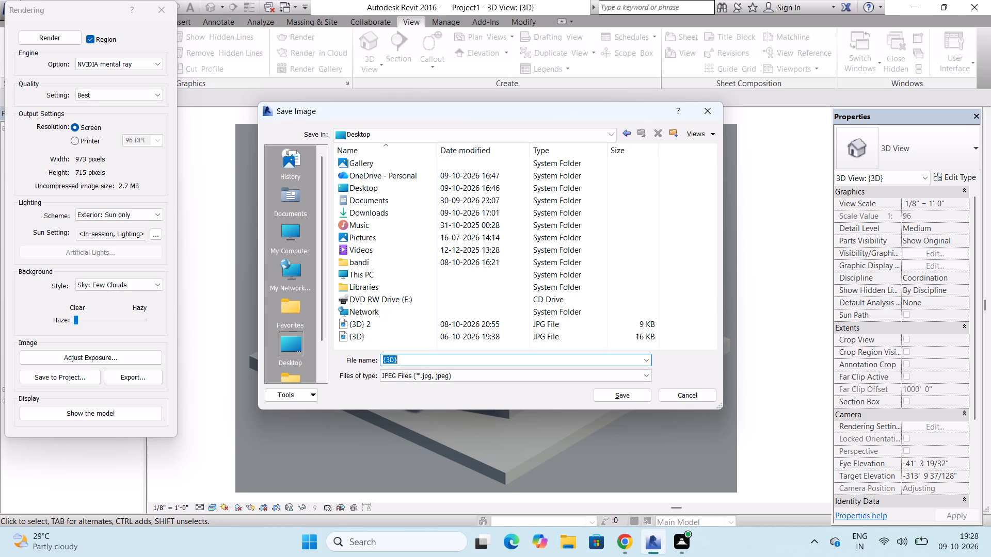
click(407, 359)
text(55)
click(609, 391)
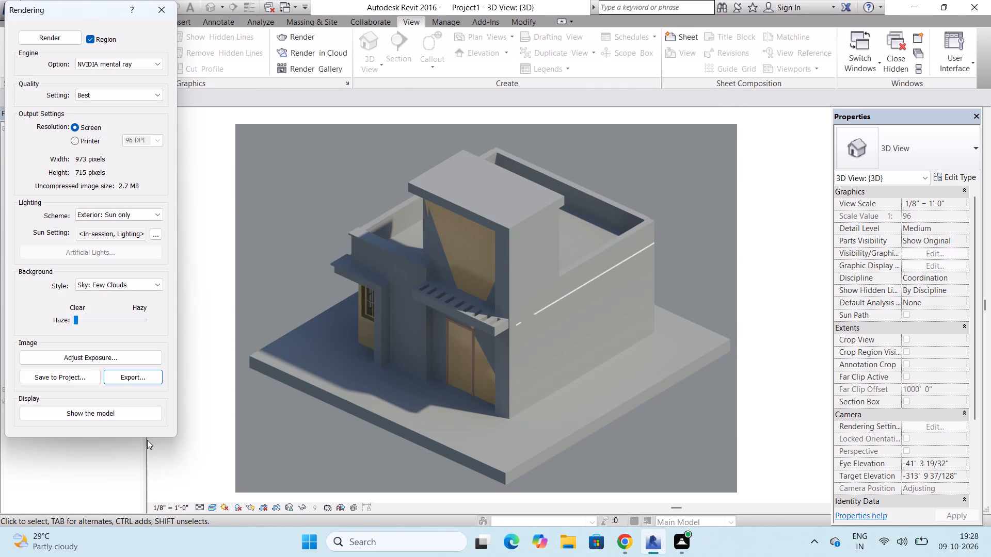
click(86, 378)
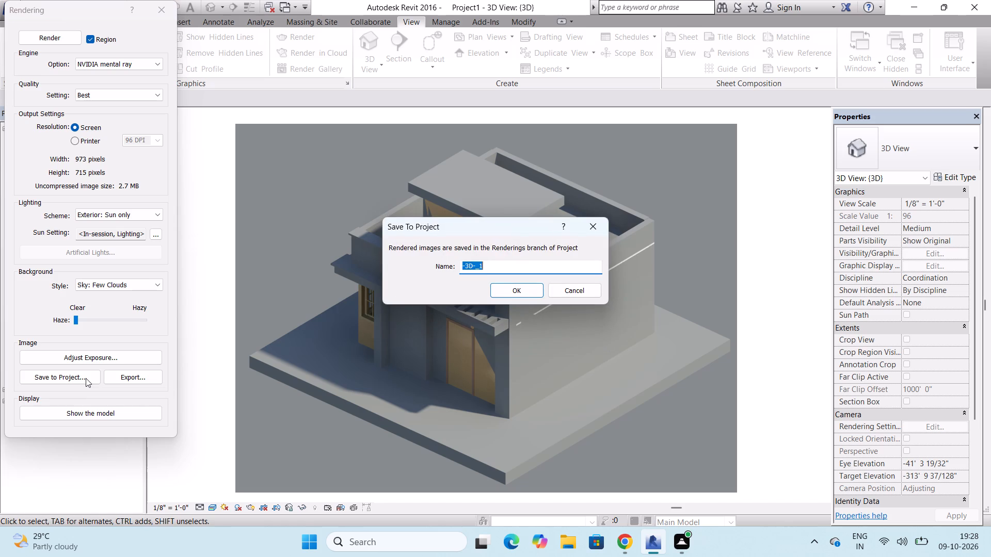
click(583, 227)
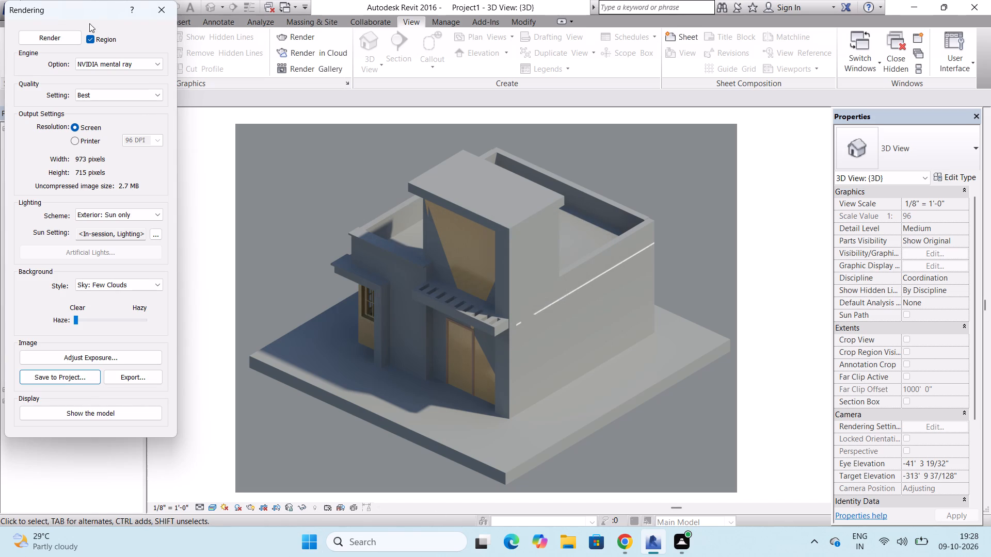
click(158, 15)
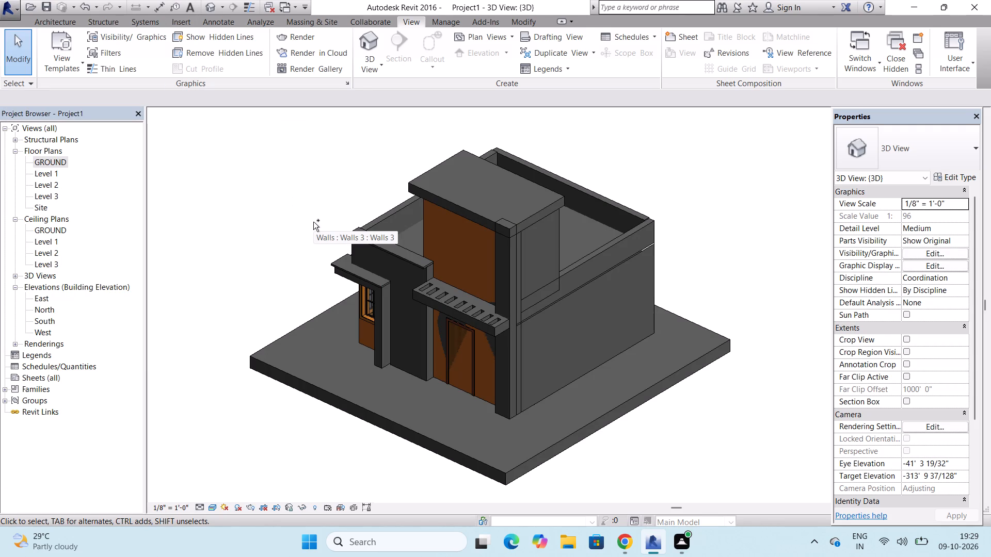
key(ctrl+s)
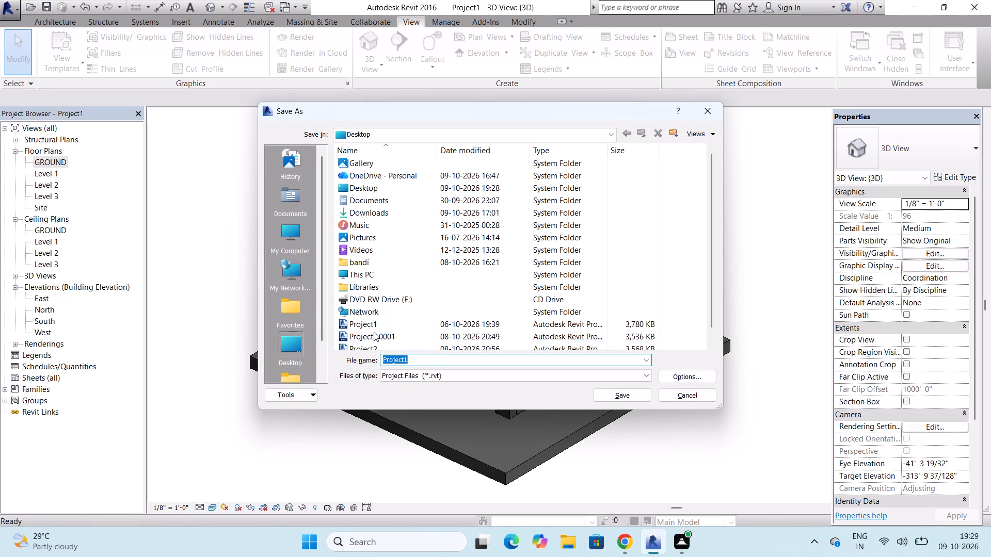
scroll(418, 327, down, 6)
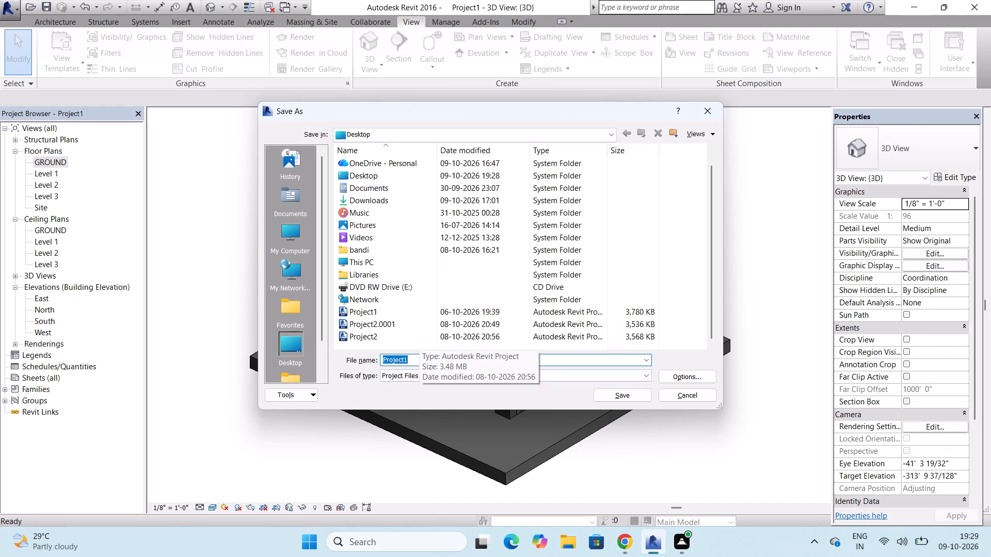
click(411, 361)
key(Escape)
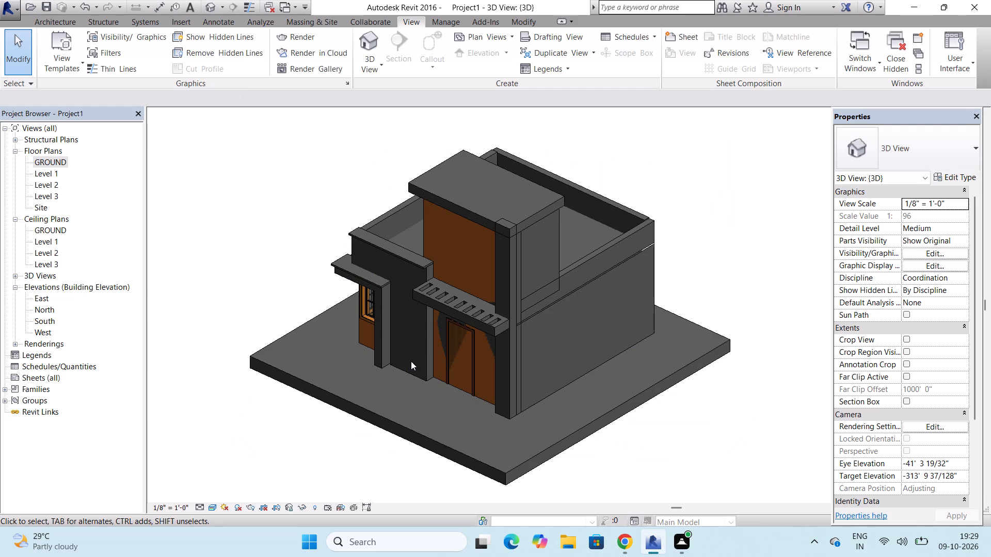
Save the house model on the Desktop as a Revit project file named Project 55.
key(ctrl+s)
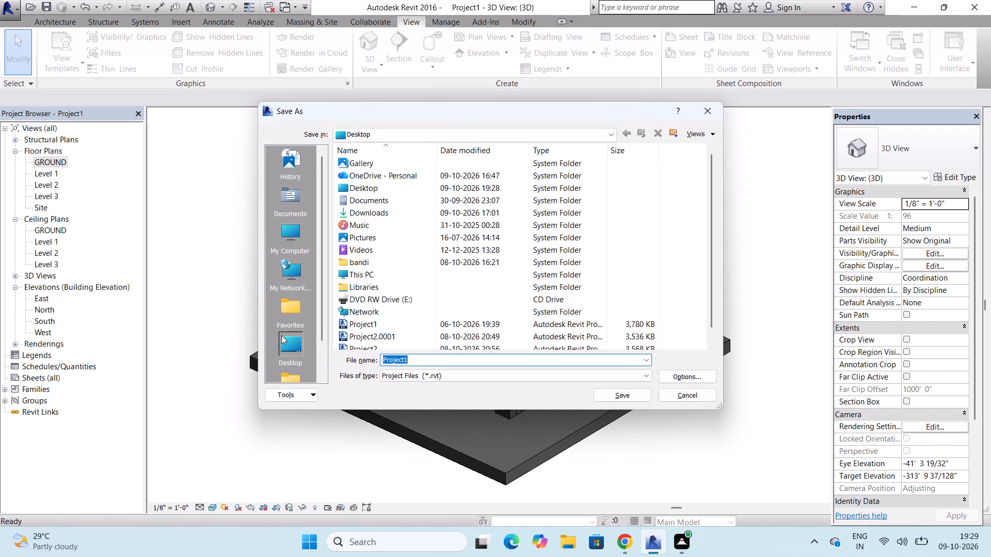
click(426, 357)
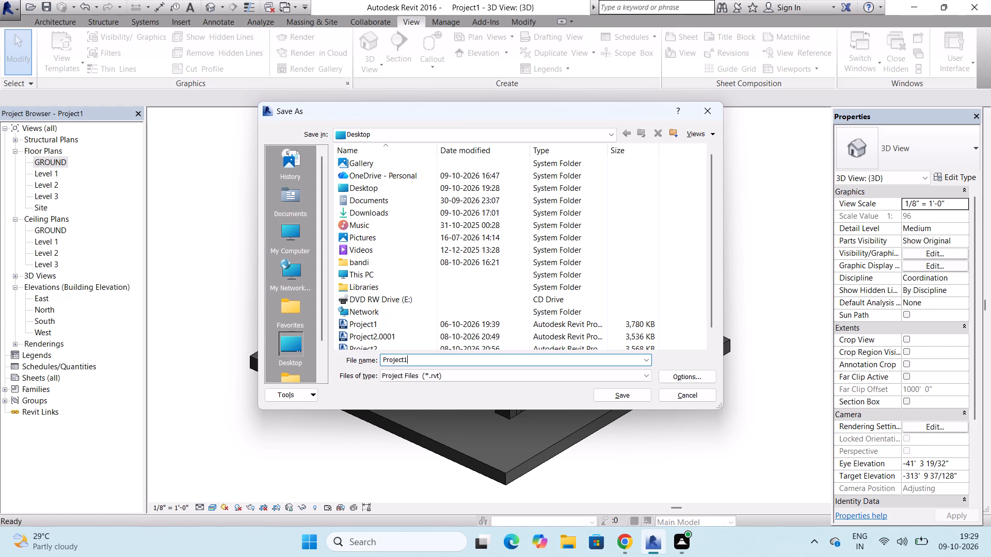
key(BackSpace)
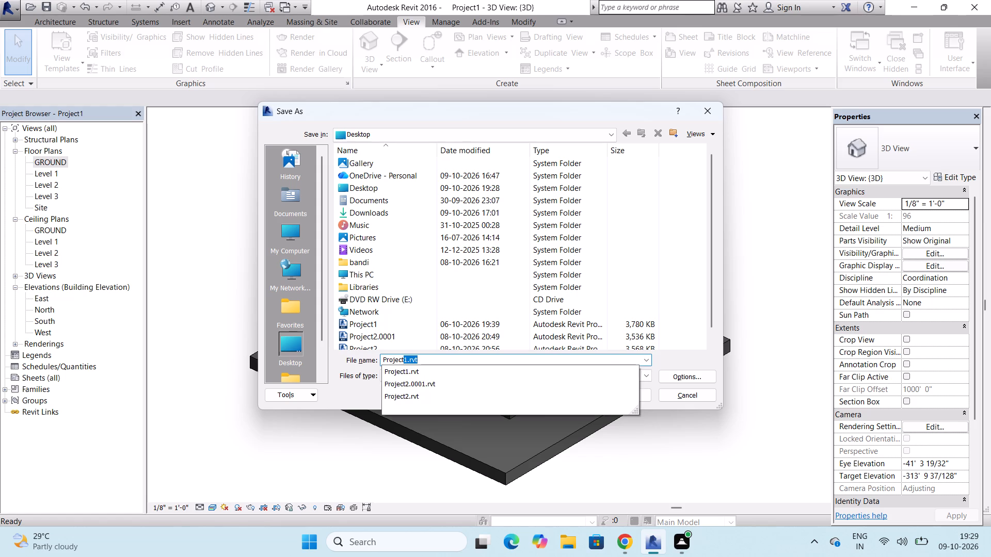
key(BackSpace)
text(55)
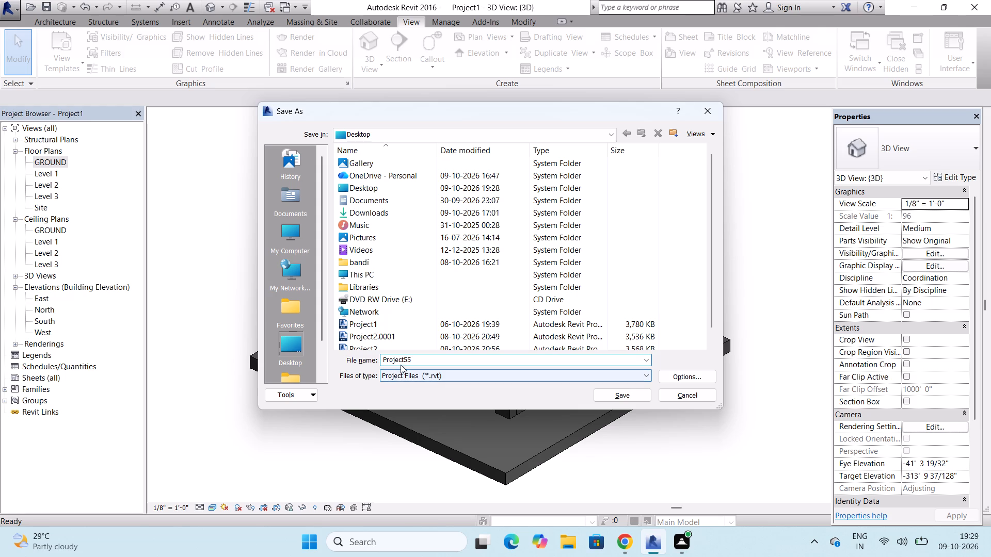
click(404, 359)
key(space)
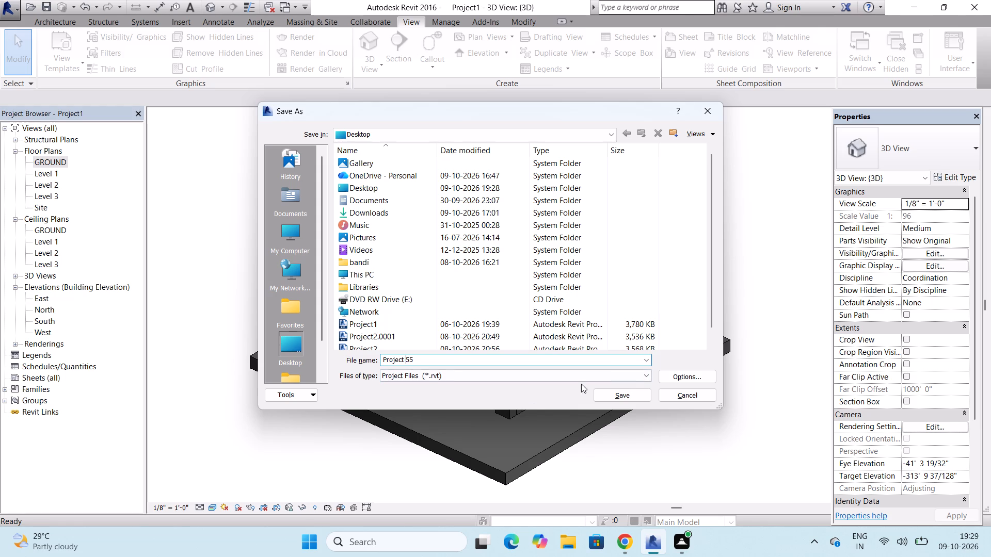
click(643, 395)
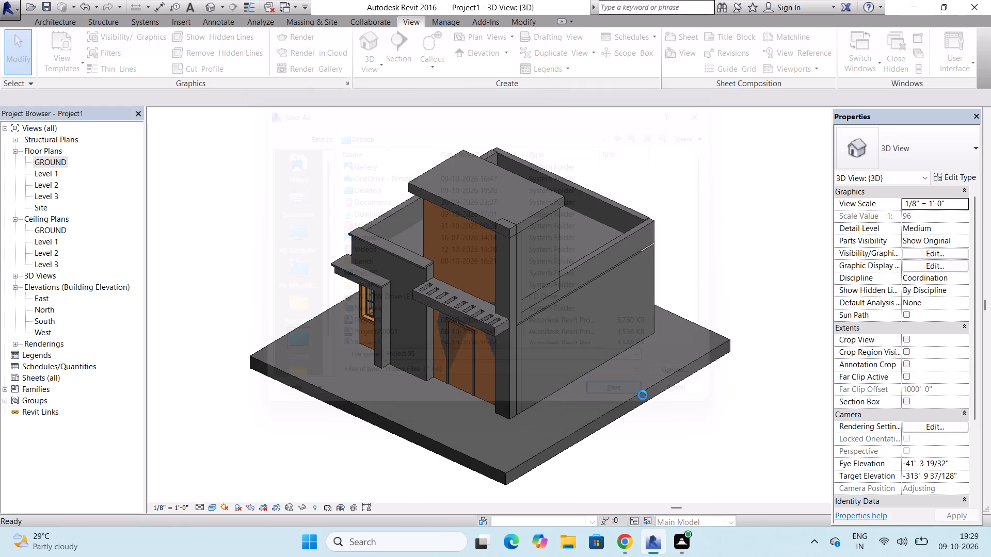